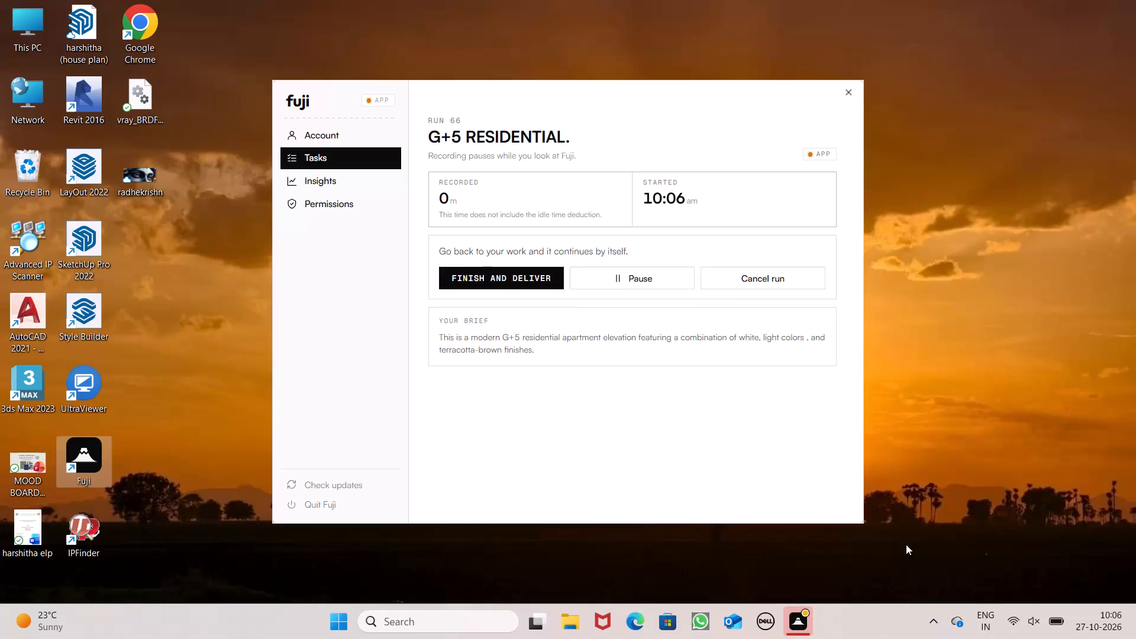
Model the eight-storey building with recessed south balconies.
Launch SketchUp Pro 2022 from the desktop to start work on the G+5 residential elevation.
click(75, 256)
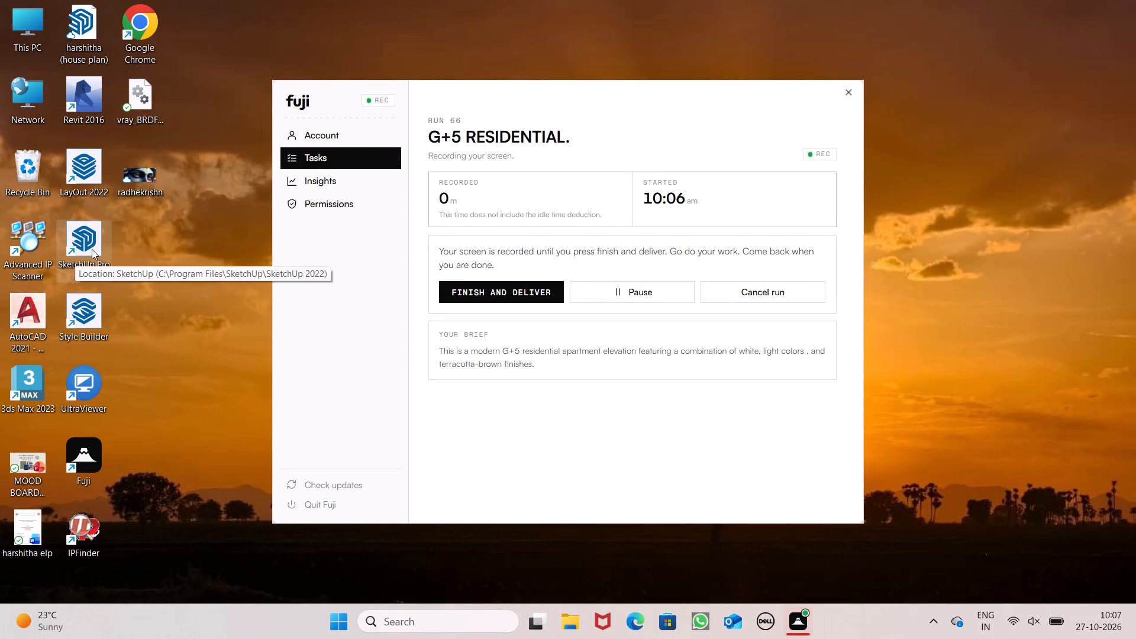
double_click(92, 249)
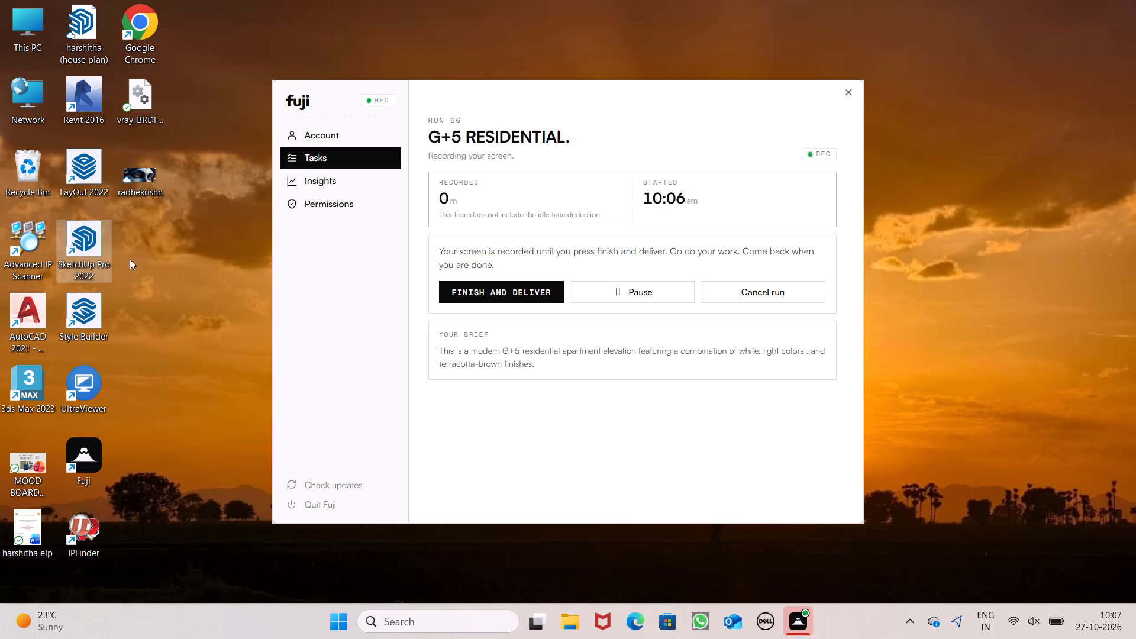
scroll(164, 287, down, 1)
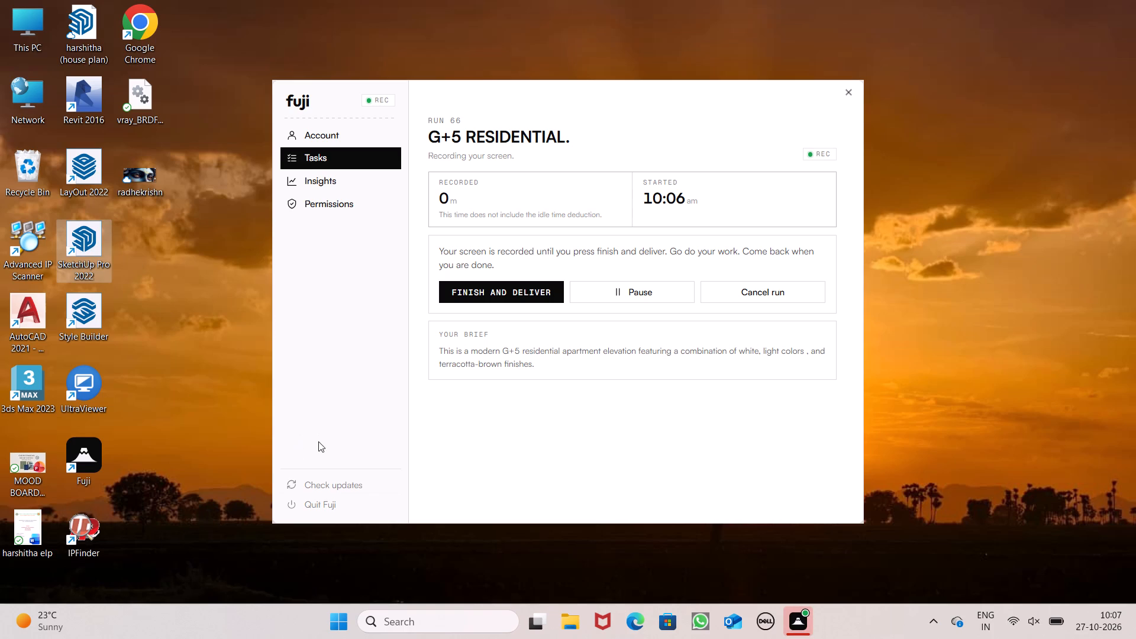
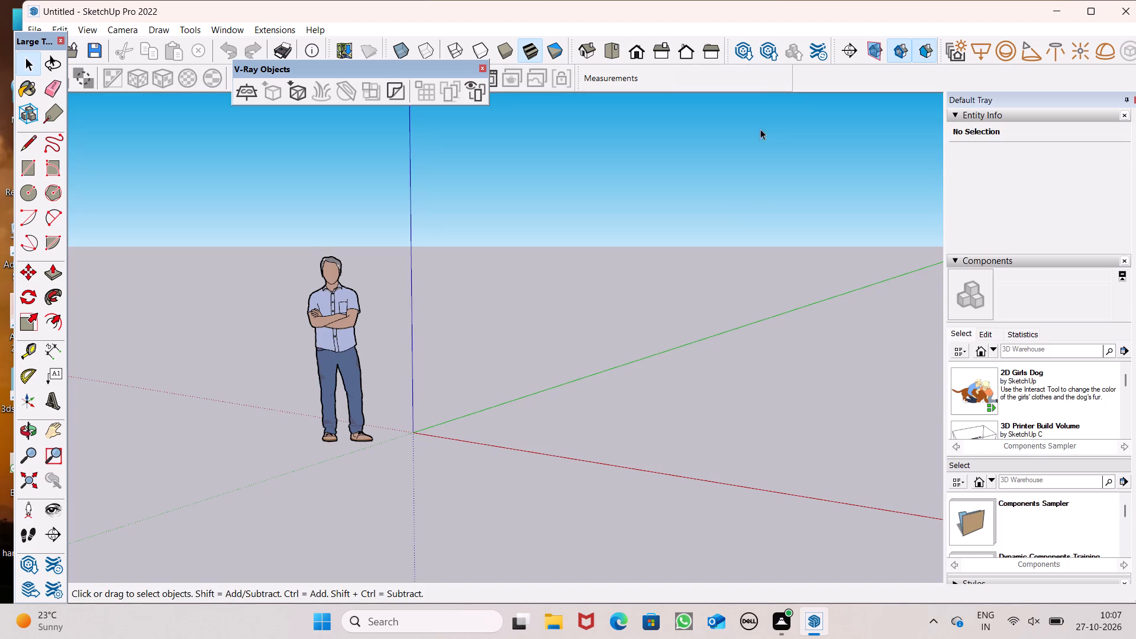
From the top view, draw a 40' by 45' rectangle on the ground near the origin as the building's base.
click(613, 50)
scroll(197, 463, down, 2)
scroll(192, 466, up, 1)
scroll(186, 470, down, 3)
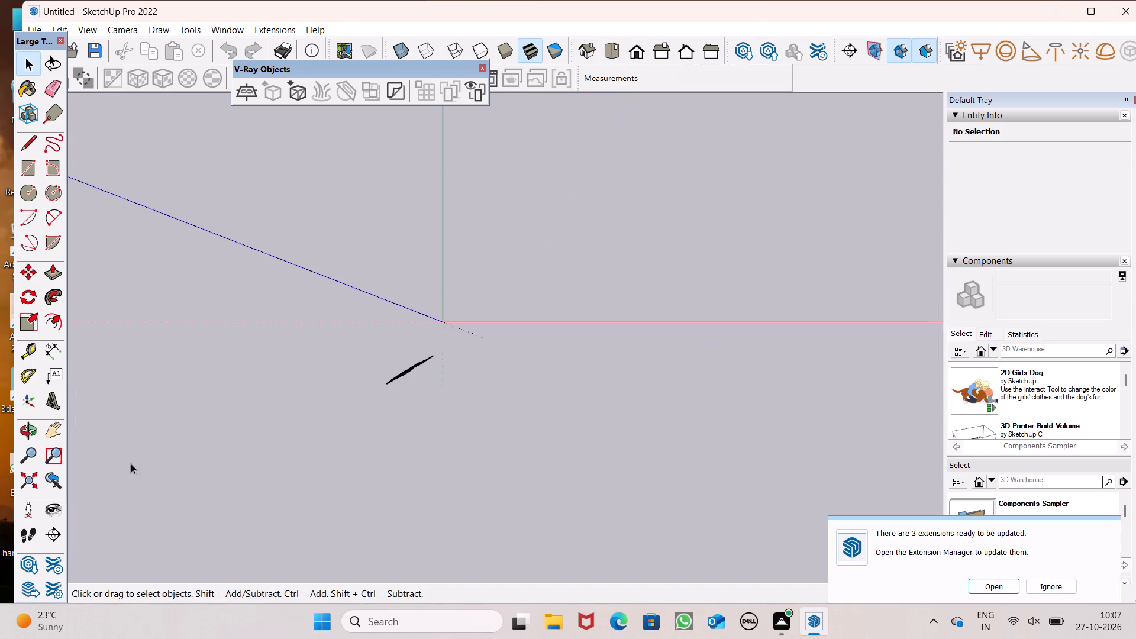
scroll(131, 463, down, 8)
scroll(324, 298, down, 8)
scroll(83, 408, down, 9)
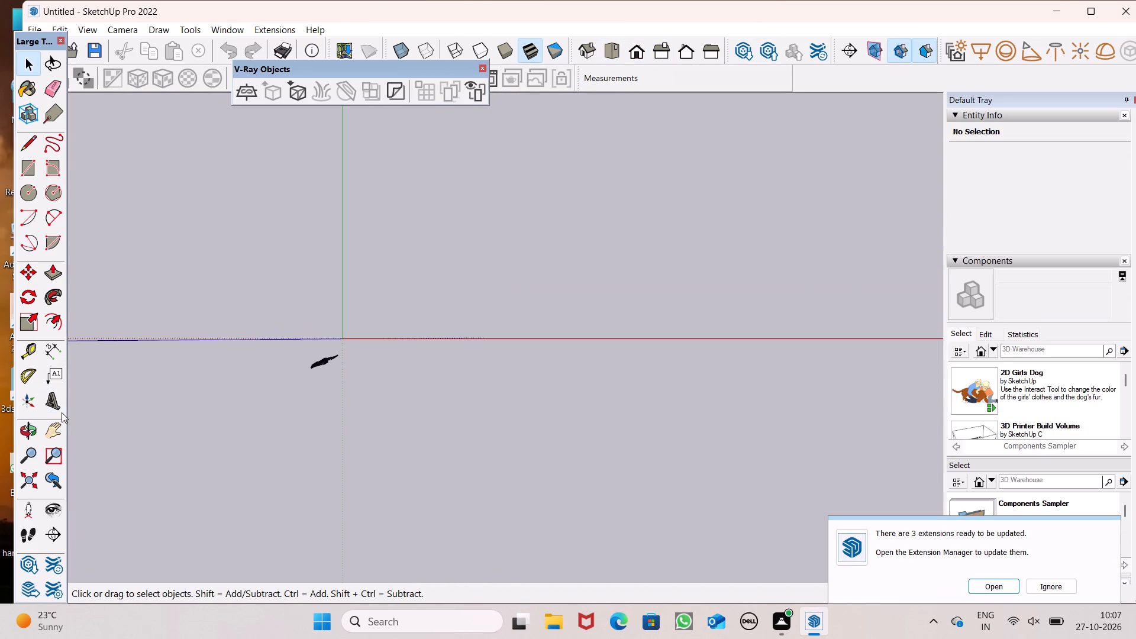
scroll(62, 412, down, 9)
scroll(319, 509, down, 6)
scroll(277, 484, down, 8)
scroll(206, 389, down, 5)
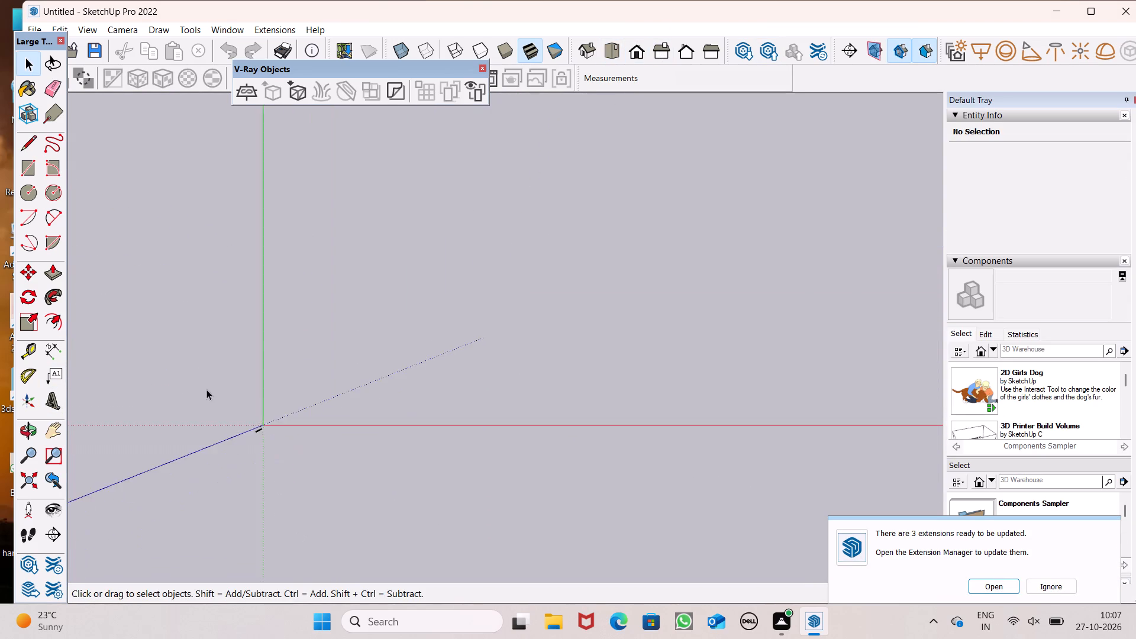
scroll(206, 389, down, 7)
scroll(421, 247, up, 6)
scroll(257, 305, down, 5)
scroll(66, 488, up, 3)
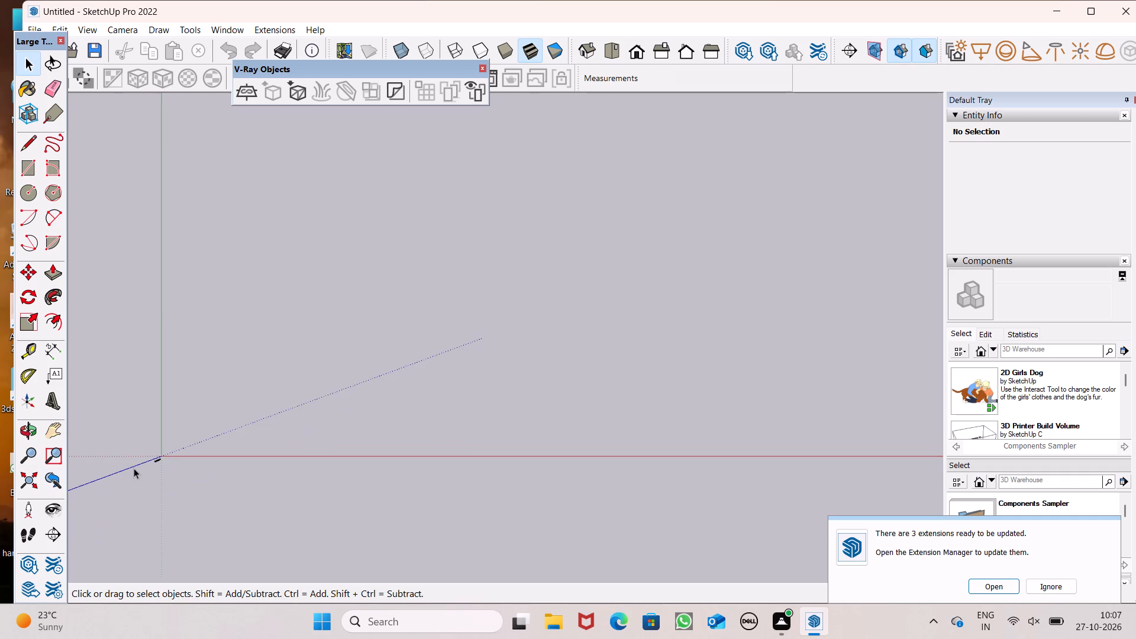
scroll(134, 468, up, 6)
scroll(256, 377, up, 9)
scroll(331, 415, down, 2)
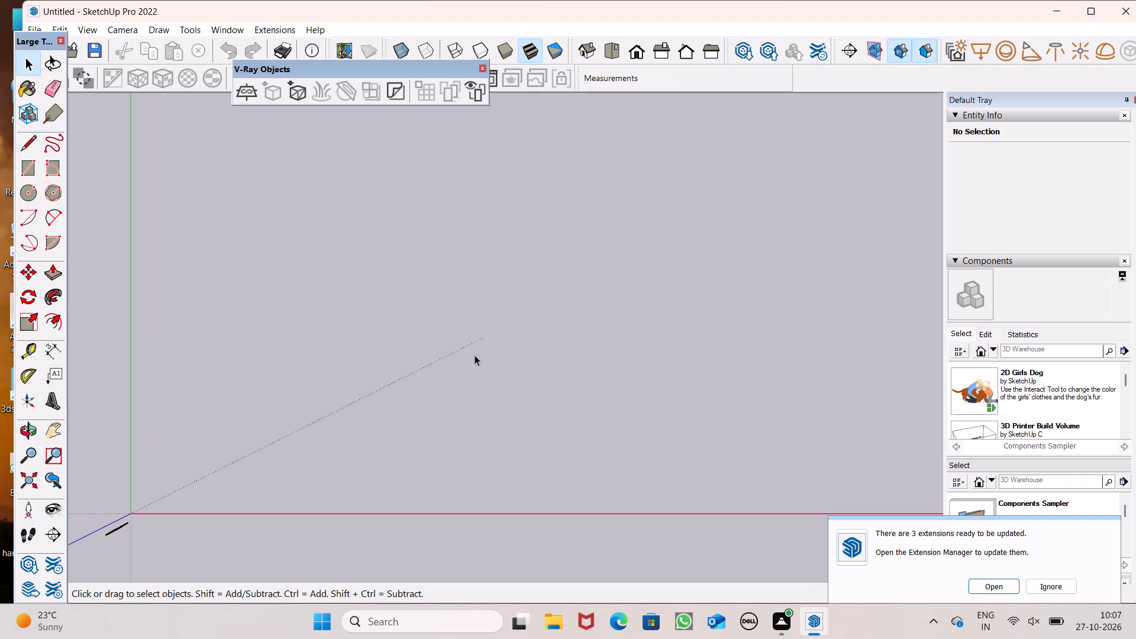
scroll(475, 355, up, 2)
scroll(475, 355, down, 1)
scroll(279, 311, up, 1)
scroll(287, 313, down, 1)
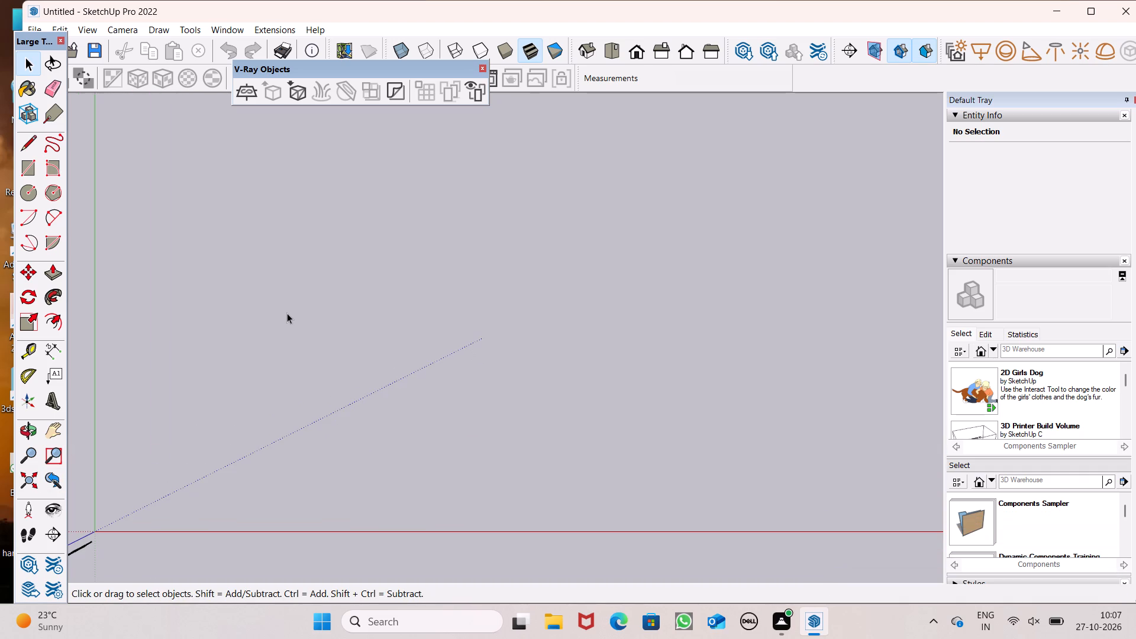
click(28, 176)
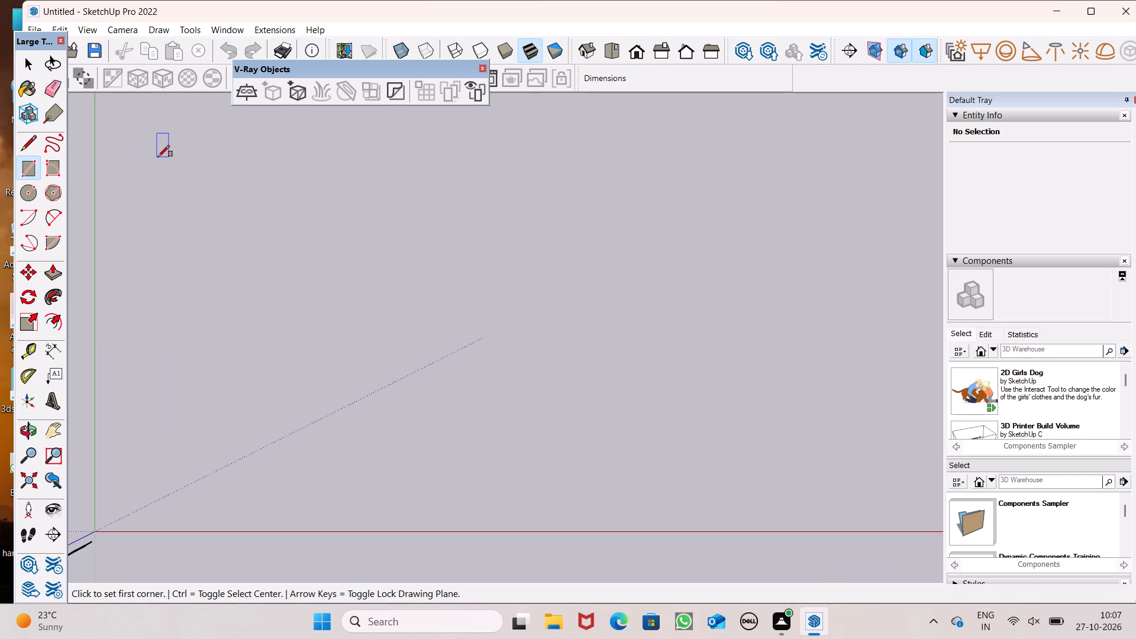
click(158, 157)
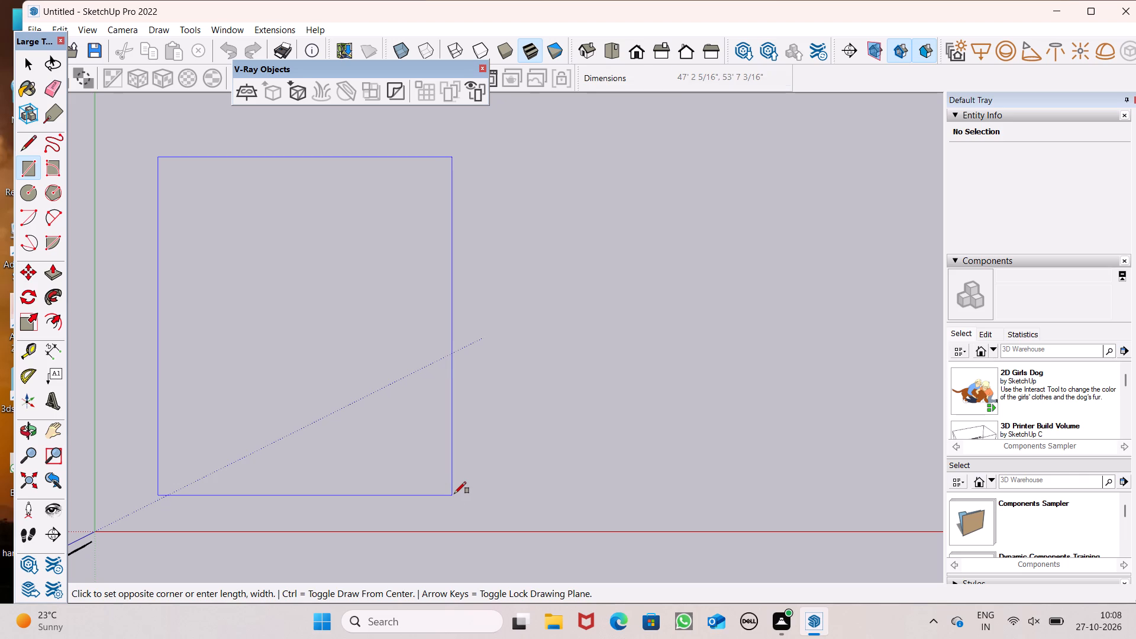
key(4)
key(0)
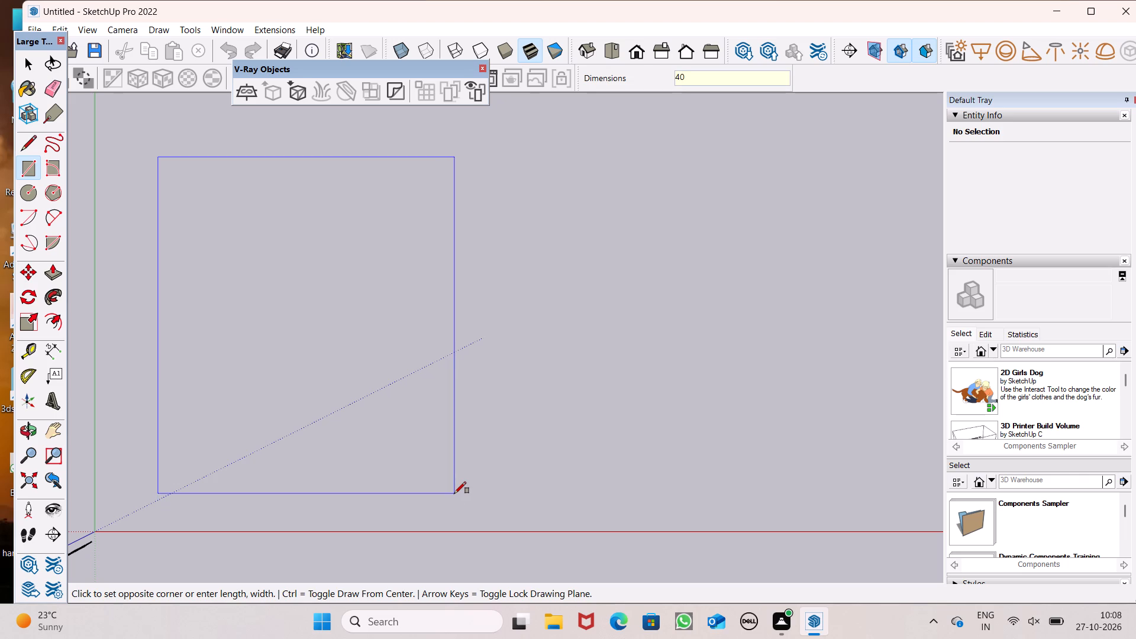
text(',)
text(45')
key(Return)
key(space)
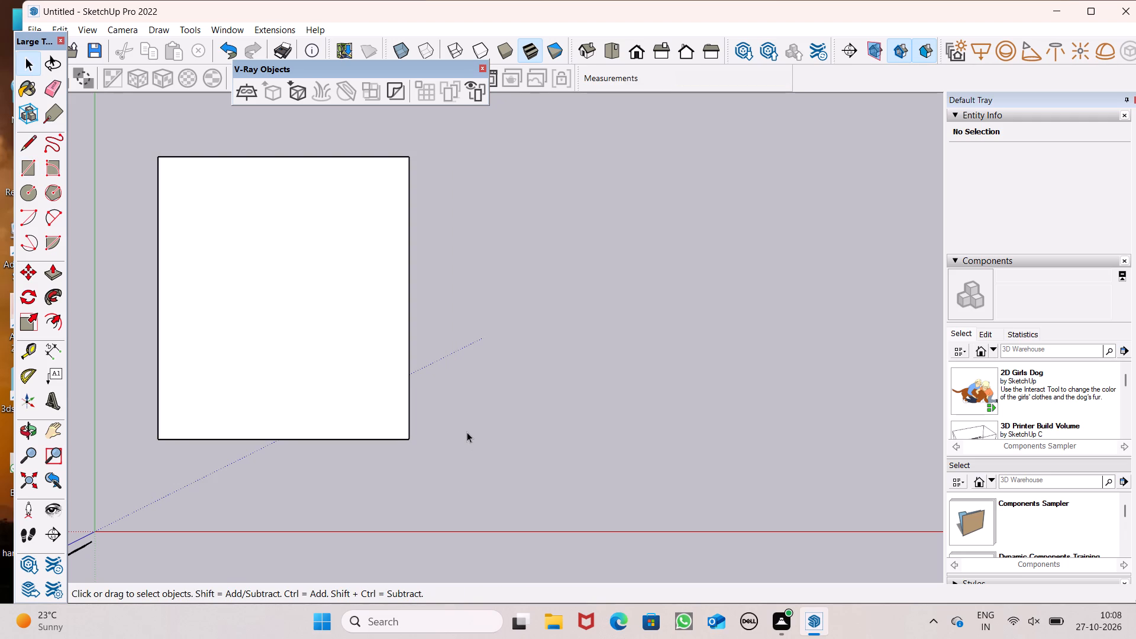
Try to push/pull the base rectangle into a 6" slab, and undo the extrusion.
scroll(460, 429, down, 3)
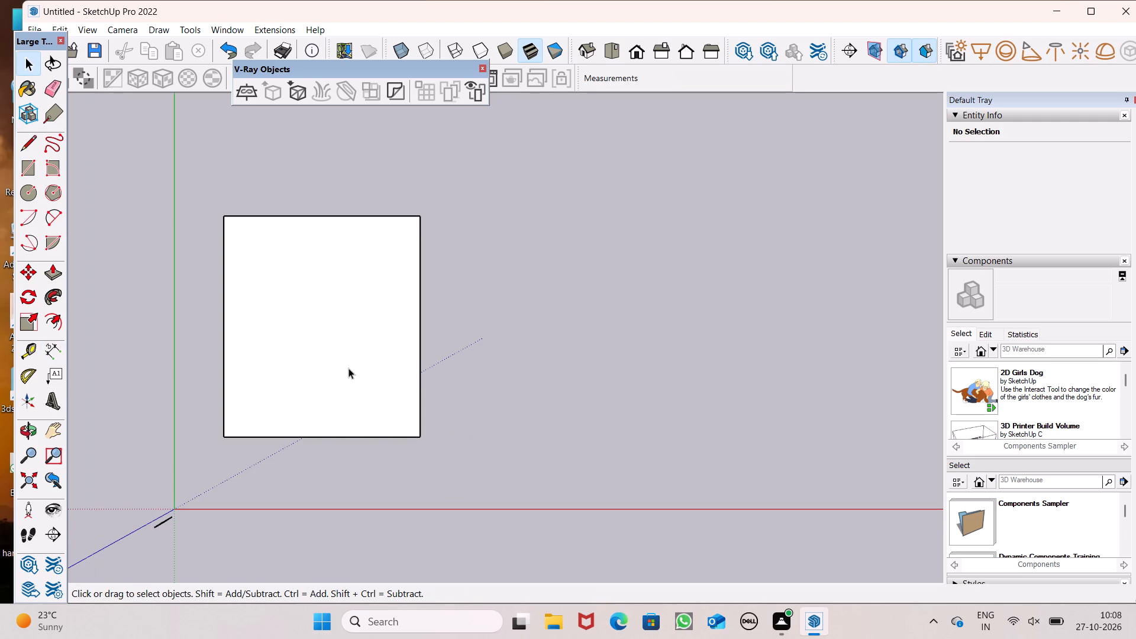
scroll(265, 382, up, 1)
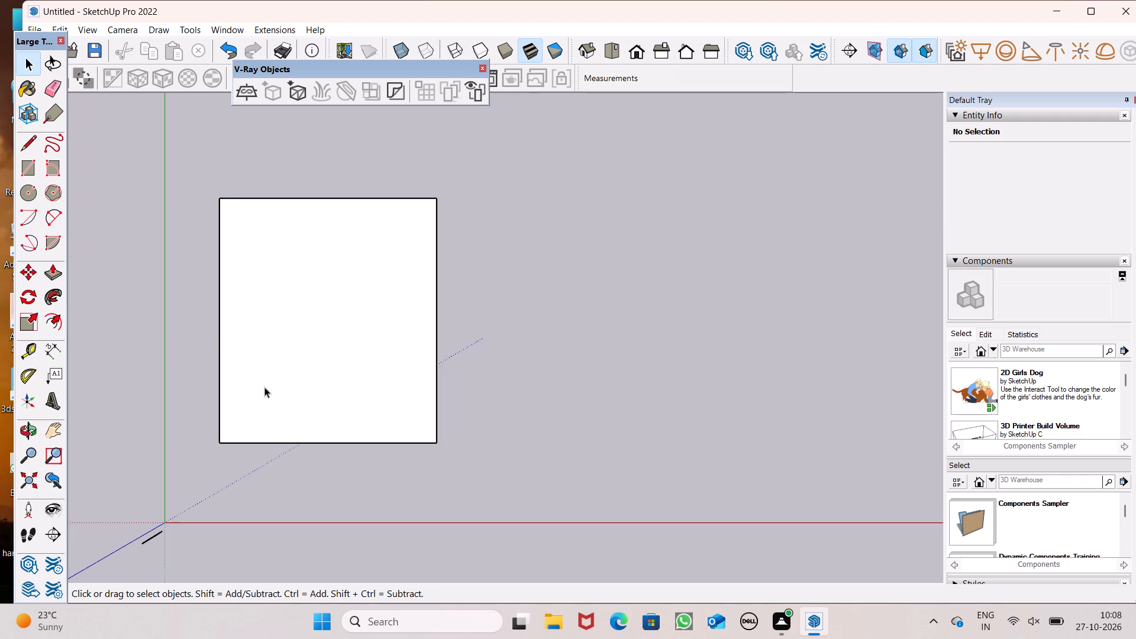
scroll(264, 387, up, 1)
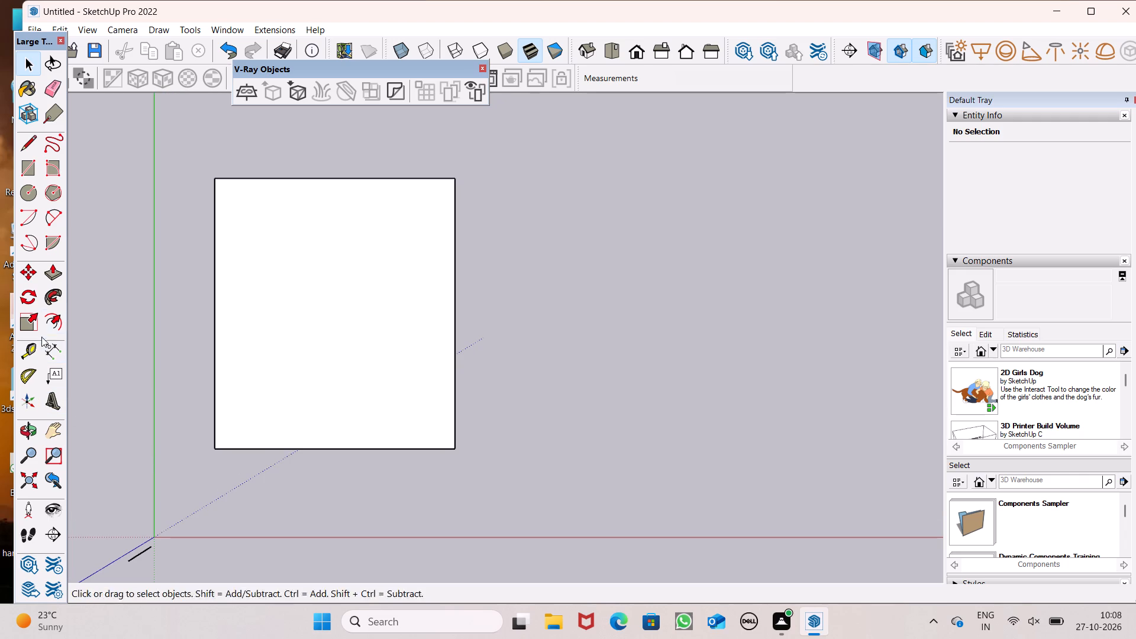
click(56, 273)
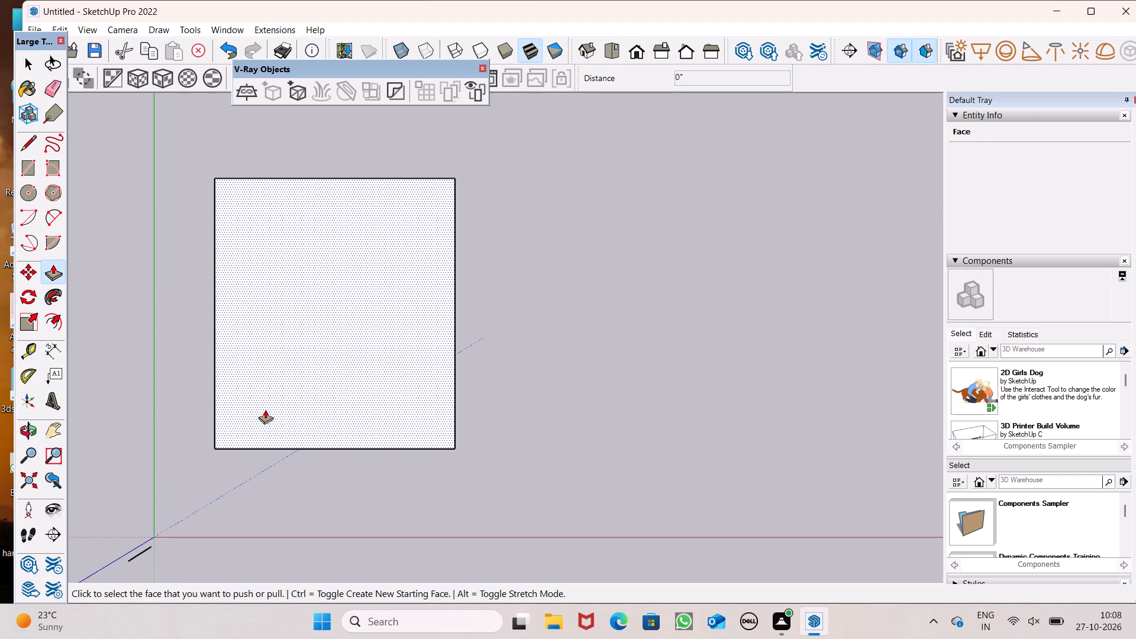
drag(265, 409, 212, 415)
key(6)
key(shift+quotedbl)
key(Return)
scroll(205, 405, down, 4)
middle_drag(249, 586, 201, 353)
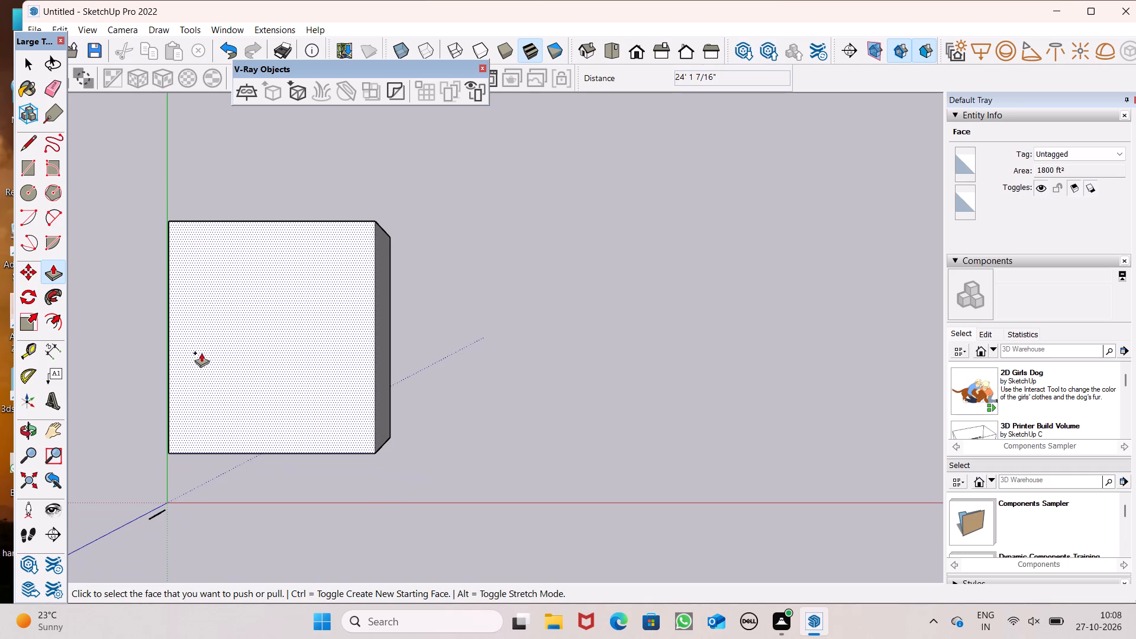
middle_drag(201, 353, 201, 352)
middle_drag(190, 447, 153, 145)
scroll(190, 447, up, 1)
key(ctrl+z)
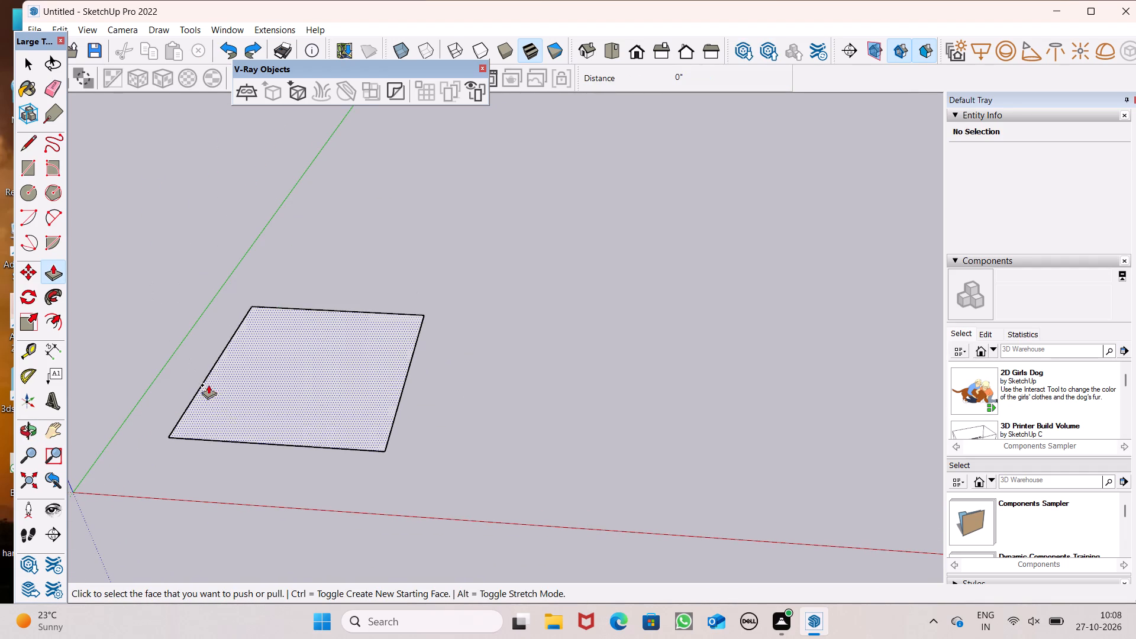
Push/pull the base rectangle up 6" to form a slab.
drag(222, 415, 202, 356)
text(6")
key(Return)
key(space)
Select the entire slab and move it about 23' along the red axis, away from the green axis.
scroll(335, 389, down, 6)
middle_drag(340, 407, 373, 501)
scroll(372, 510, up, 1)
double_click(309, 372)
double_click(305, 370)
click(306, 374)
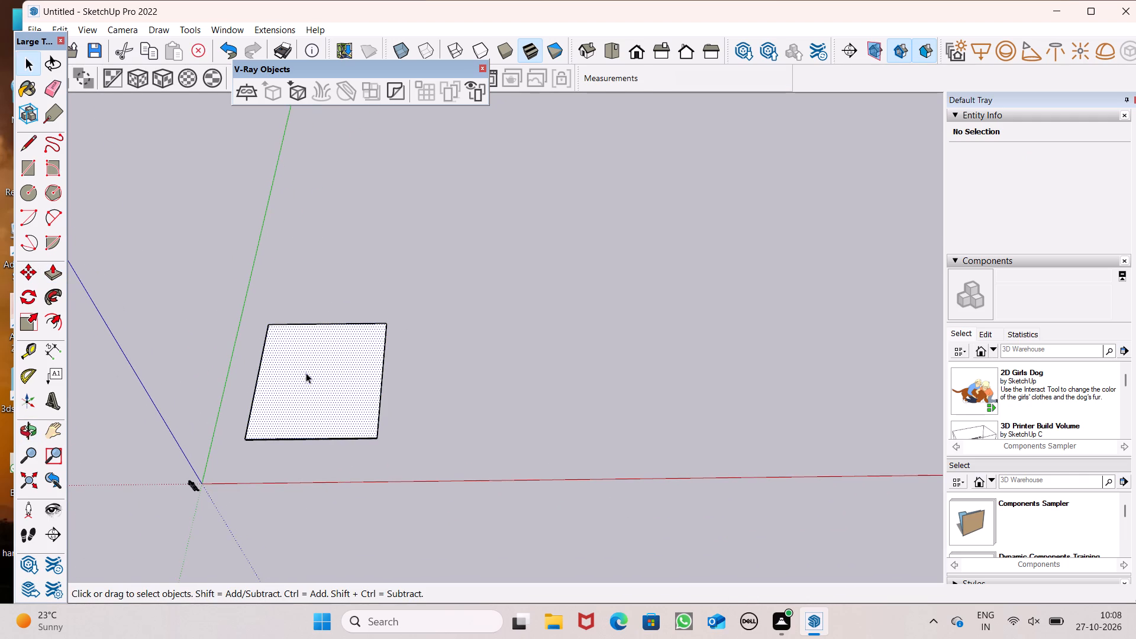
middle_drag(333, 448, 327, 405)
scroll(342, 450, up, 9)
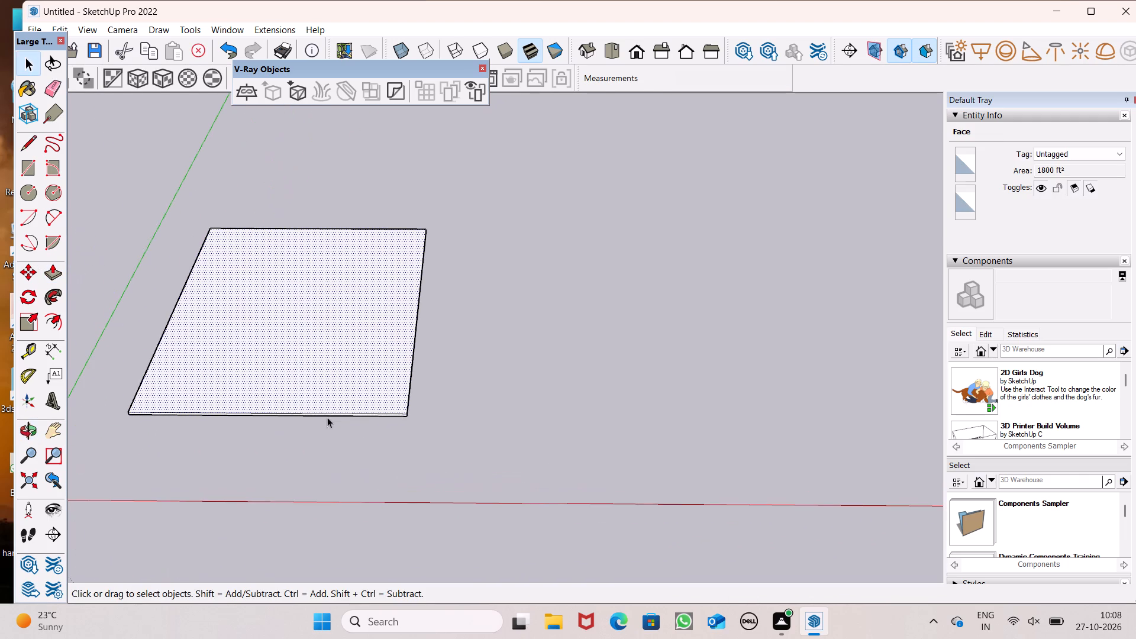
triple_click(331, 395)
click(331, 395)
key(m)
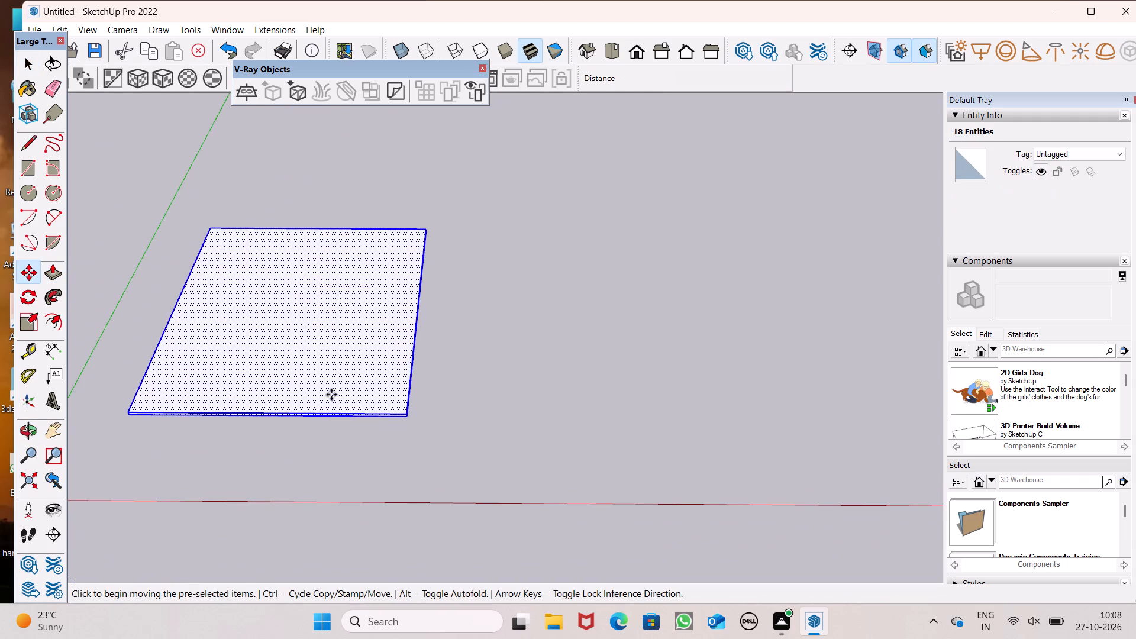
key(Return)
drag(348, 422, 510, 422)
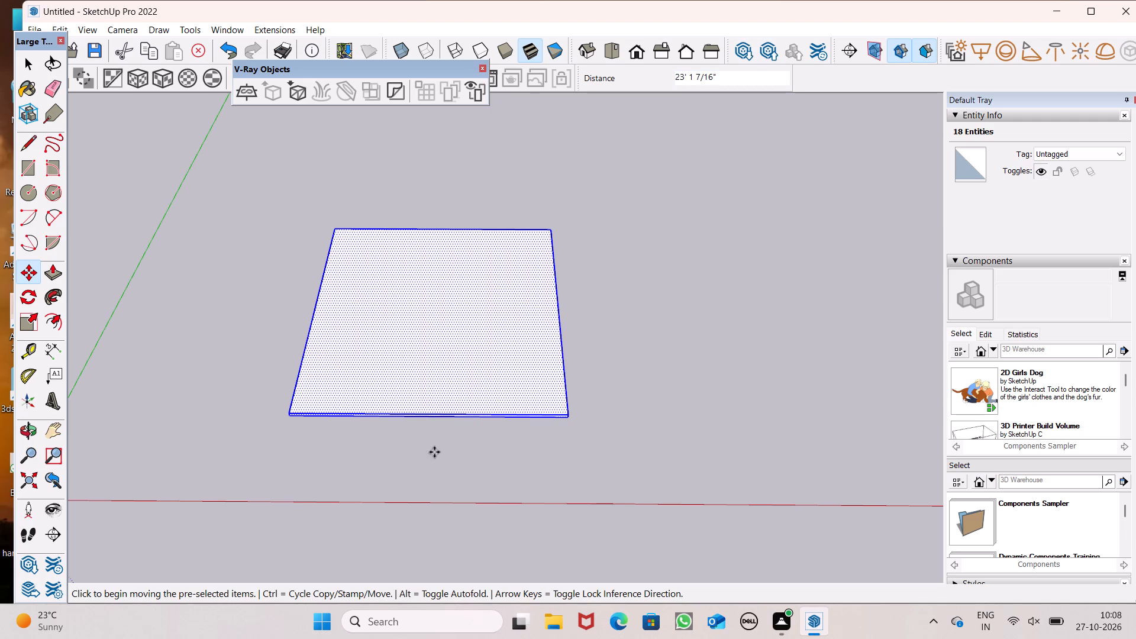
key(space)
click(682, 385)
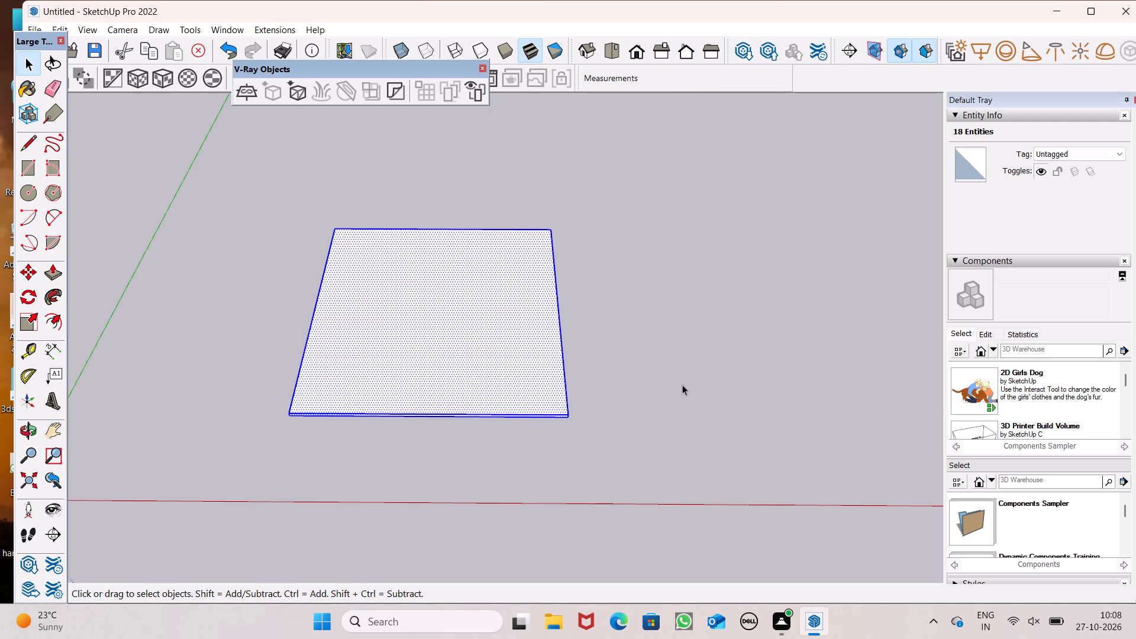
Inspect the moved slab's faces, front edge and corner from several angles, finishing in the top view.
scroll(681, 385, down, 2)
scroll(683, 379, up, 1)
middle_drag(683, 383, 686, 577)
scroll(485, 385, down, 6)
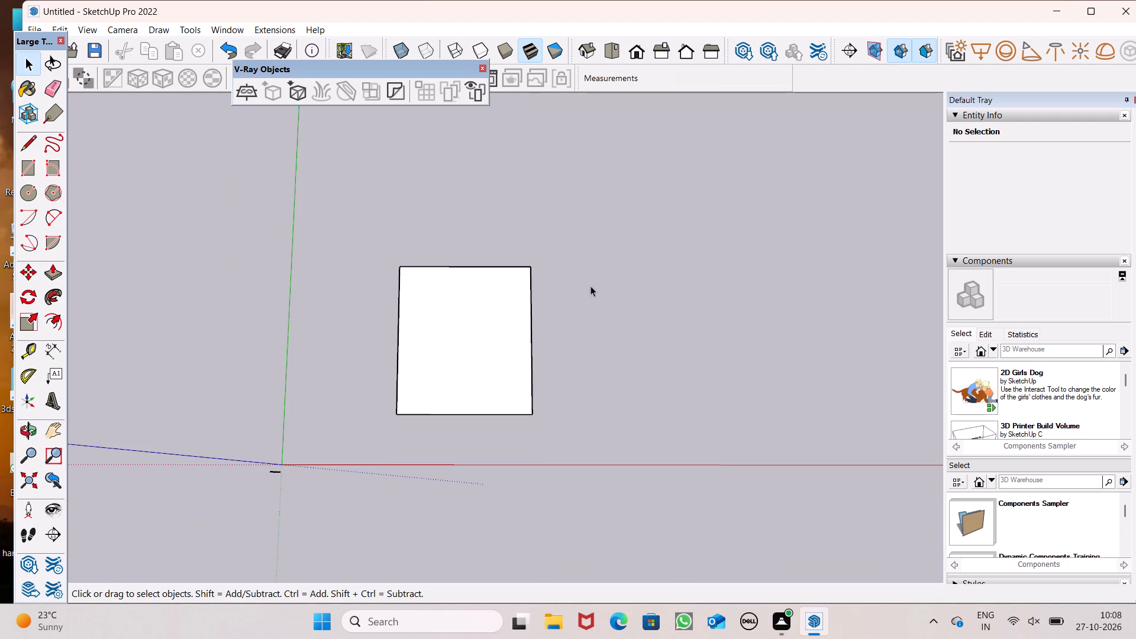
scroll(600, 304, up, 1)
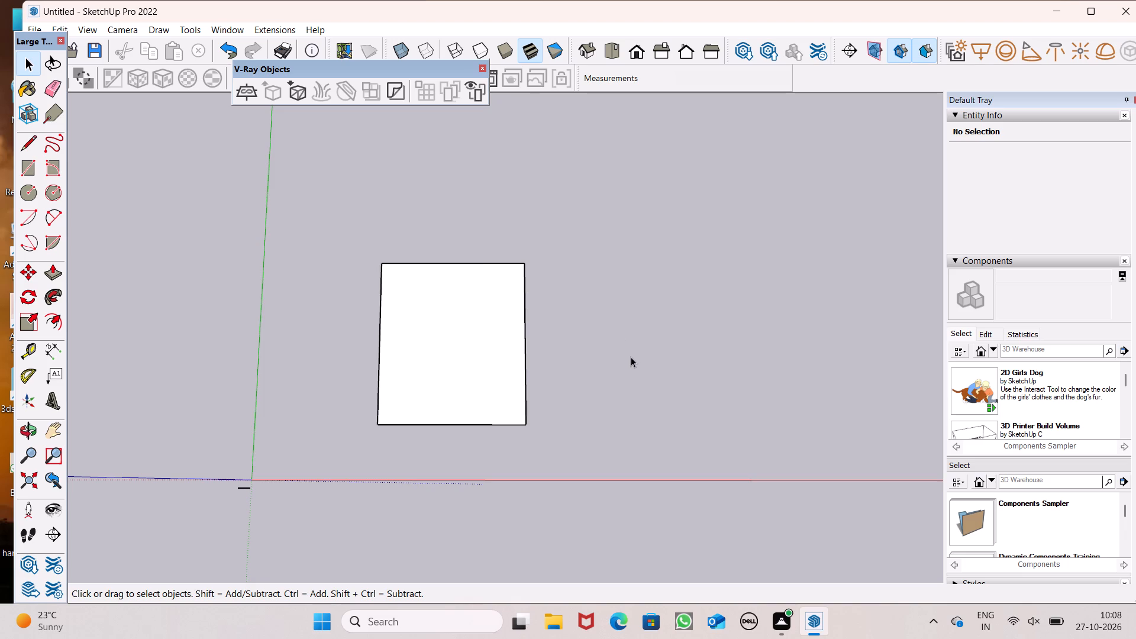
scroll(631, 357, up, 2)
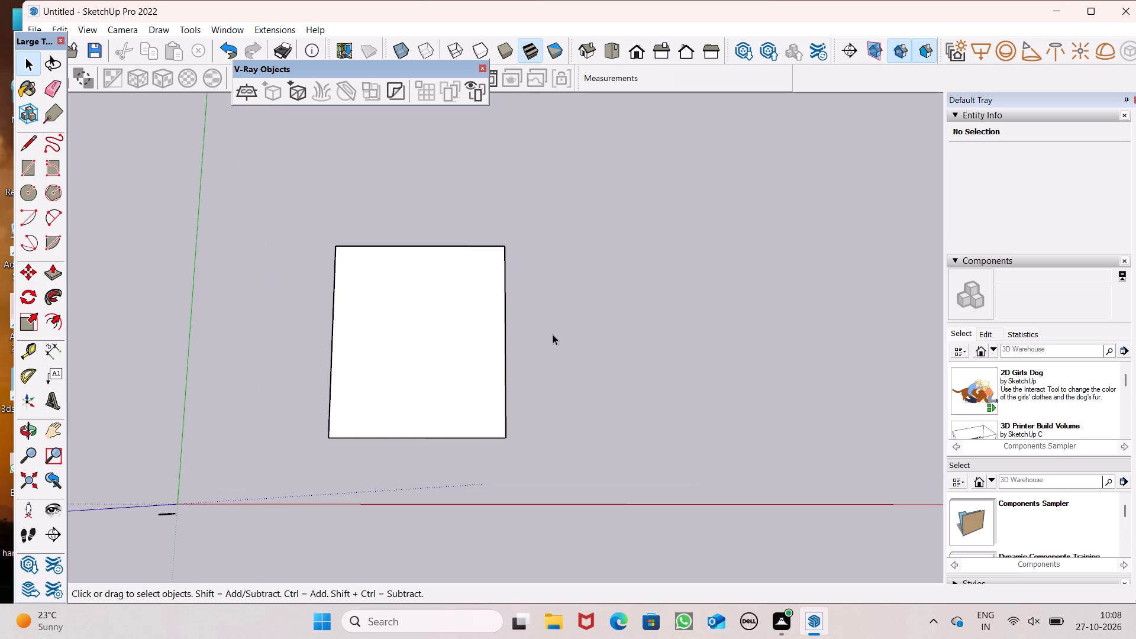
scroll(557, 362, up, 3)
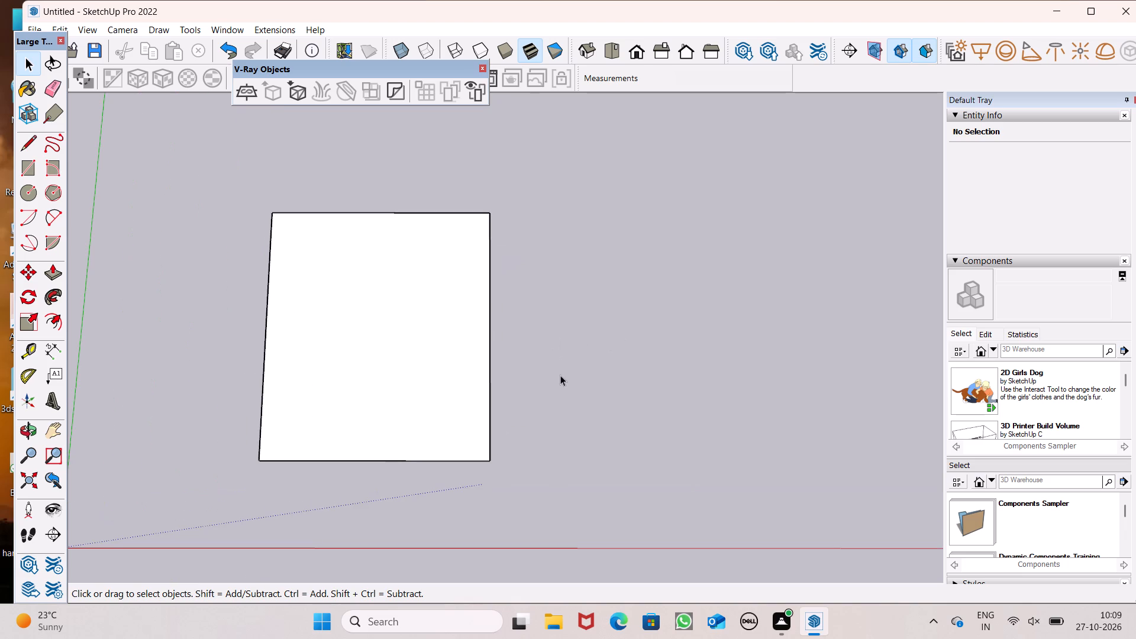
scroll(562, 383, up, 1)
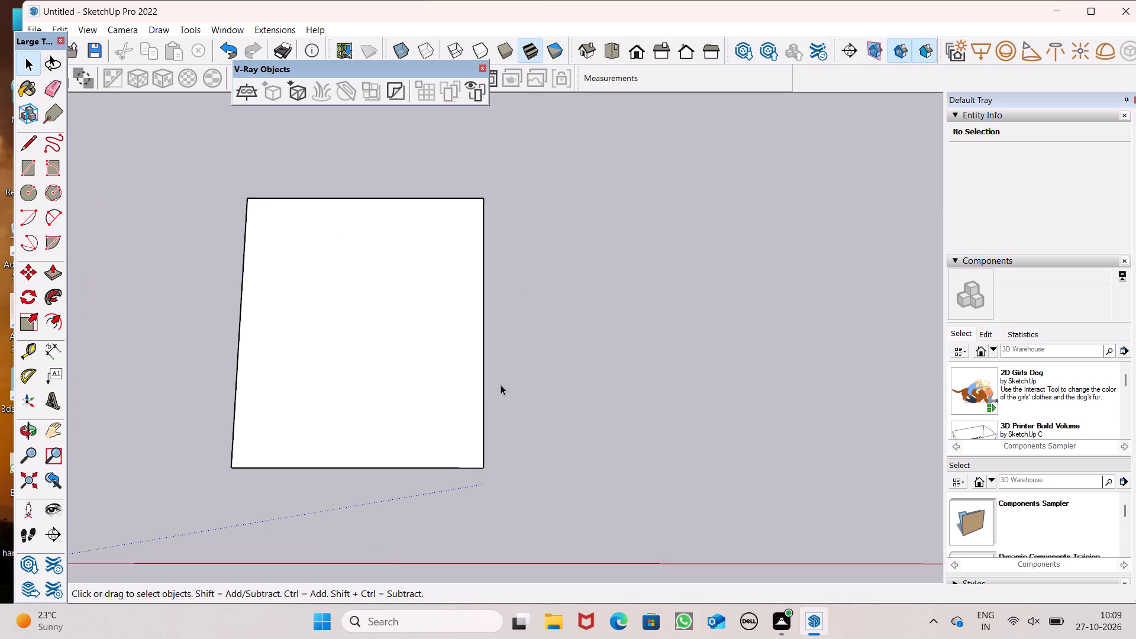
middle_drag(473, 527, 484, 486)
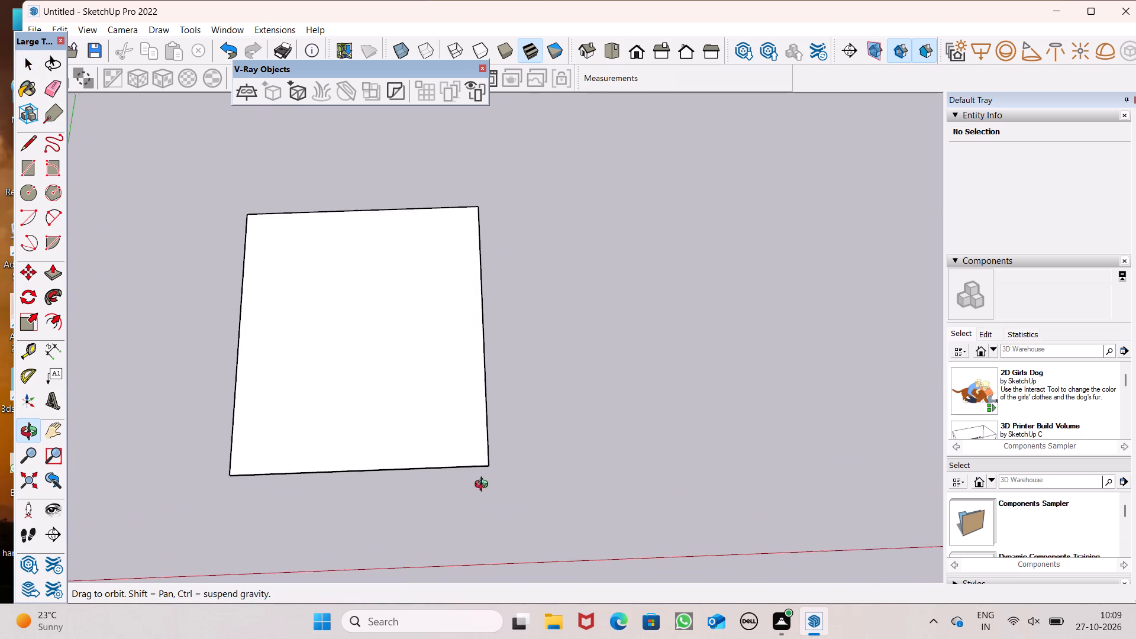
middle_drag(484, 486, 484, 499)
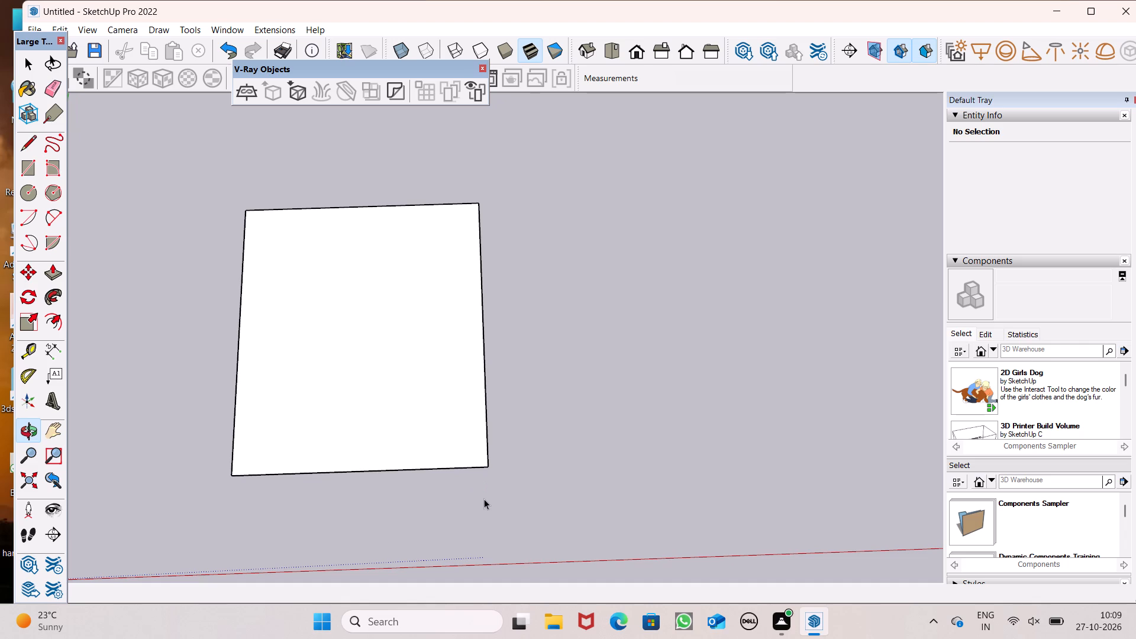
scroll(455, 451, up, 7)
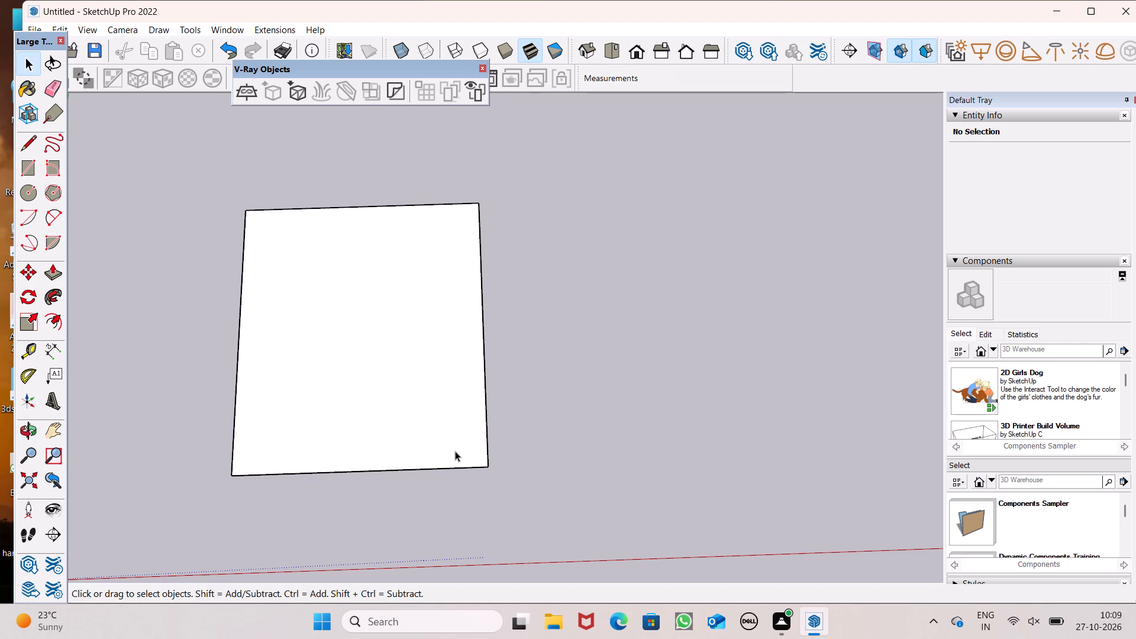
scroll(455, 451, up, 5)
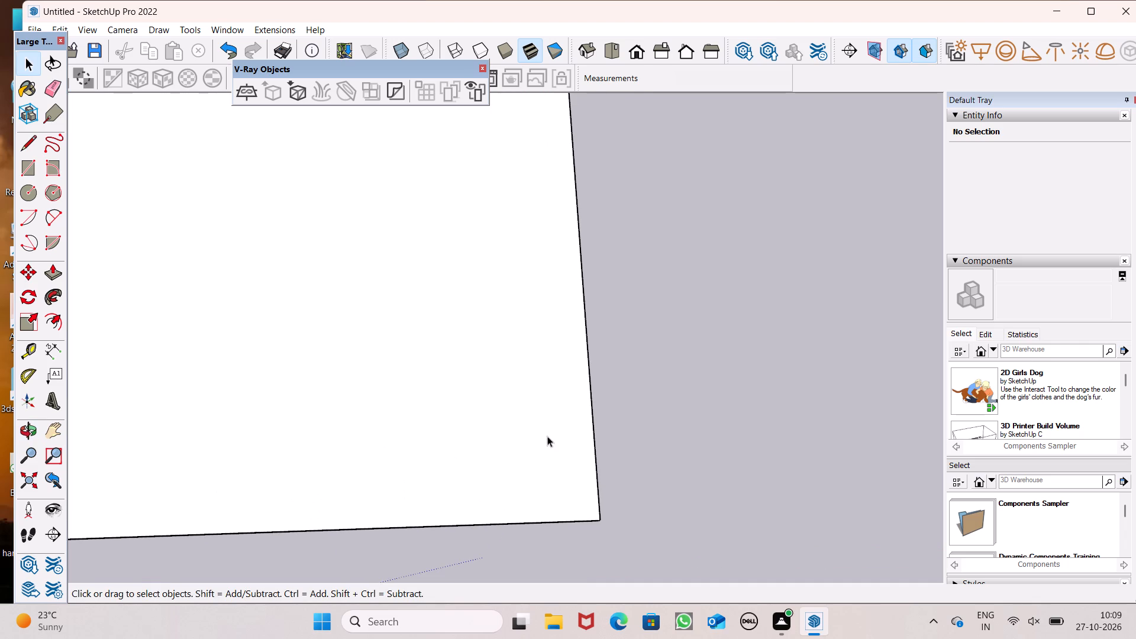
scroll(819, 390, down, 5)
scroll(827, 459, down, 4)
middle_drag(799, 519, 710, 351)
scroll(799, 519, up, 1)
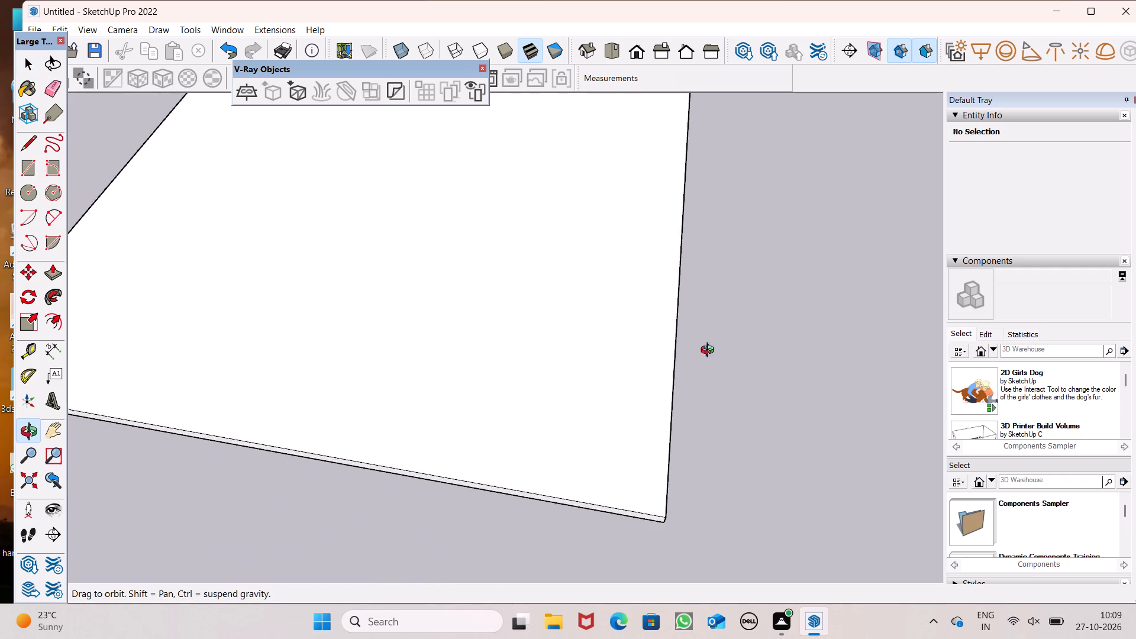
middle_drag(710, 351, 703, 329)
scroll(40, 125, down, 4)
scroll(432, 163, down, 6)
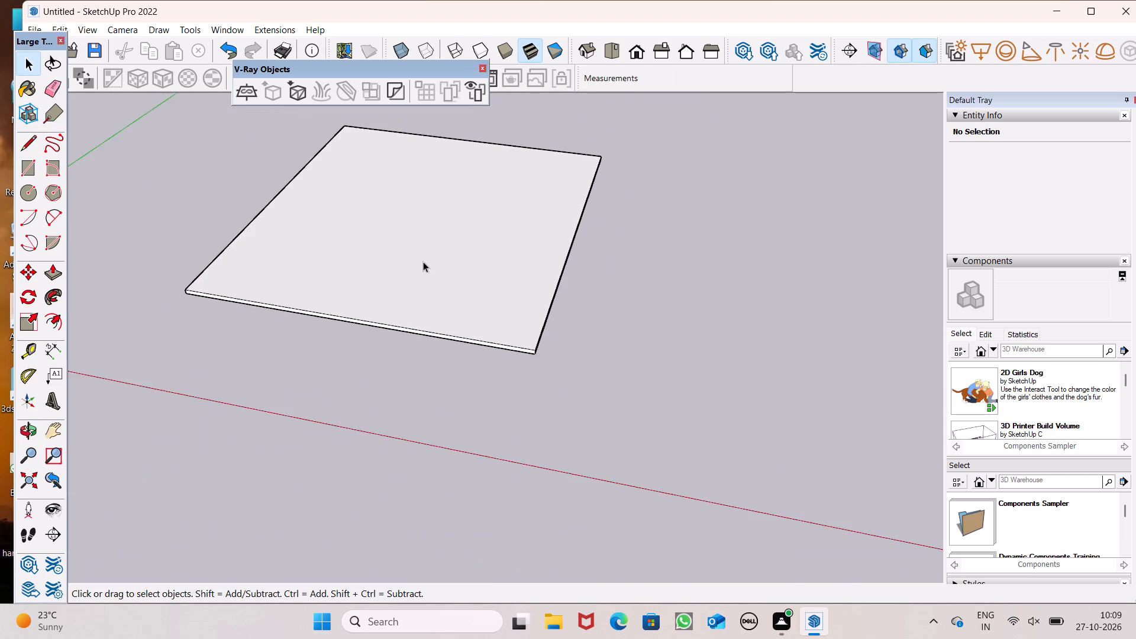
scroll(419, 266, up, 1)
middle_drag(419, 266, 495, 492)
scroll(486, 429, down, 5)
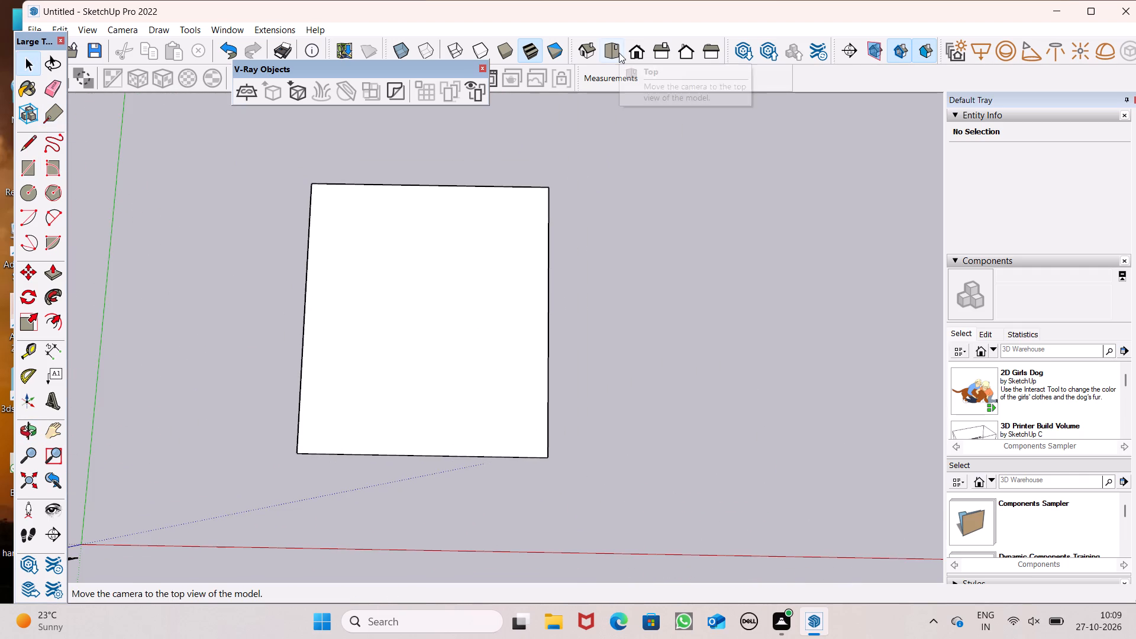
click(619, 53)
scroll(788, 189, up, 1)
scroll(783, 140, up, 1)
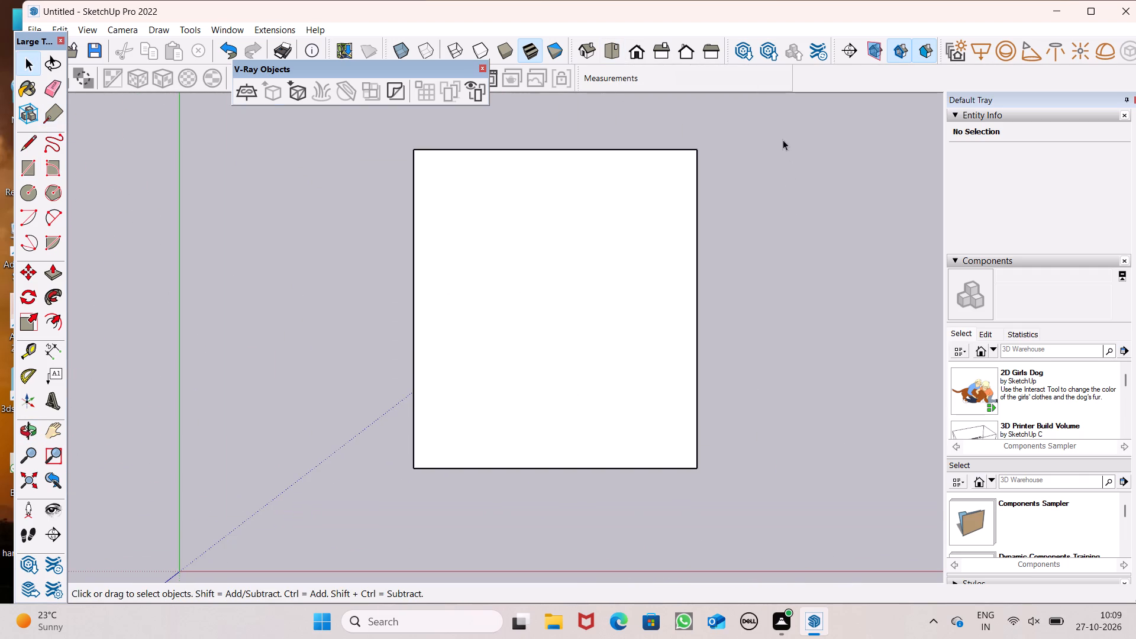
Offset the slab's top face outline 9" inward.
click(62, 318)
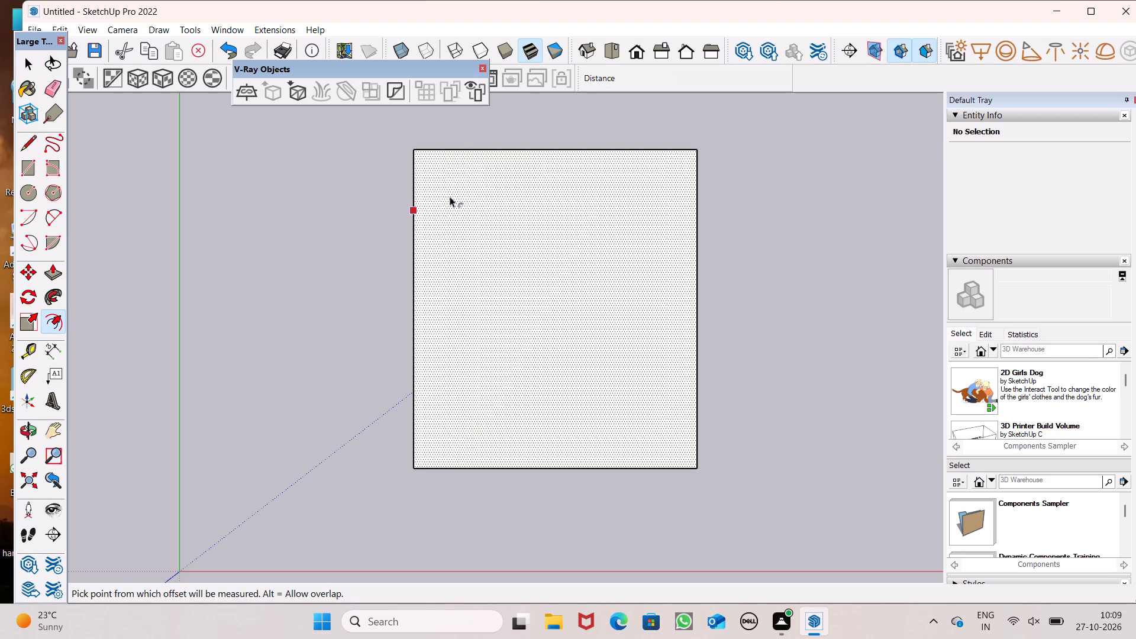
drag(471, 175, 477, 172)
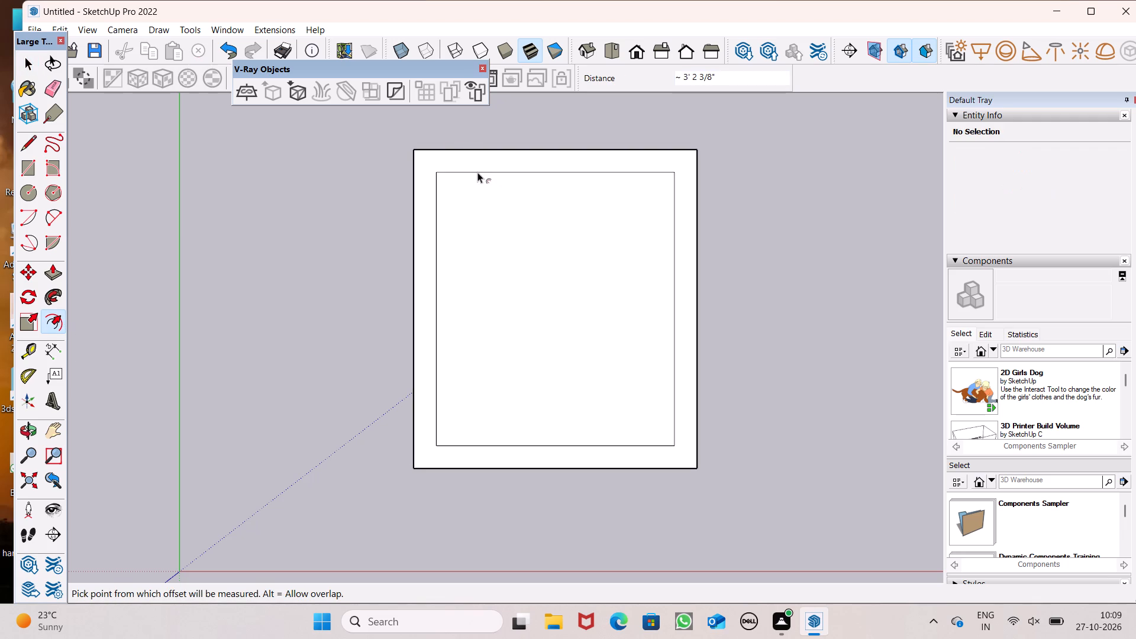
text(9")
key(Return)
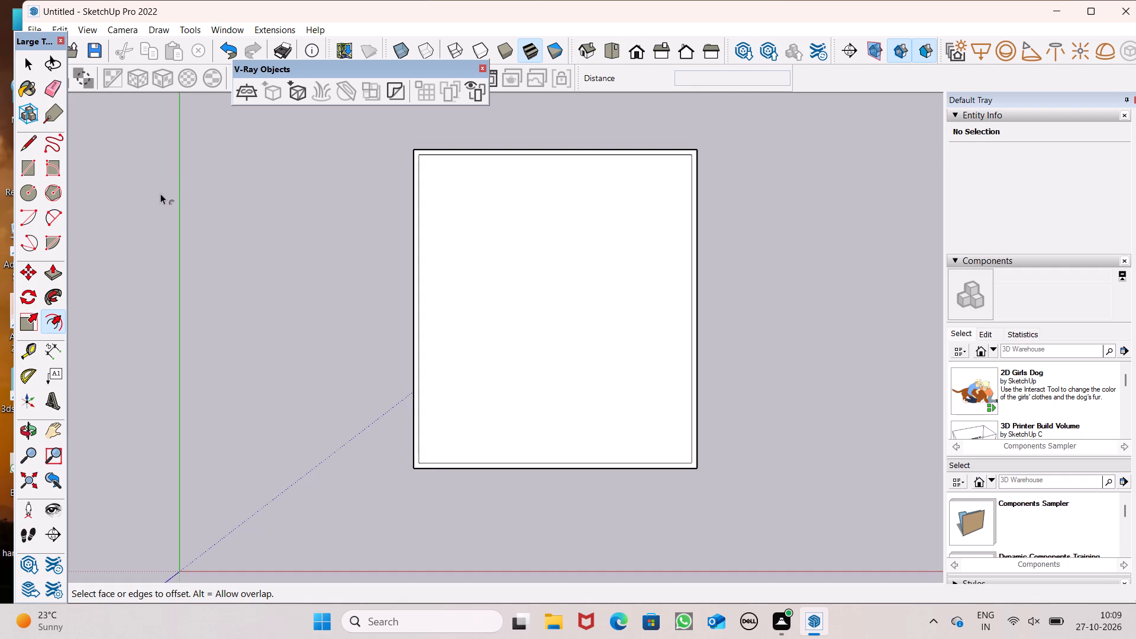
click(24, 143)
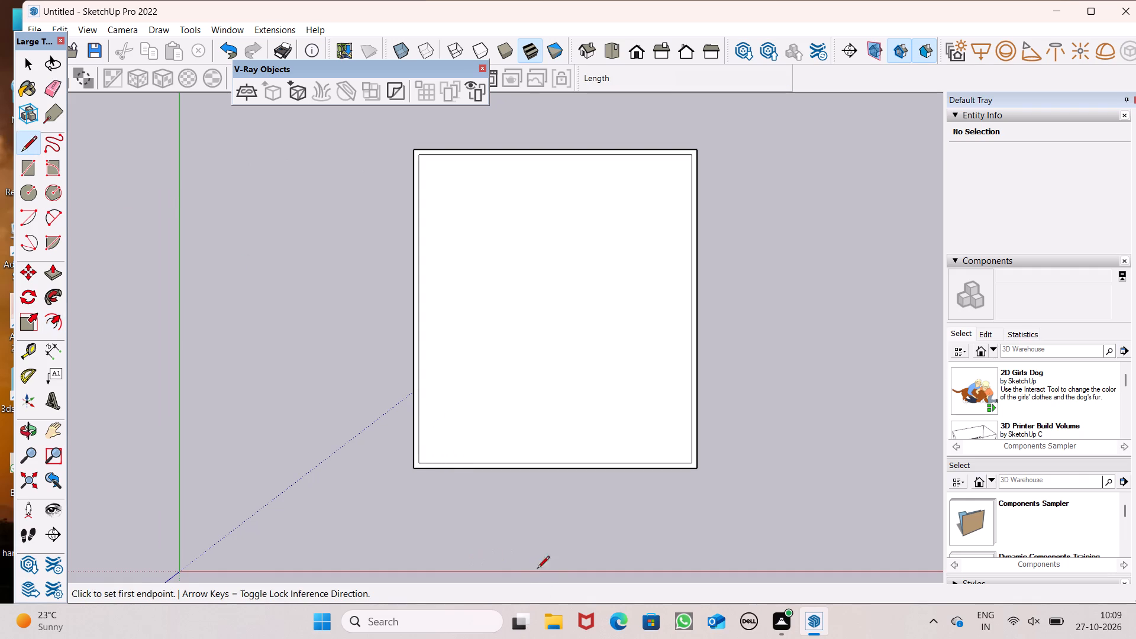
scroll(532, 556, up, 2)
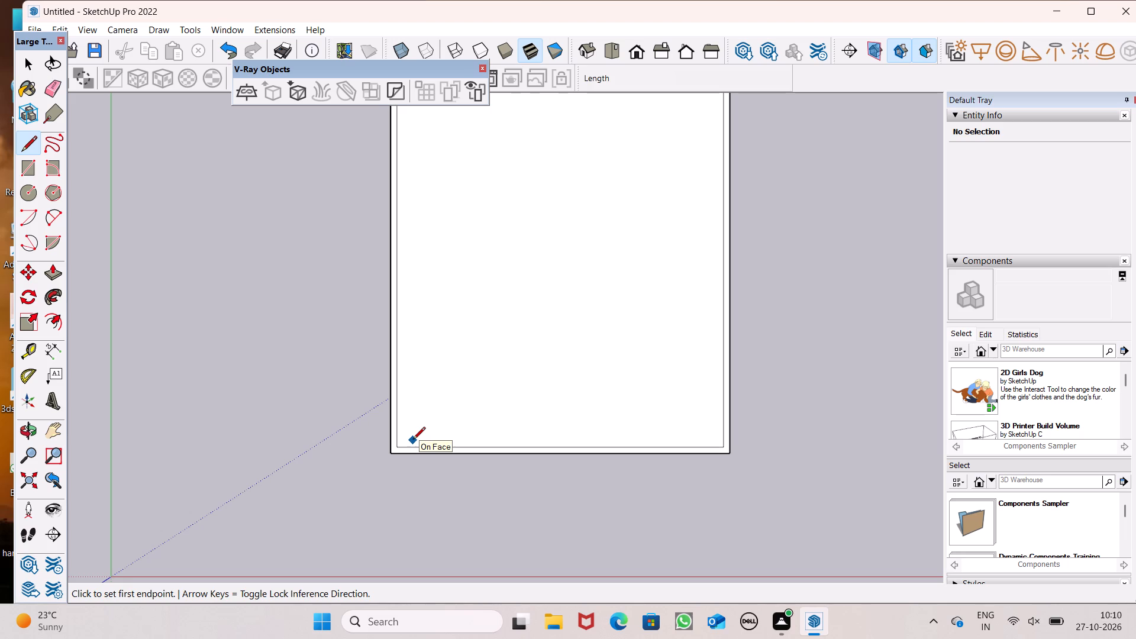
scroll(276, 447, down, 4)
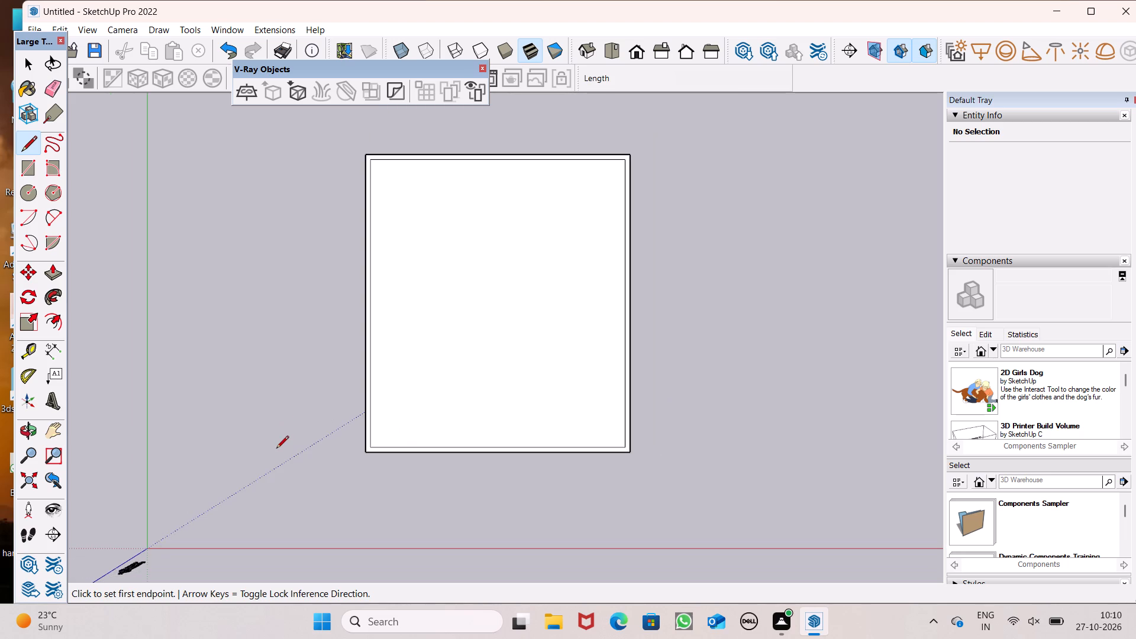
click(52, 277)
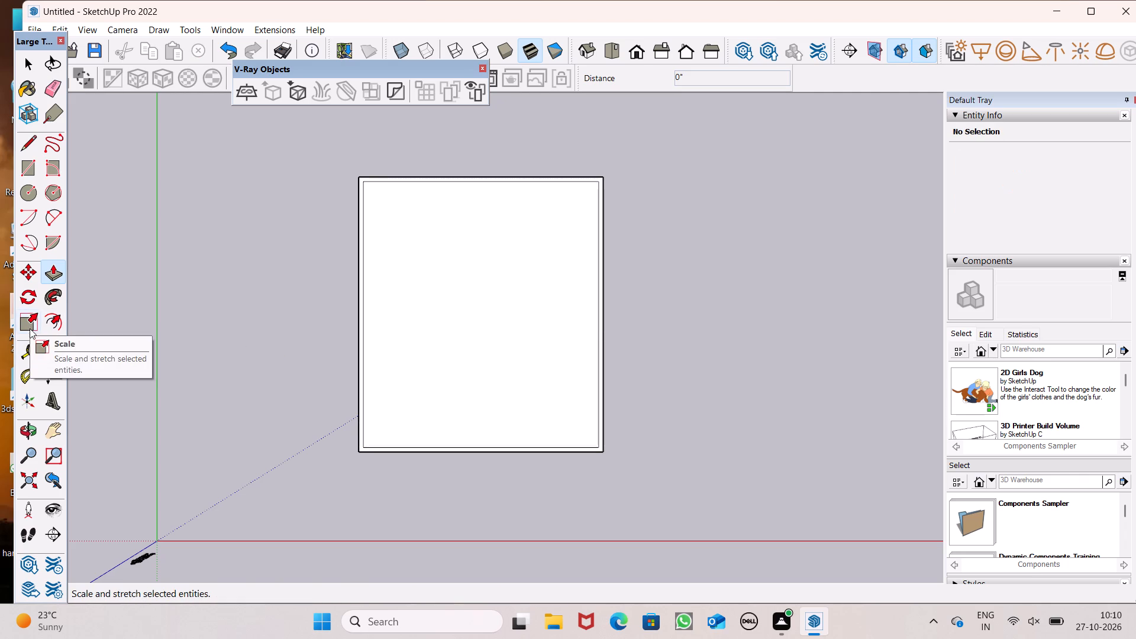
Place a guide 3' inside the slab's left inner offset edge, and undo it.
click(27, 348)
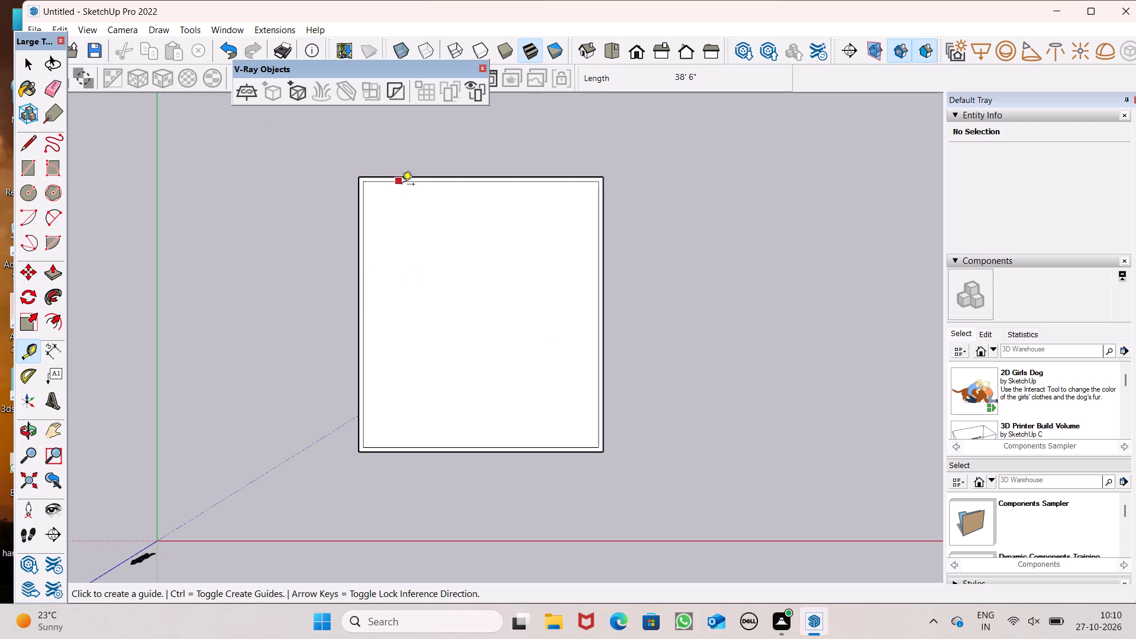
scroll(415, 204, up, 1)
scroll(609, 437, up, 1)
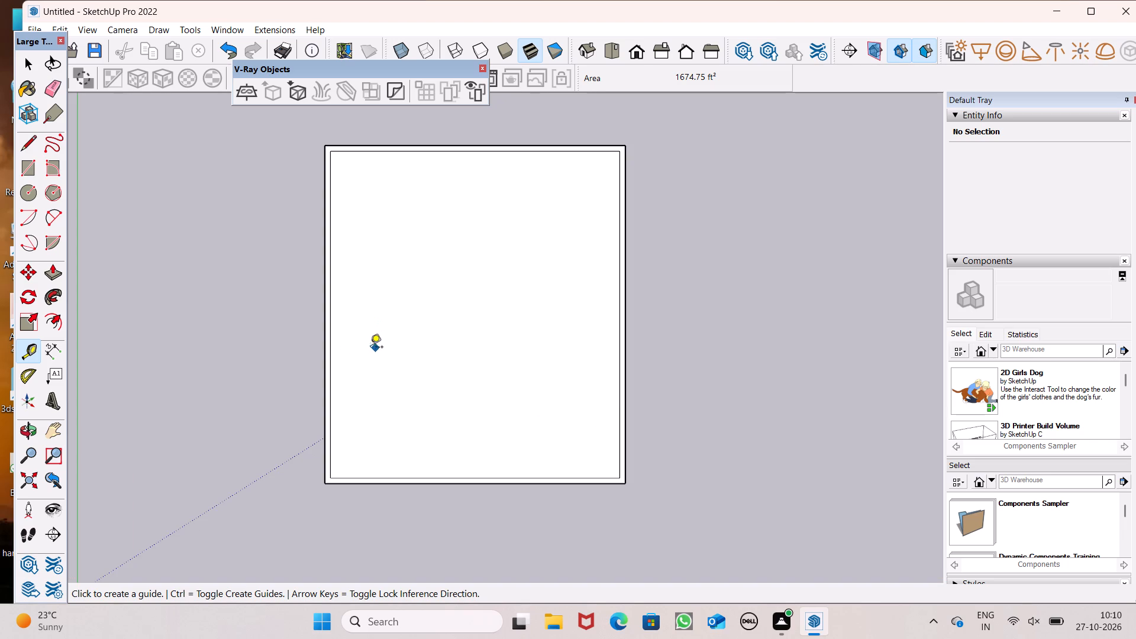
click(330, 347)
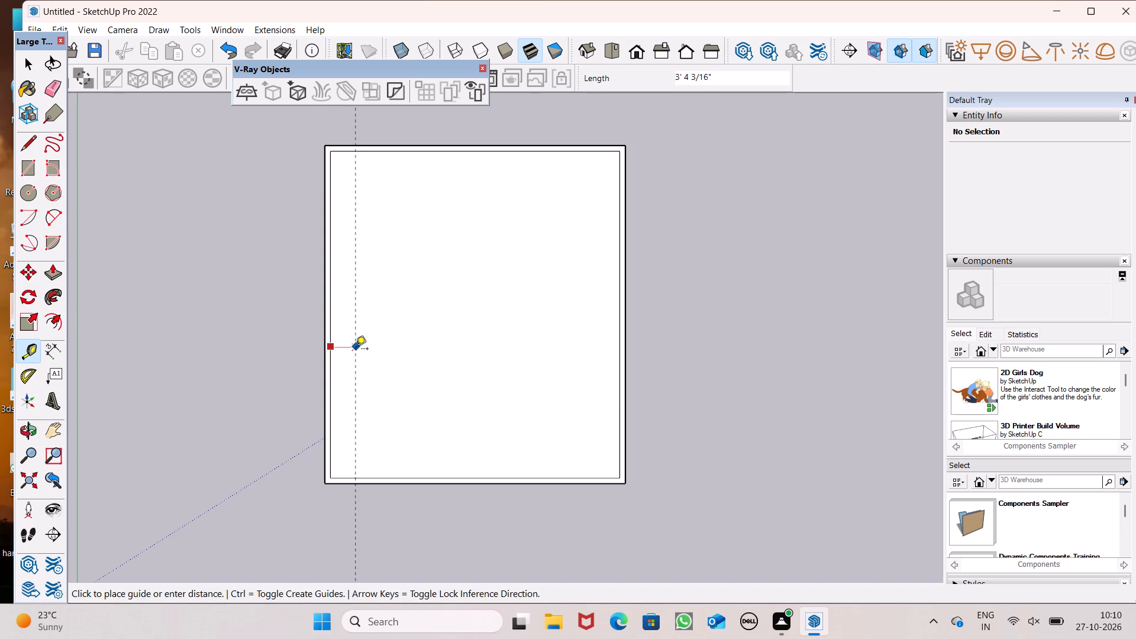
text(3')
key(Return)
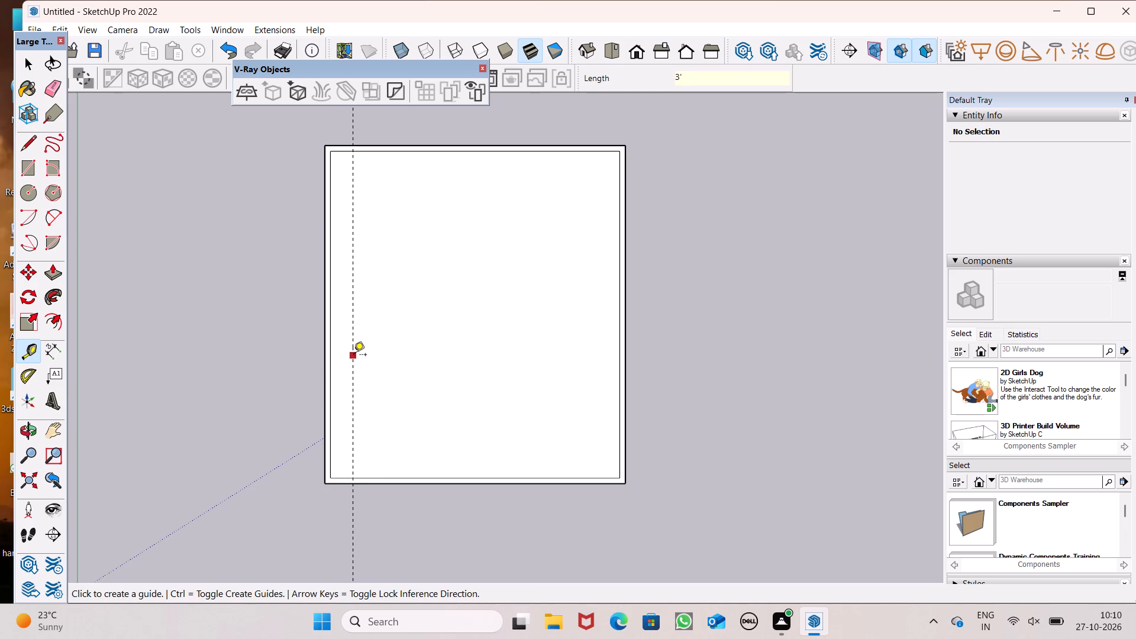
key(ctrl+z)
Place a guide 4' inside the slab's left inner offset edge and a second guide 6" further in.
click(330, 362)
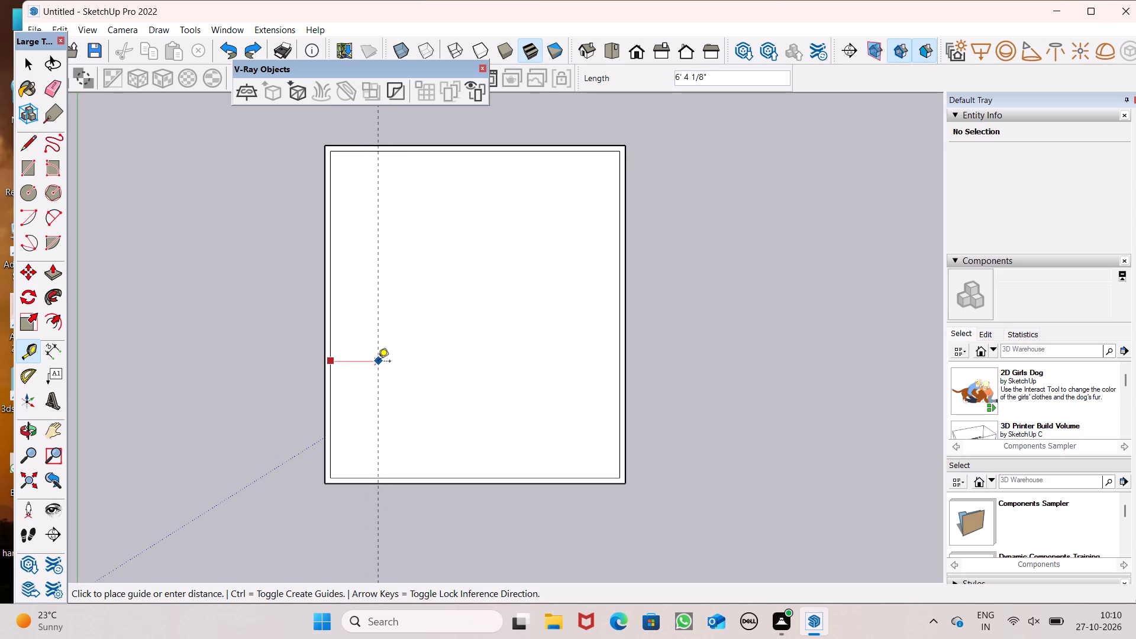
key(3)
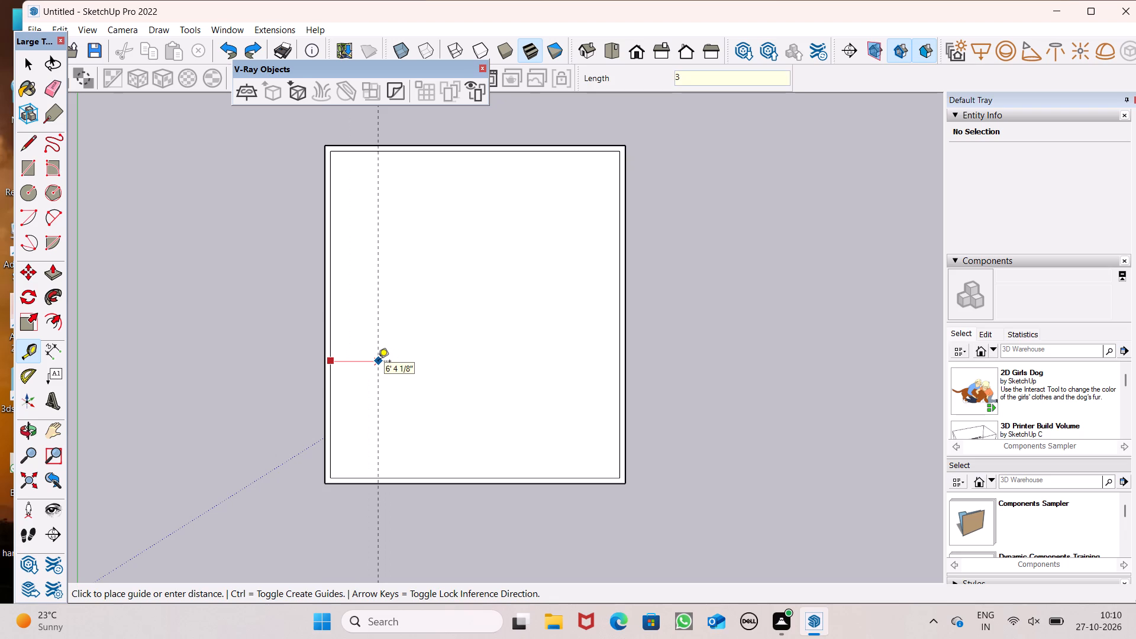
key(BackSpace)
text(4')
key(Return)
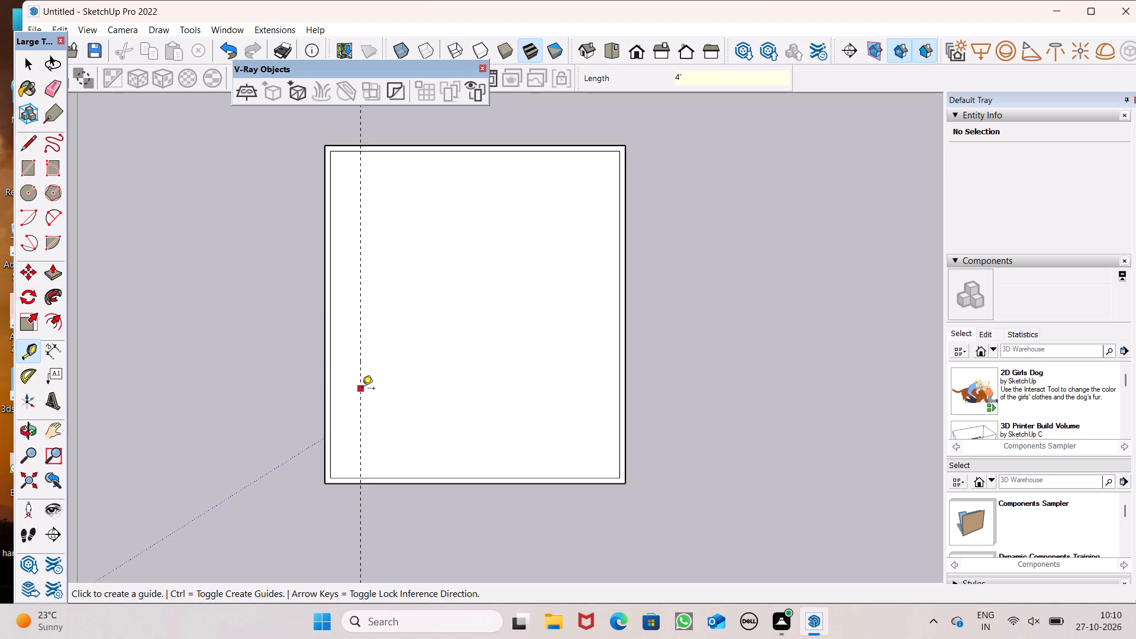
click(360, 395)
text(6")
key(Return)
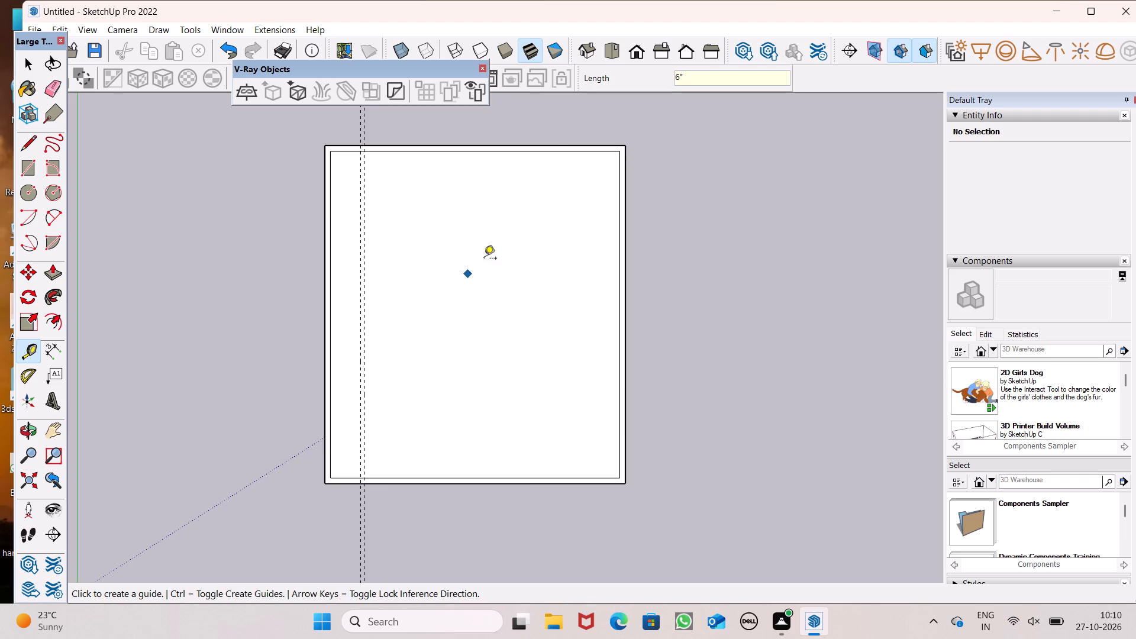
Place a guide 4' inside the slab's back inner offset edge and a second guide 6" further in.
scroll(560, 82, up, 2)
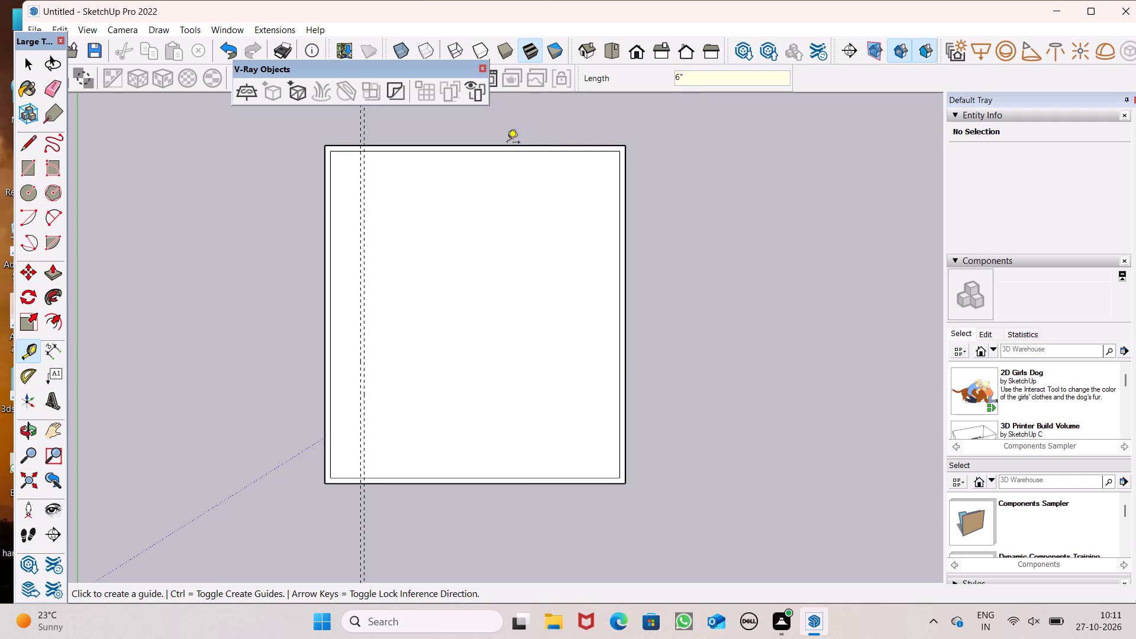
click(499, 149)
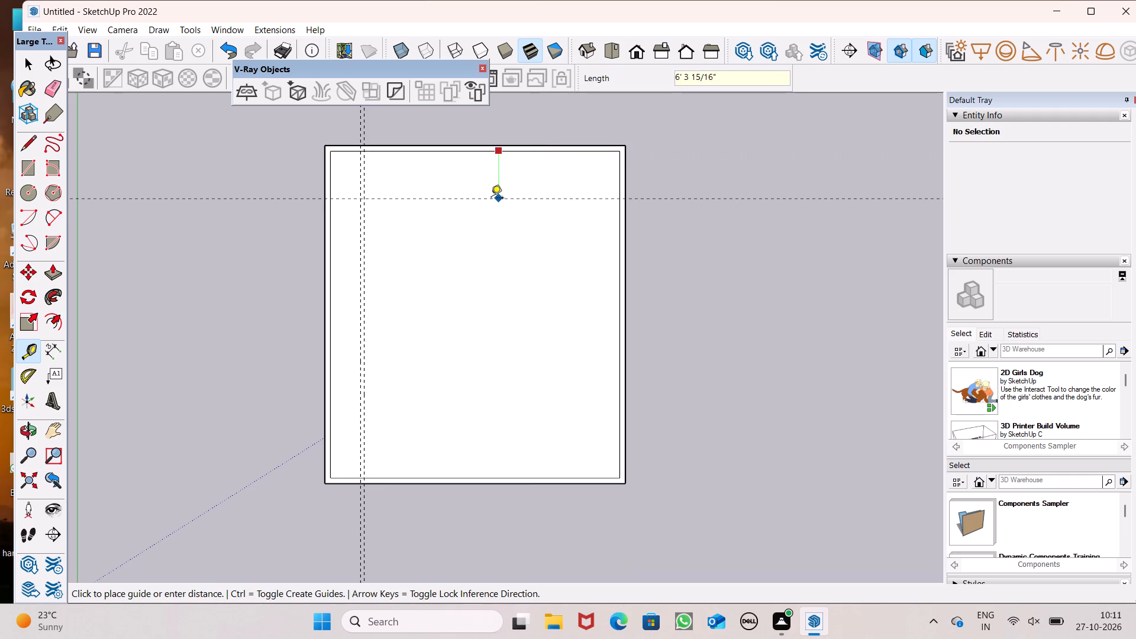
text(4')
key(Return)
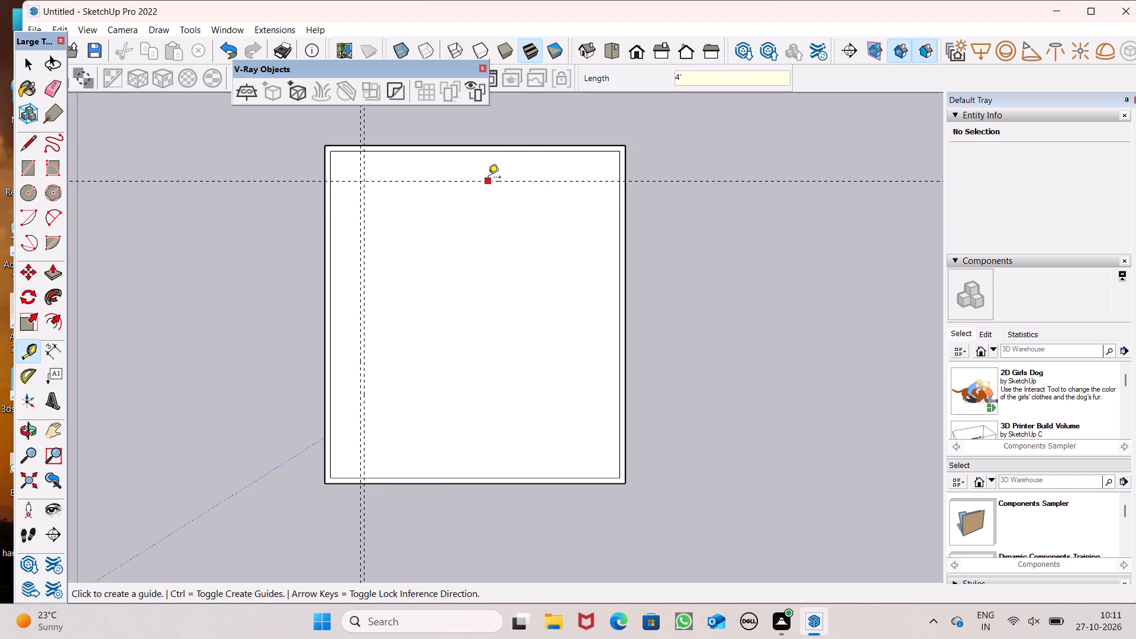
click(488, 177)
key(b)
key(space)
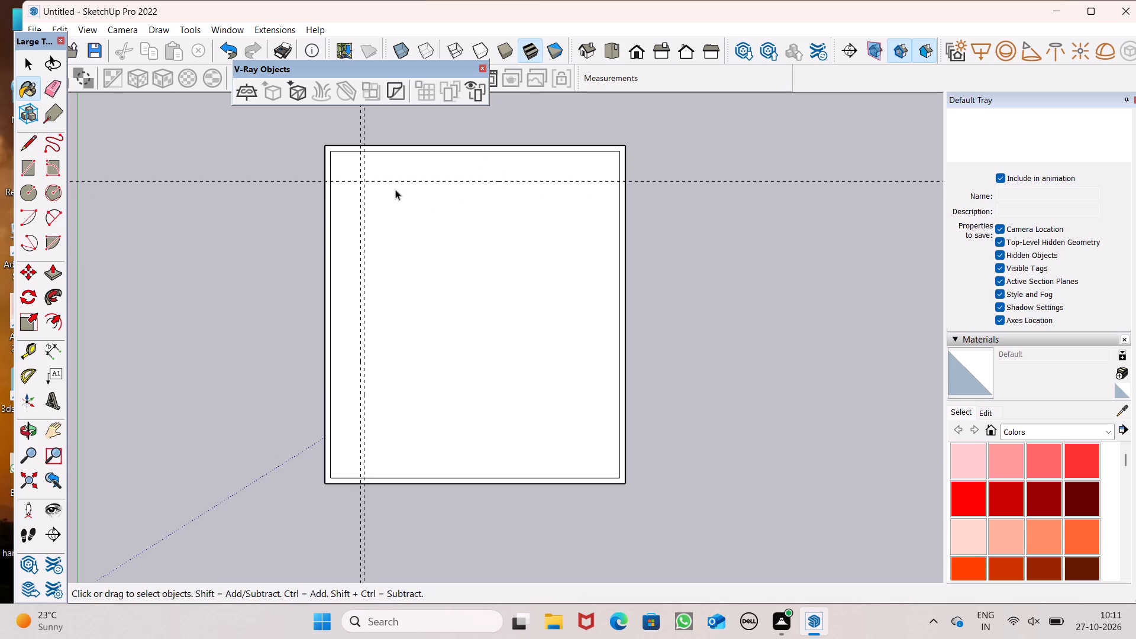
click(37, 347)
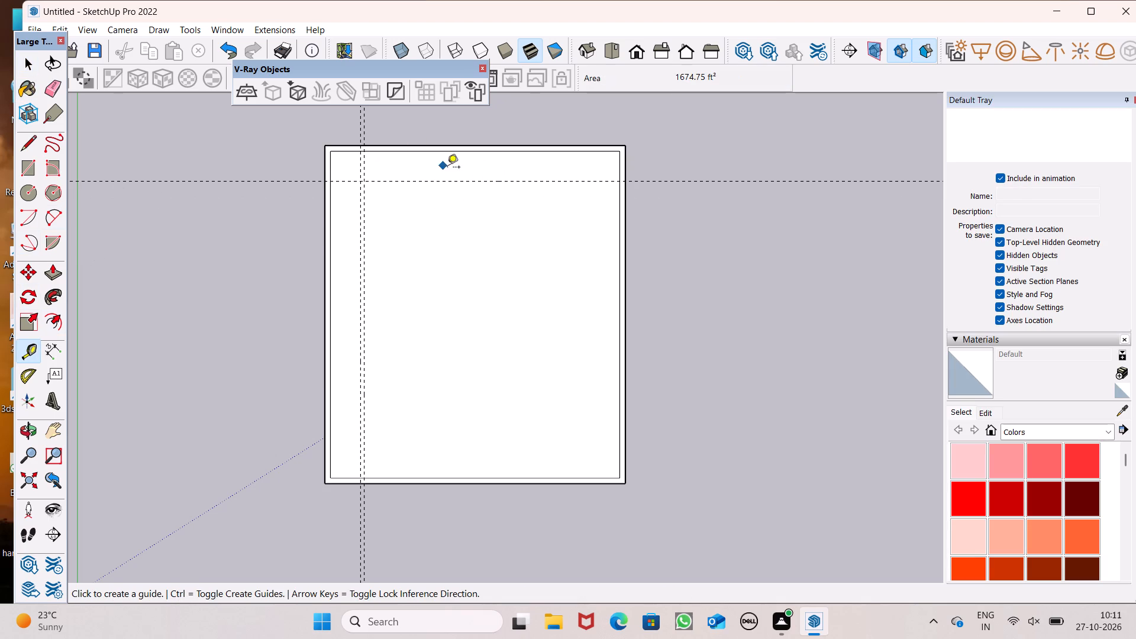
click(451, 183)
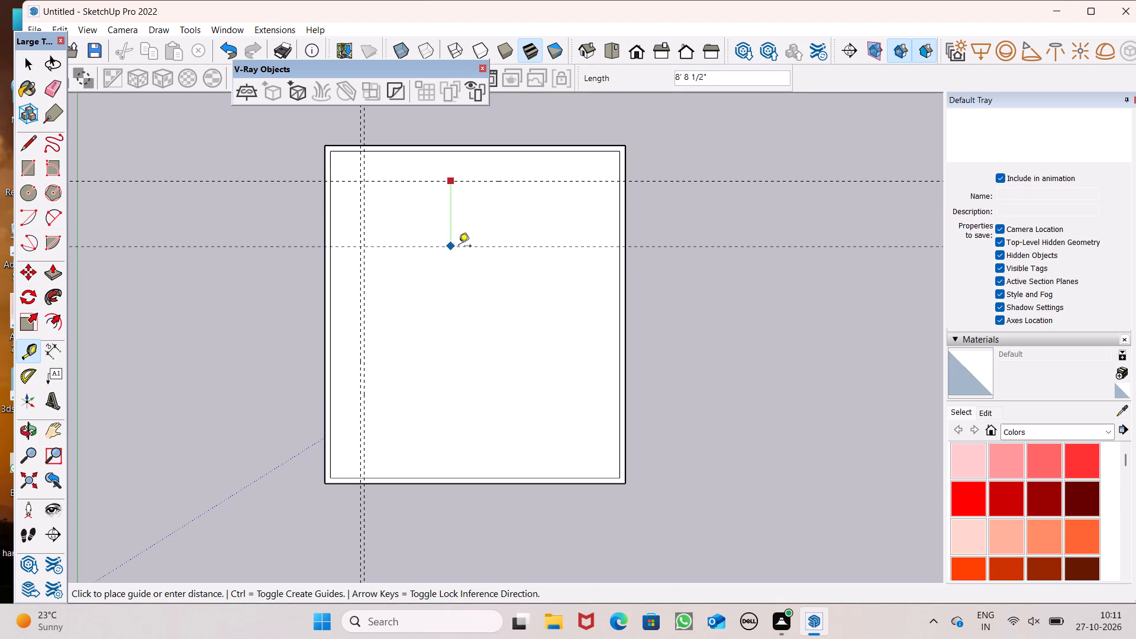
text(6")
key(Return)
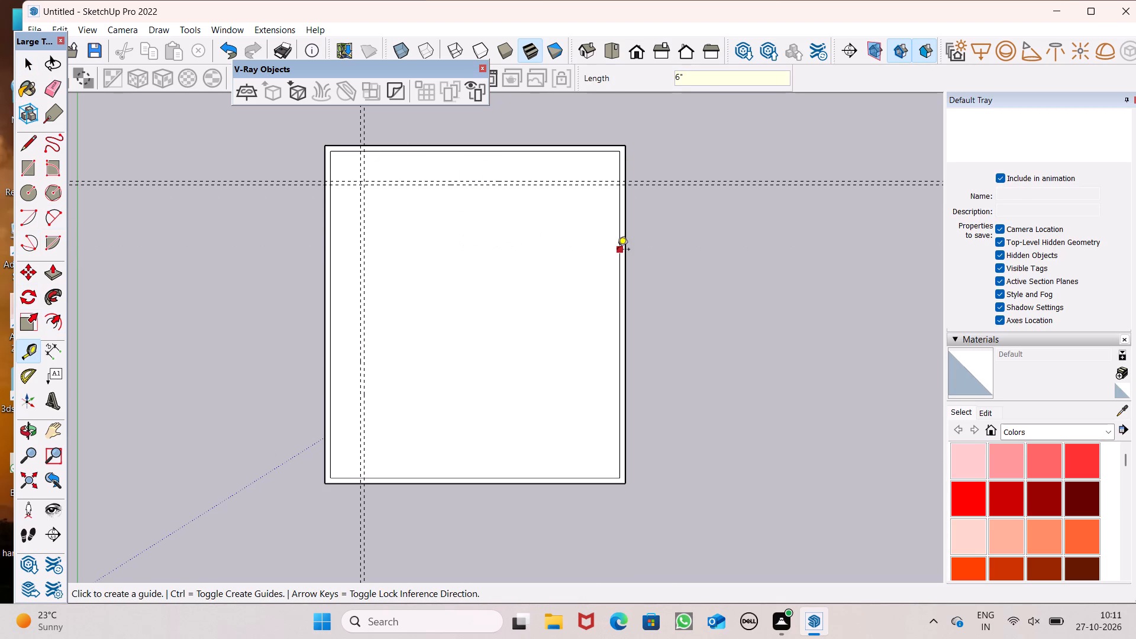
Place a guide 4' inside the slab's right inner offset edge and a second guide 6" further in.
click(618, 251)
key(4)
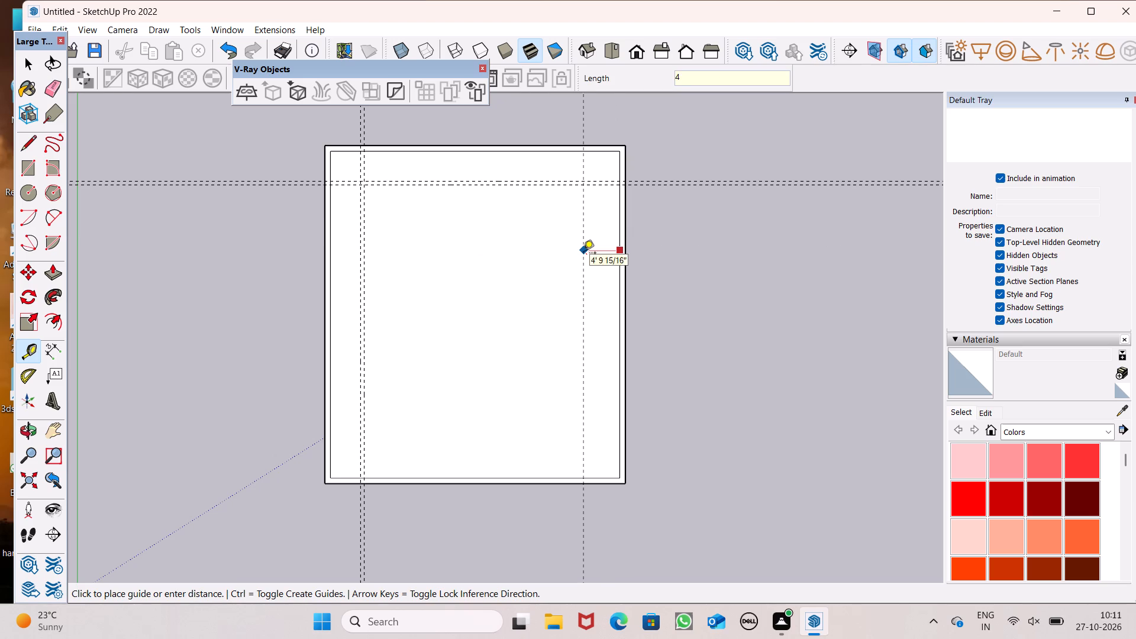
key(apostrophe)
key(Return)
click(588, 262)
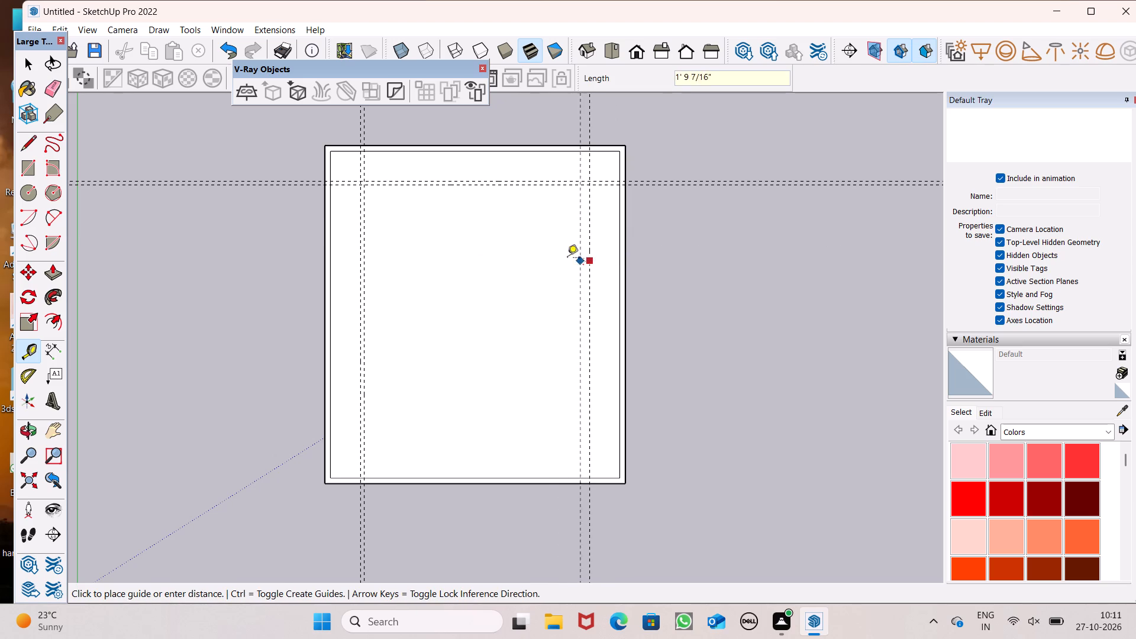
text(6")
key(Return)
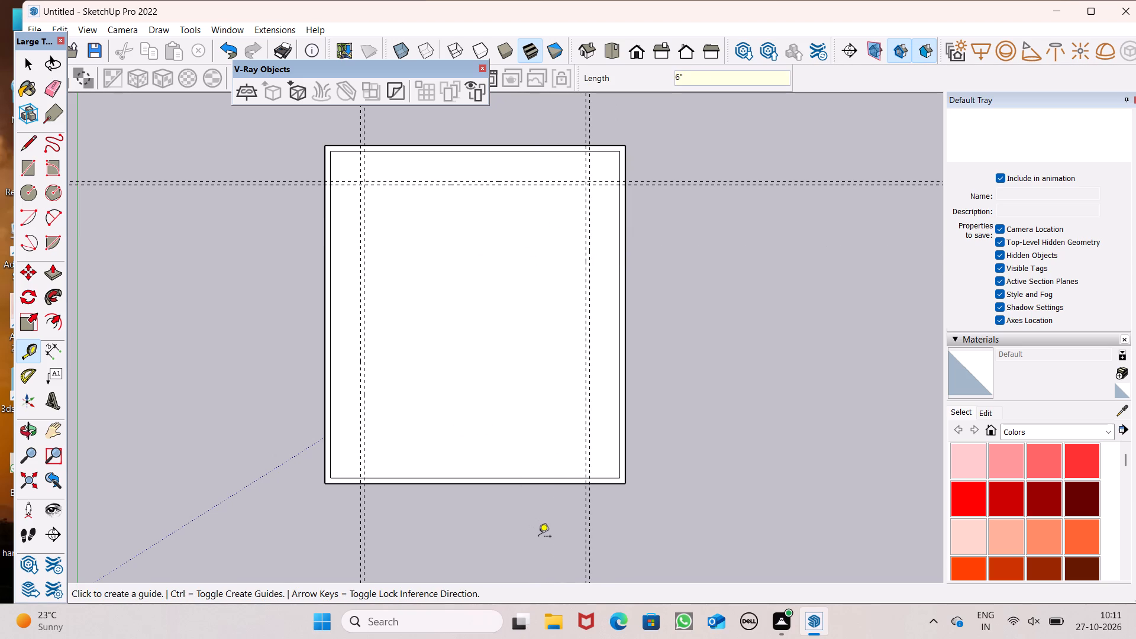
Place a guide 4' inside the slab's front inner offset edge and a second guide 6" further in.
scroll(481, 460, up, 2)
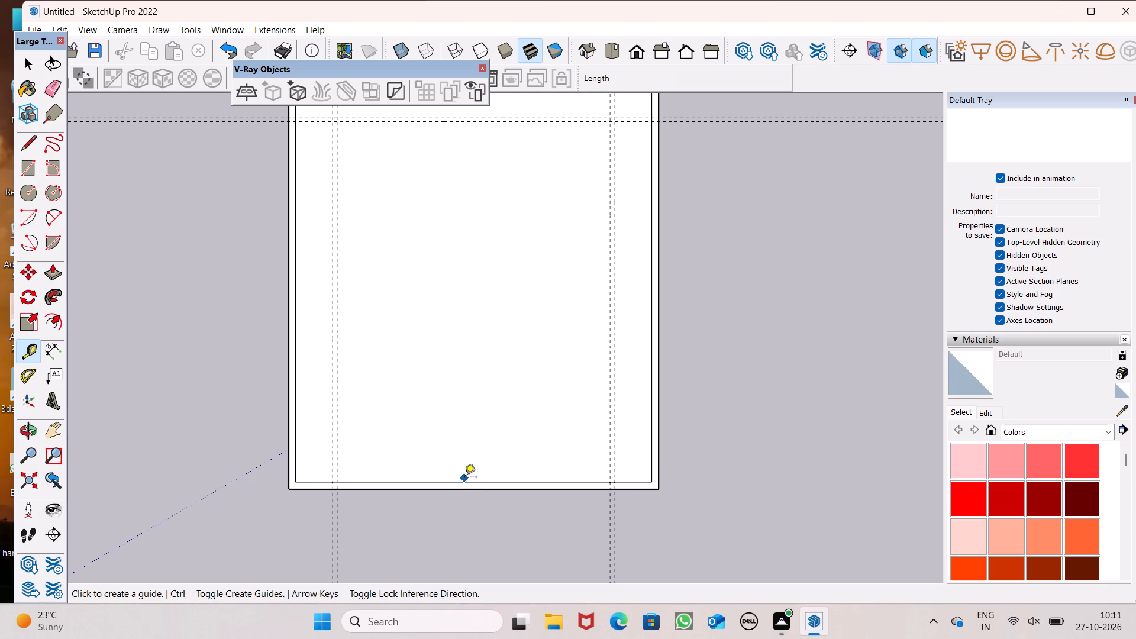
click(457, 479)
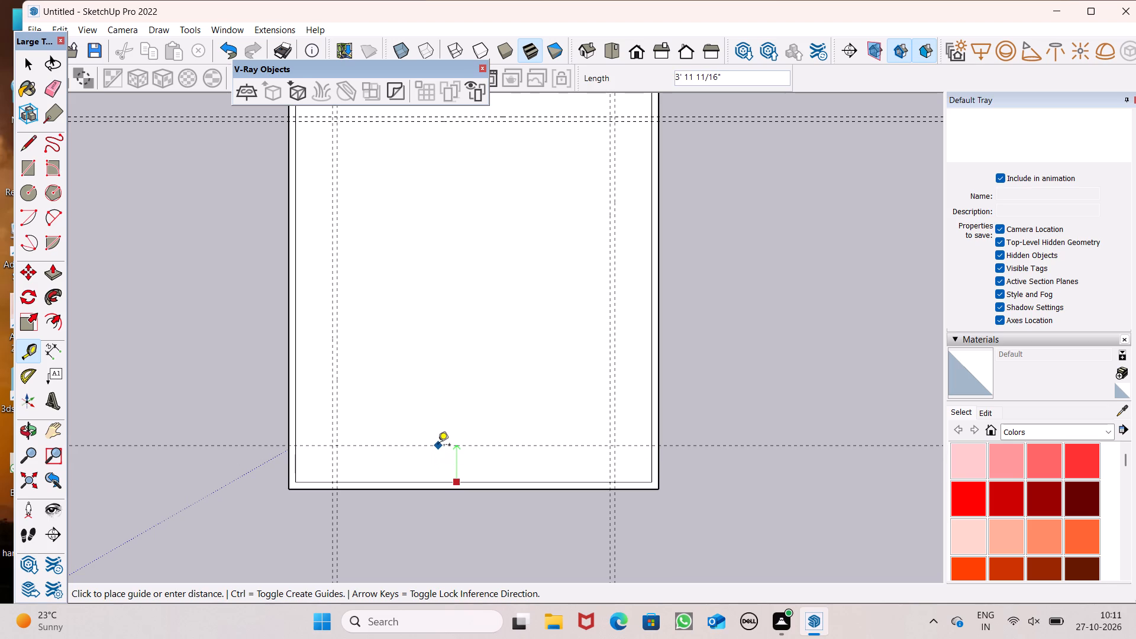
text(4')
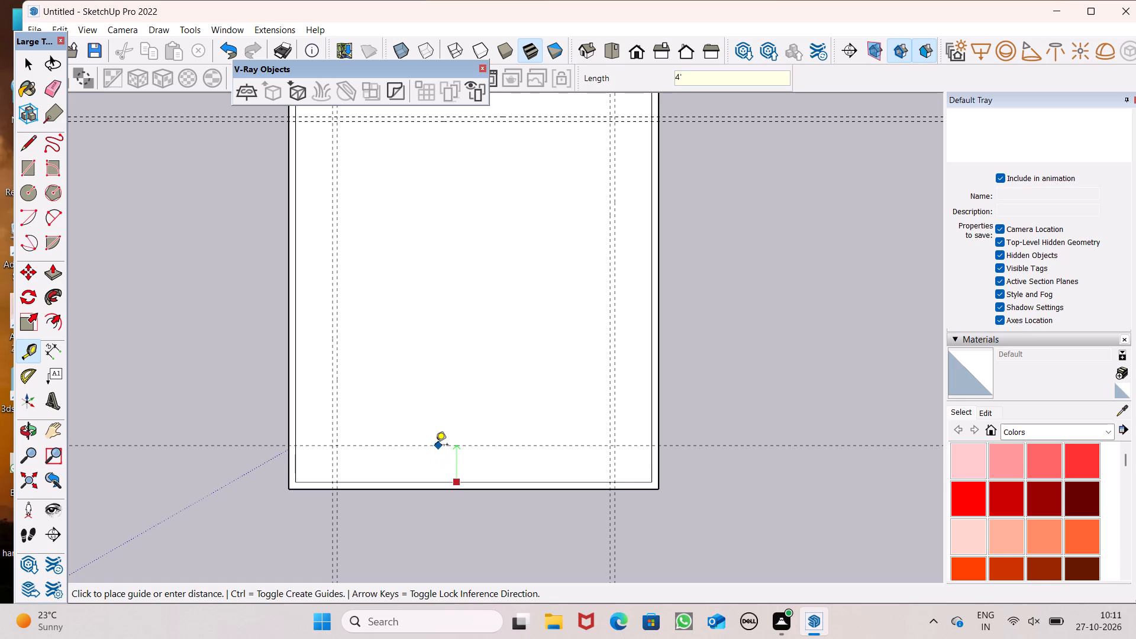
key(Return)
click(431, 446)
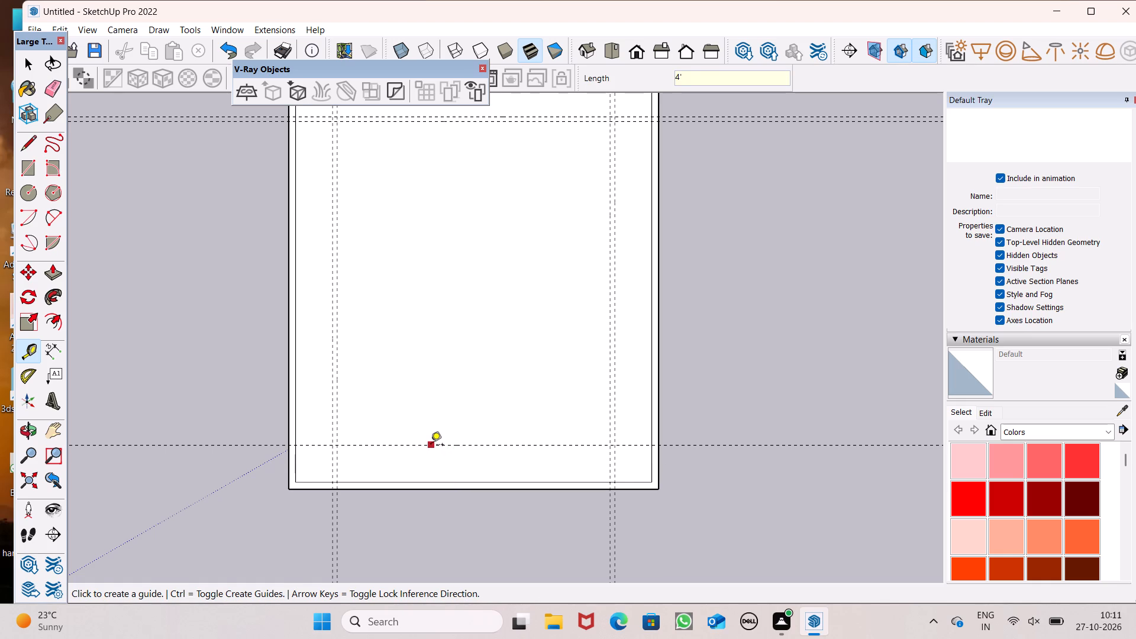
key(6)
key(shift+quotedbl)
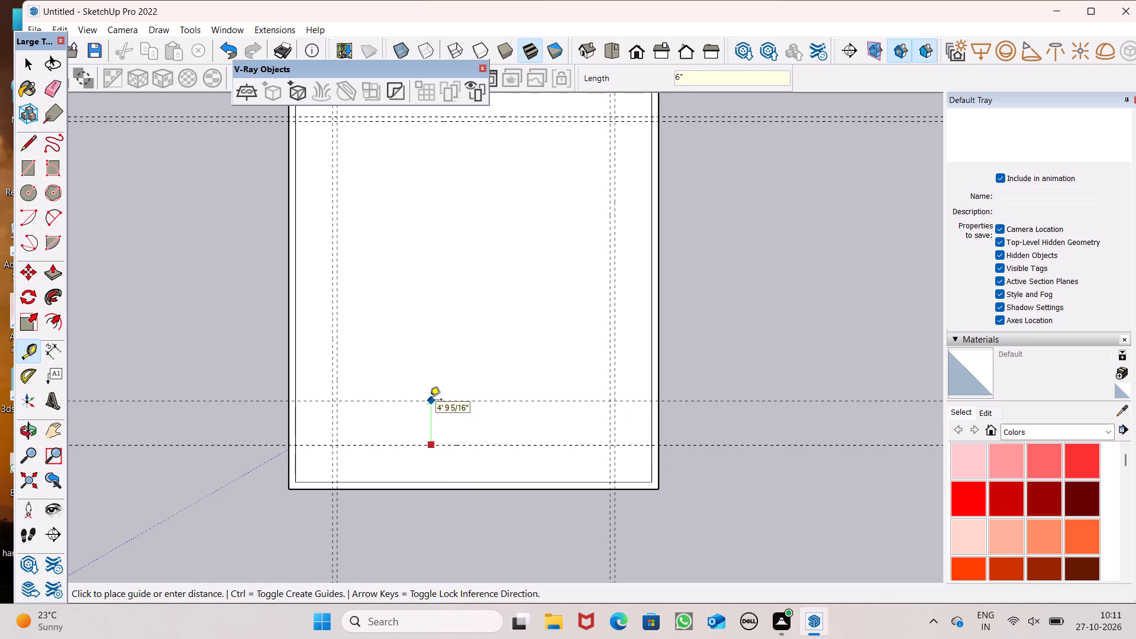
key(Return)
key(space)
scroll(350, 397, down, 4)
scroll(327, 288, up, 2)
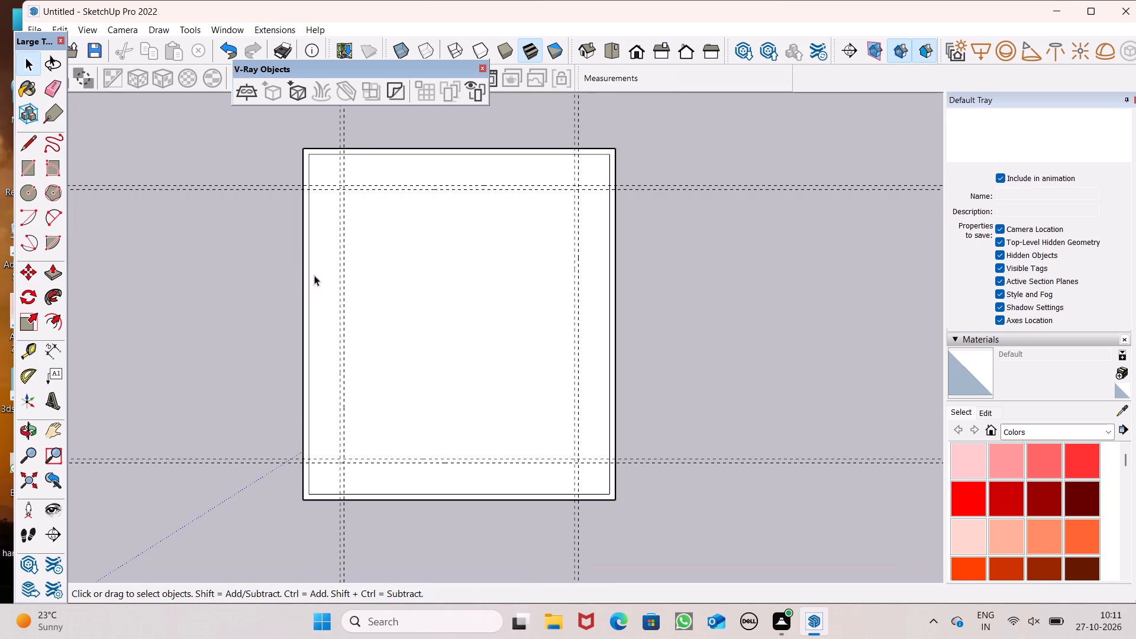
Draw a rectangle about 31' by 6" between the two back guides, spanning from the outer left guide to the outer right guide.
click(34, 168)
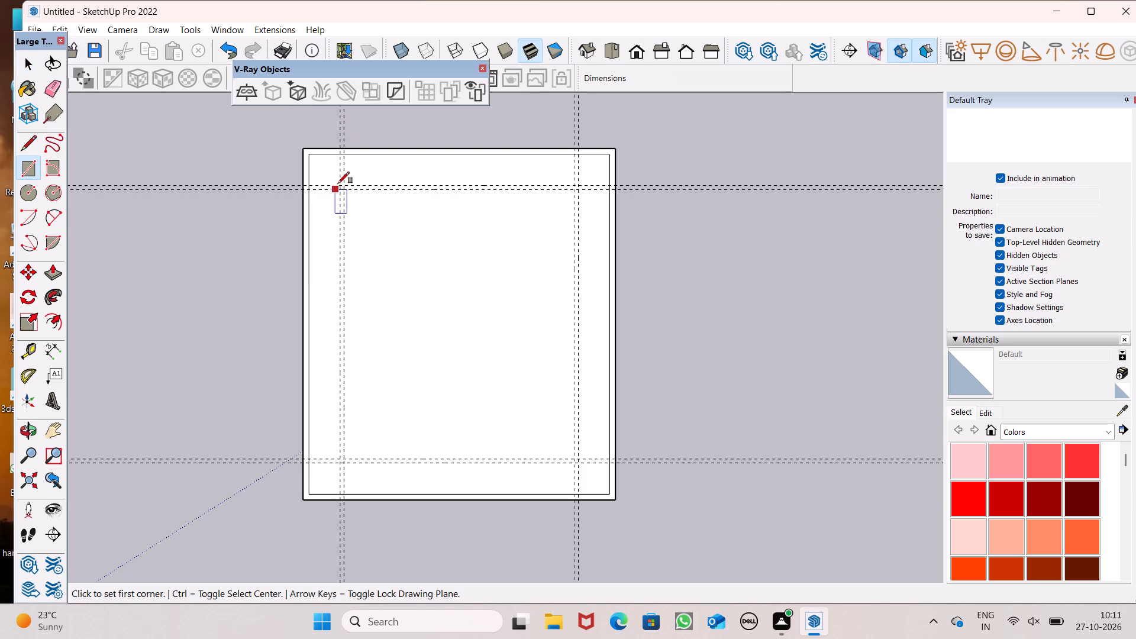
click(338, 183)
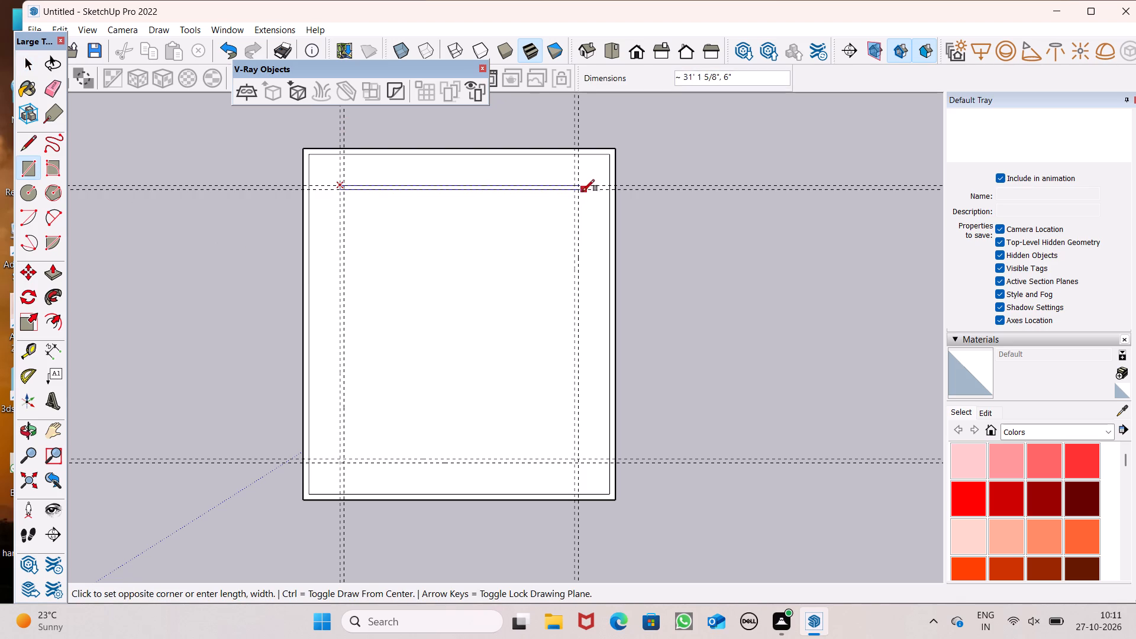
click(582, 191)
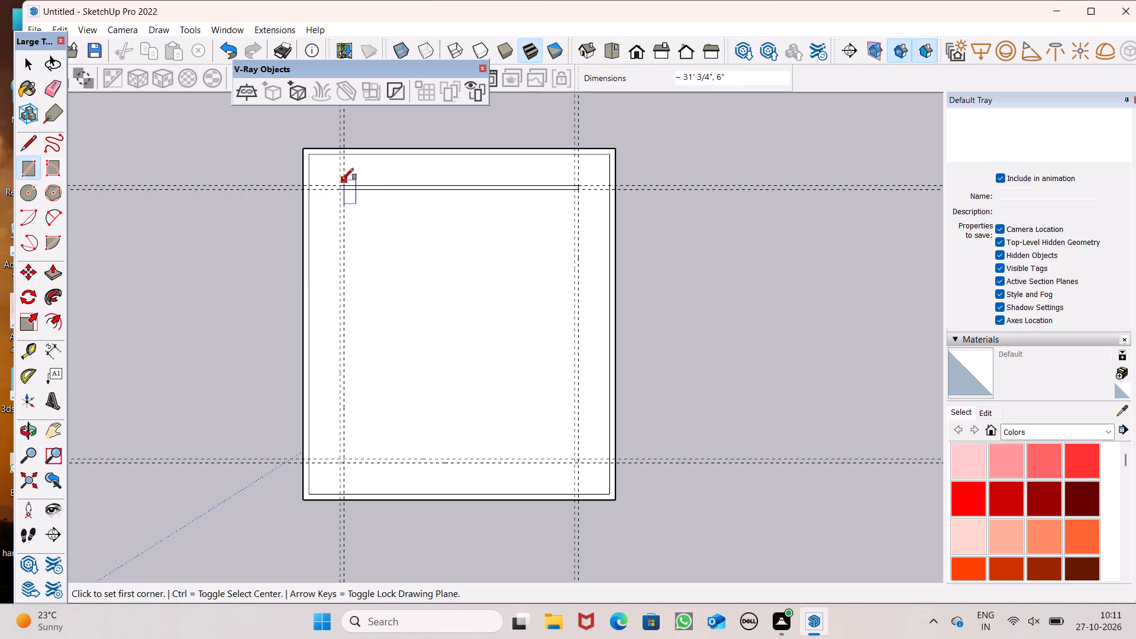
Draw a 35' 6" by 6" rectangle between the two left guides, from the outer back guide to the outer front guide.
click(339, 182)
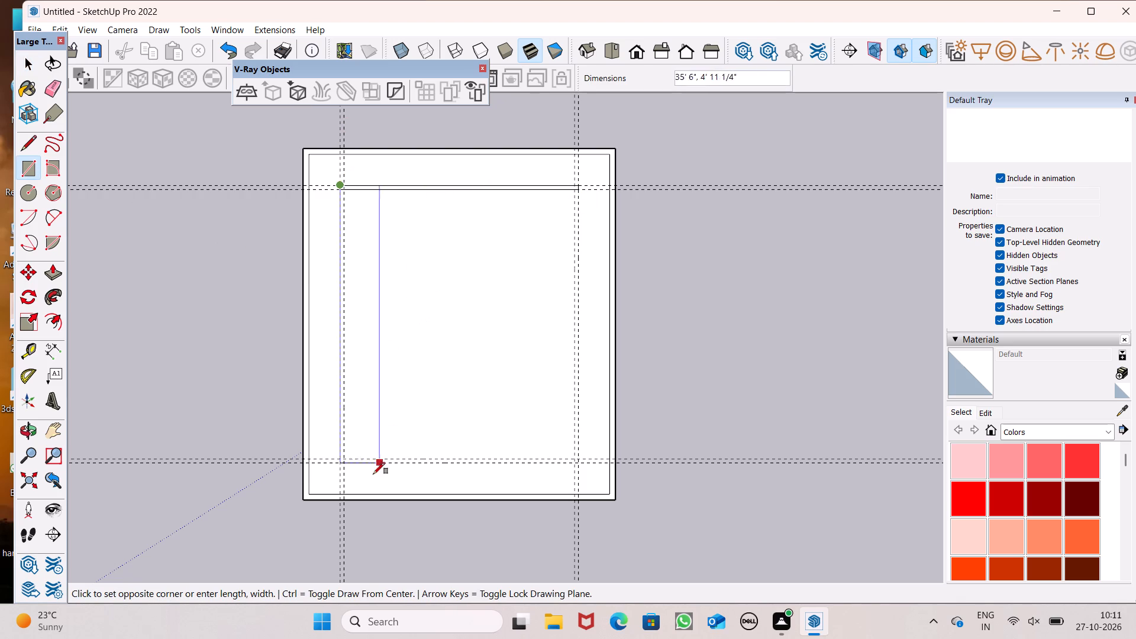
click(346, 465)
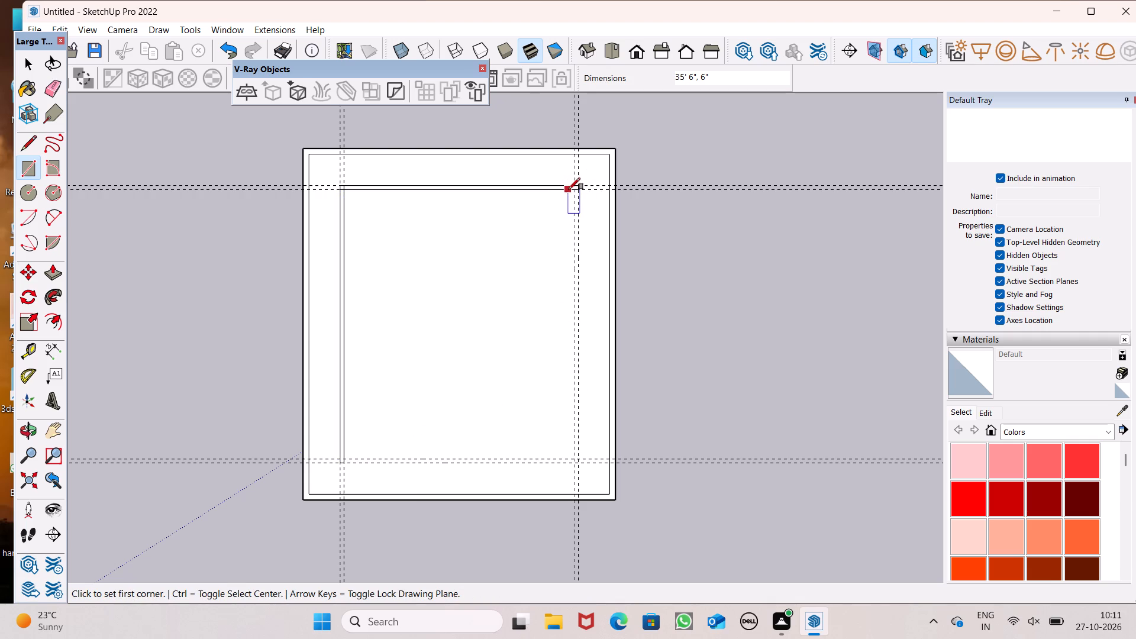
Draw a rectangle 35' 6" long between the two right guides, from the outer back guide to the outer front guide.
scroll(569, 191, up, 15)
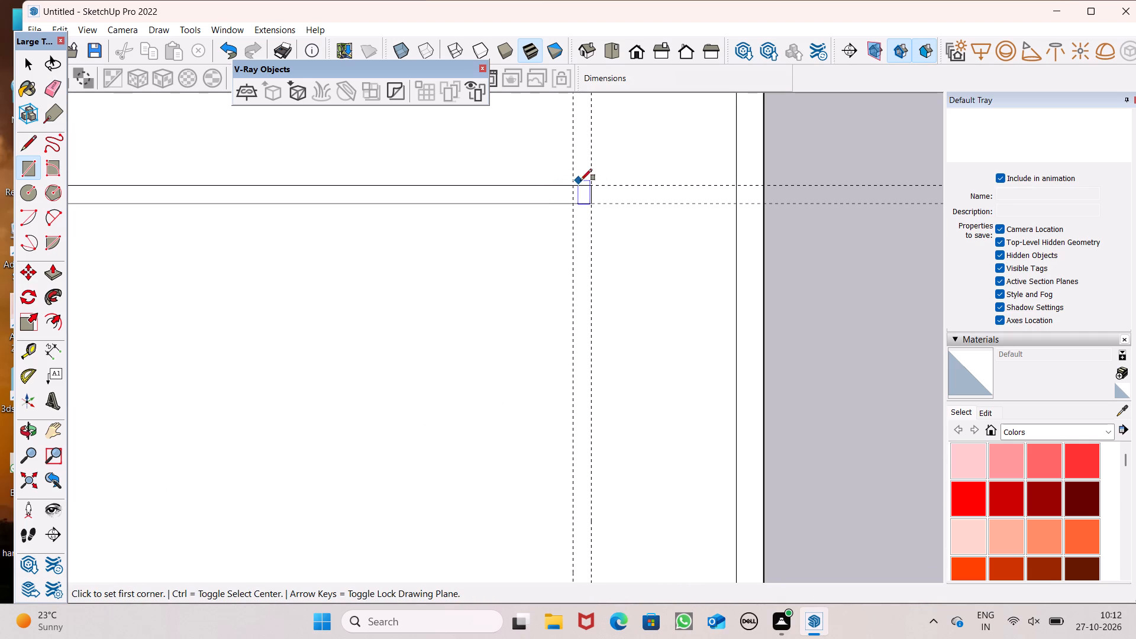
click(575, 182)
scroll(630, 198, down, 8)
scroll(615, 147, down, 7)
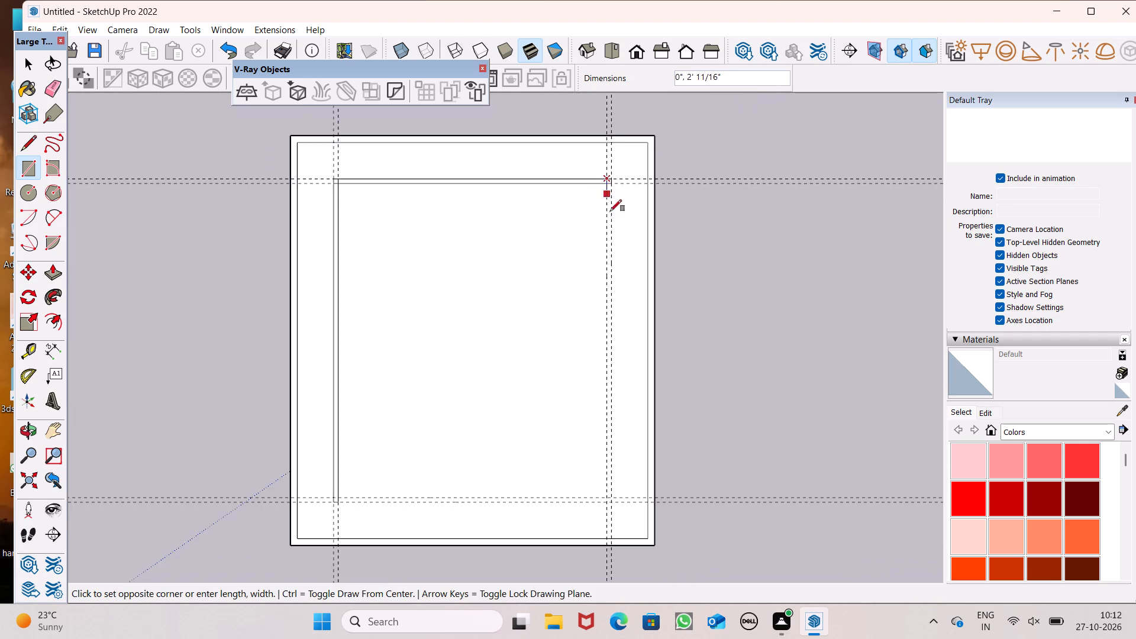
scroll(618, 266, down, 3)
scroll(625, 445, up, 8)
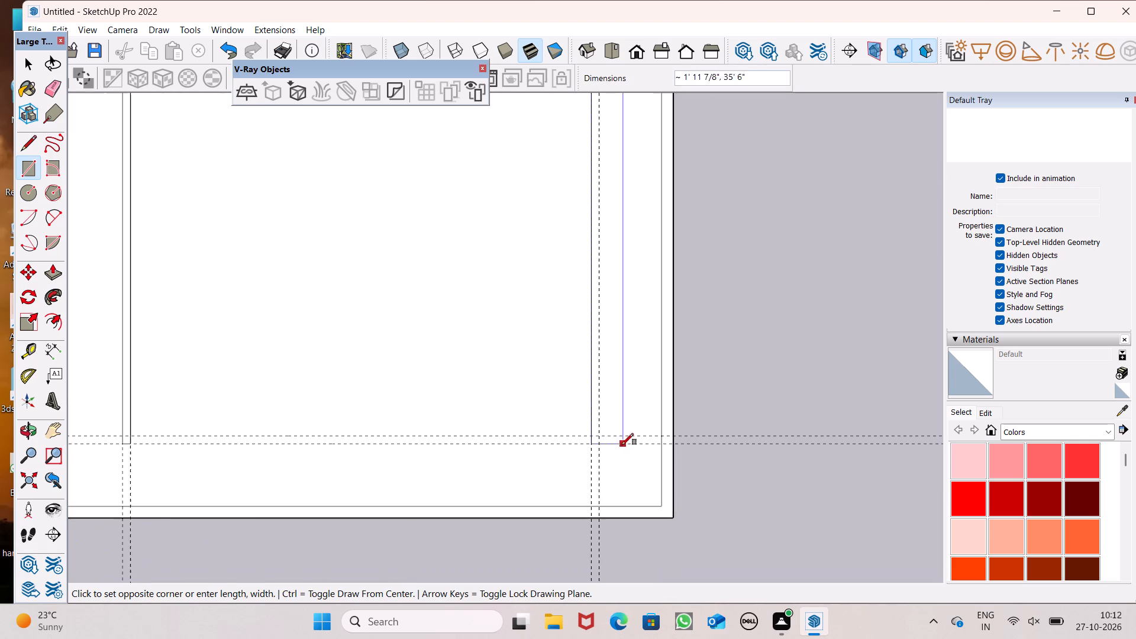
scroll(611, 435, up, 20)
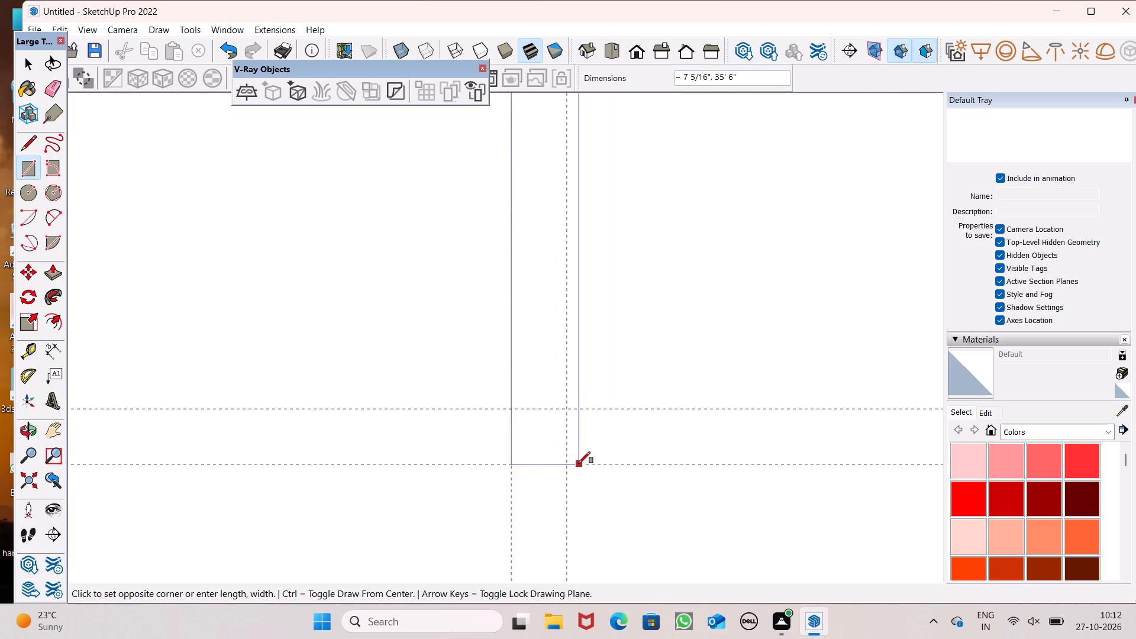
scroll(579, 463, up, 2)
click(559, 463)
Erase all the back, left, right and front guide lines crossing the slab, keeping the drawn strips.
scroll(648, 380, down, 13)
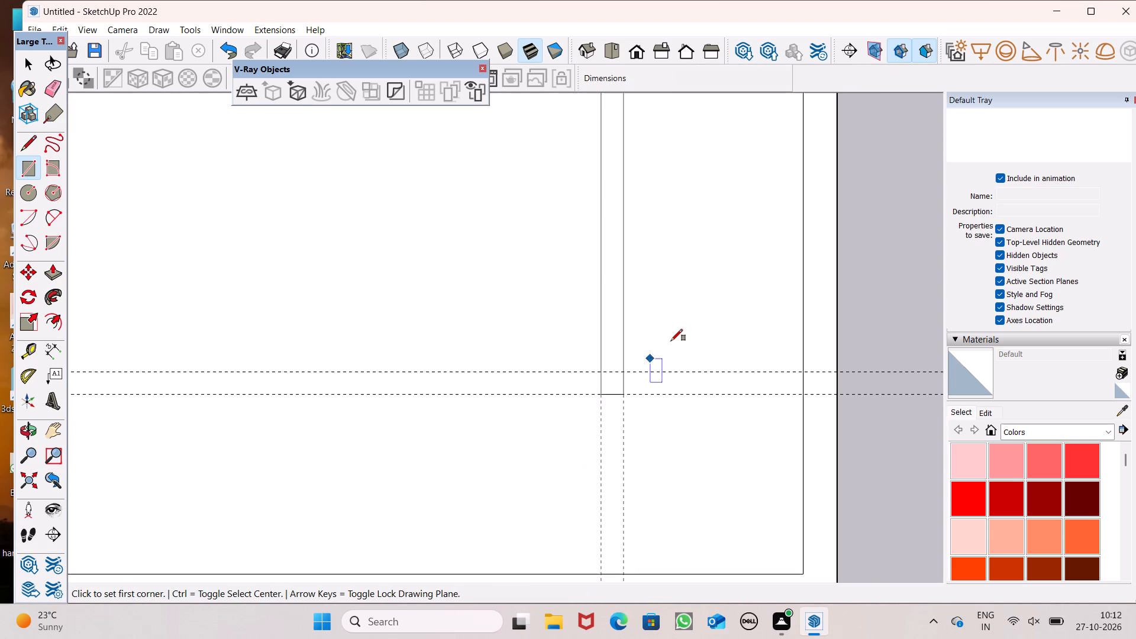
scroll(671, 341, down, 20)
scroll(671, 341, down, 4)
scroll(702, 394, down, 8)
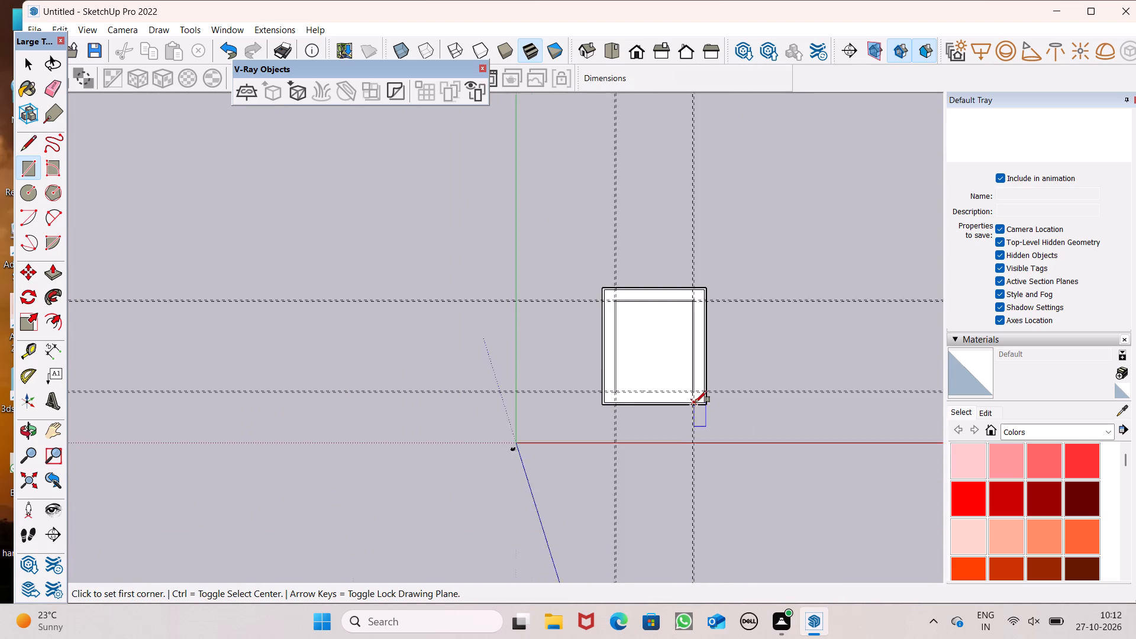
scroll(681, 403, up, 6)
scroll(685, 405, down, 2)
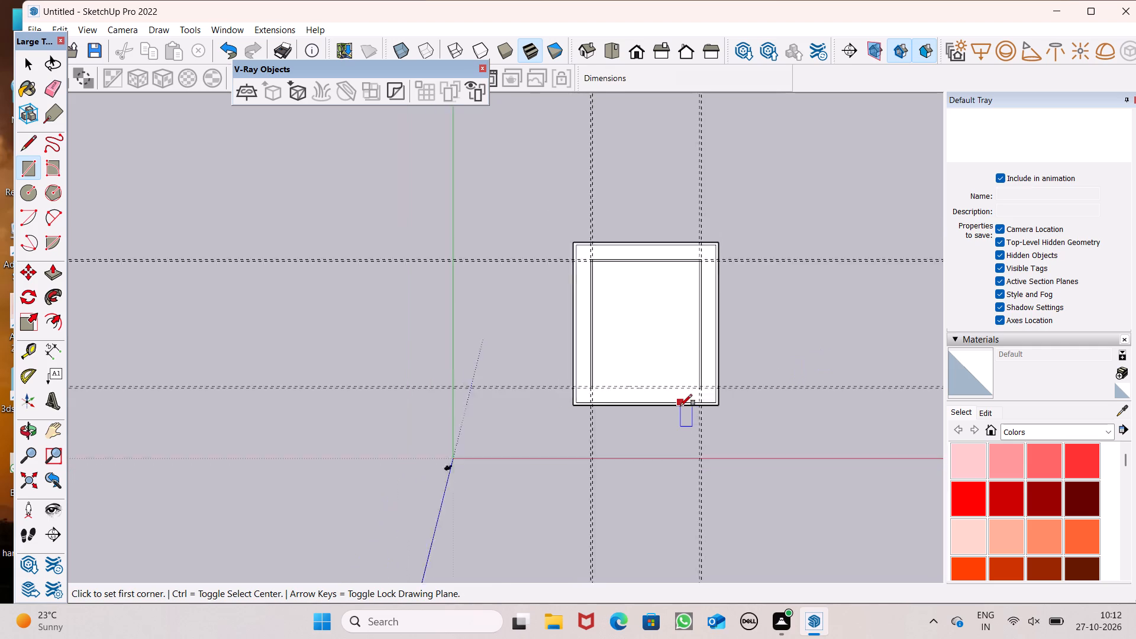
scroll(680, 406, down, 2)
scroll(682, 378, up, 3)
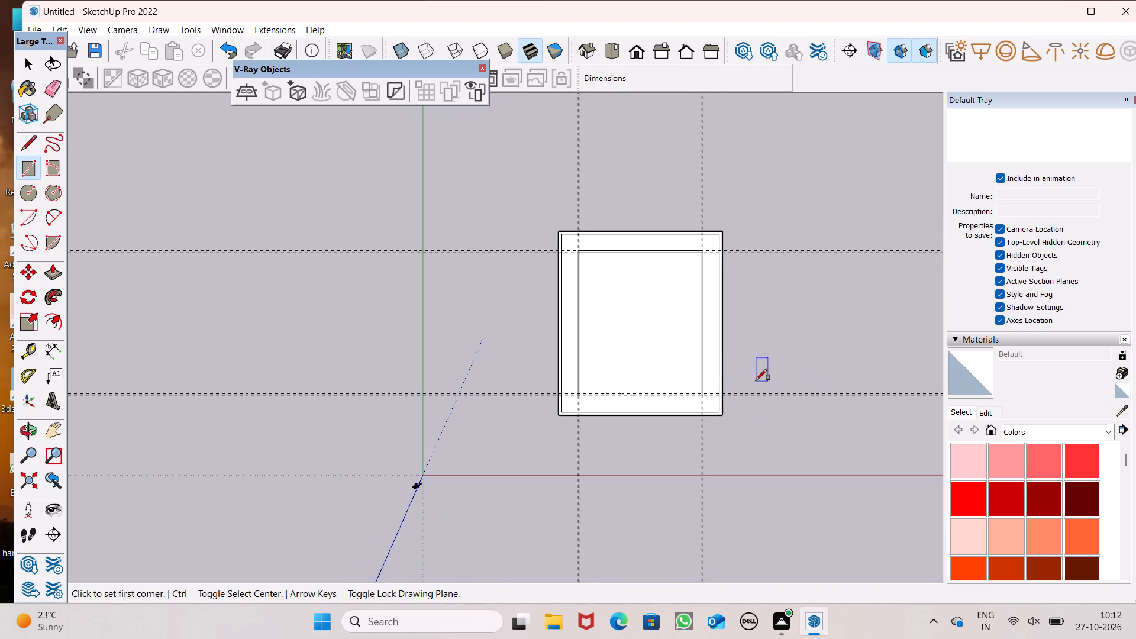
scroll(716, 348, up, 2)
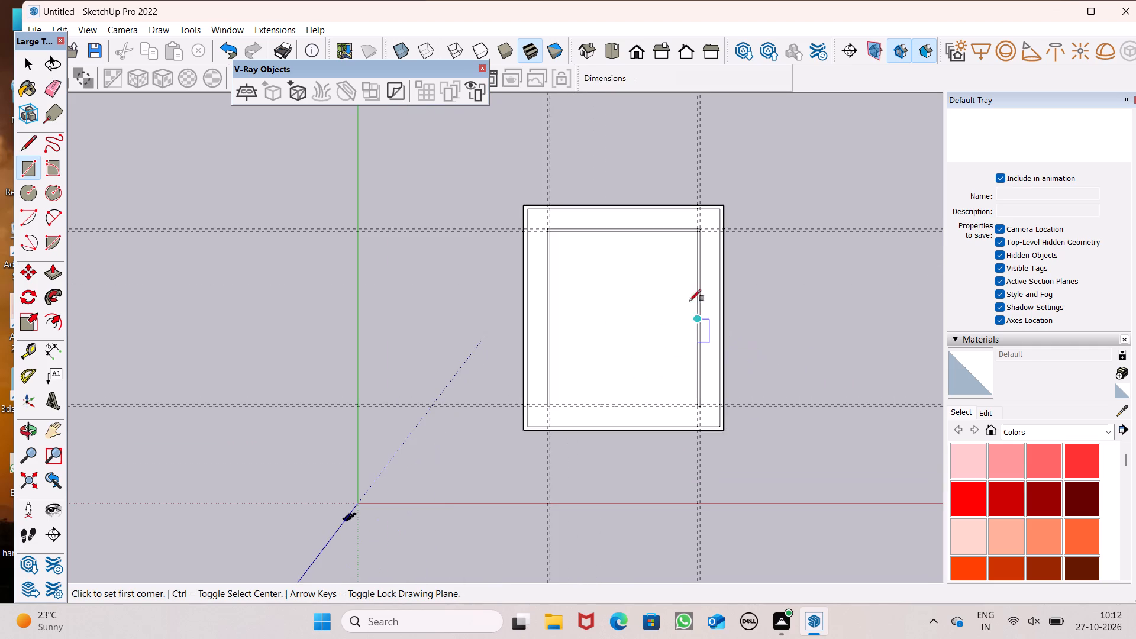
click(61, 89)
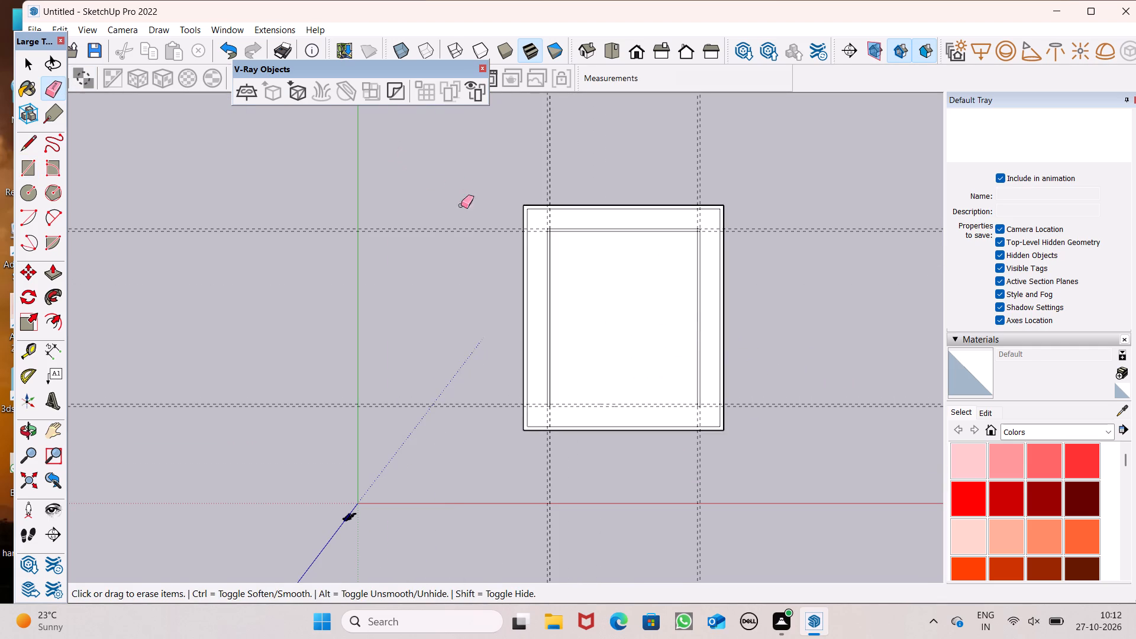
drag(464, 220, 466, 234)
drag(525, 170, 466, 161)
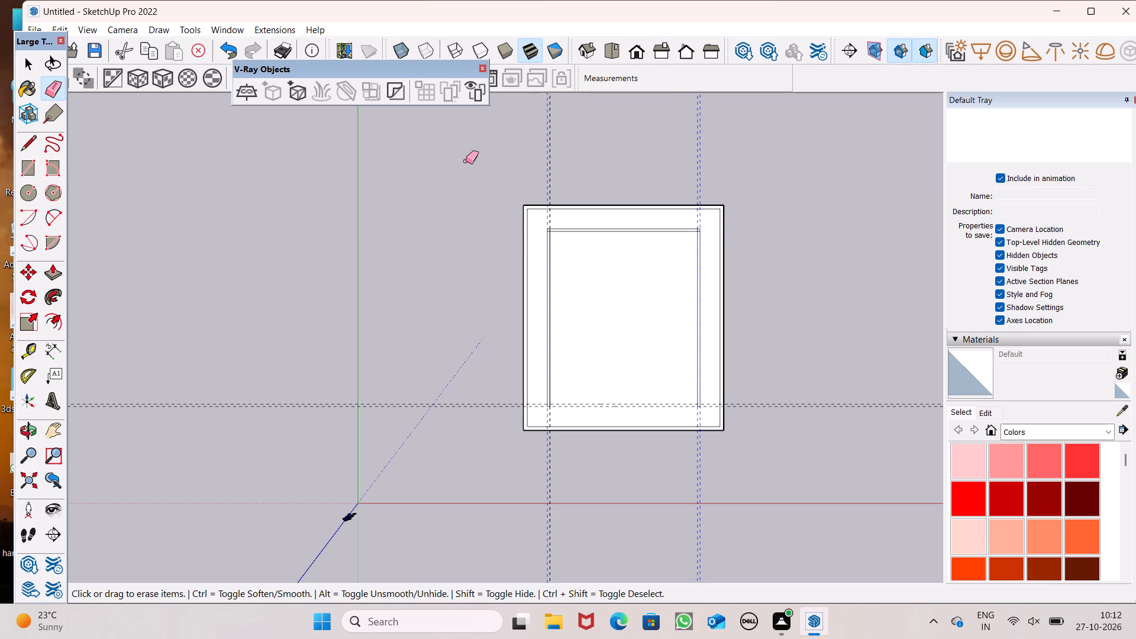
drag(466, 161, 558, 156)
drag(470, 298, 478, 392)
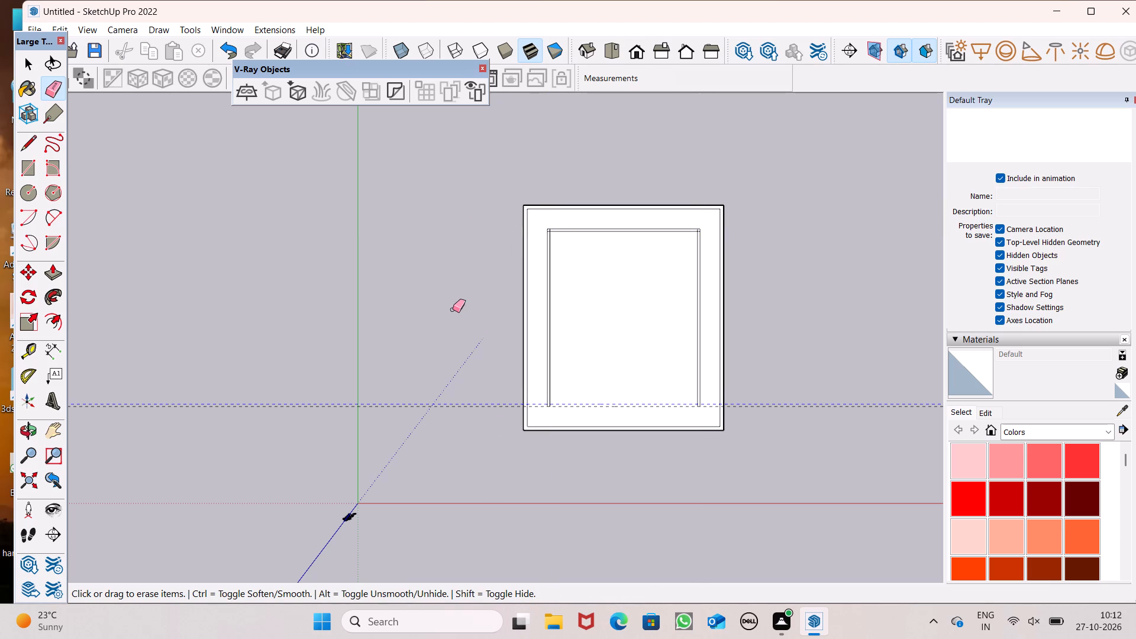
drag(456, 400, 458, 414)
scroll(482, 209, up, 1)
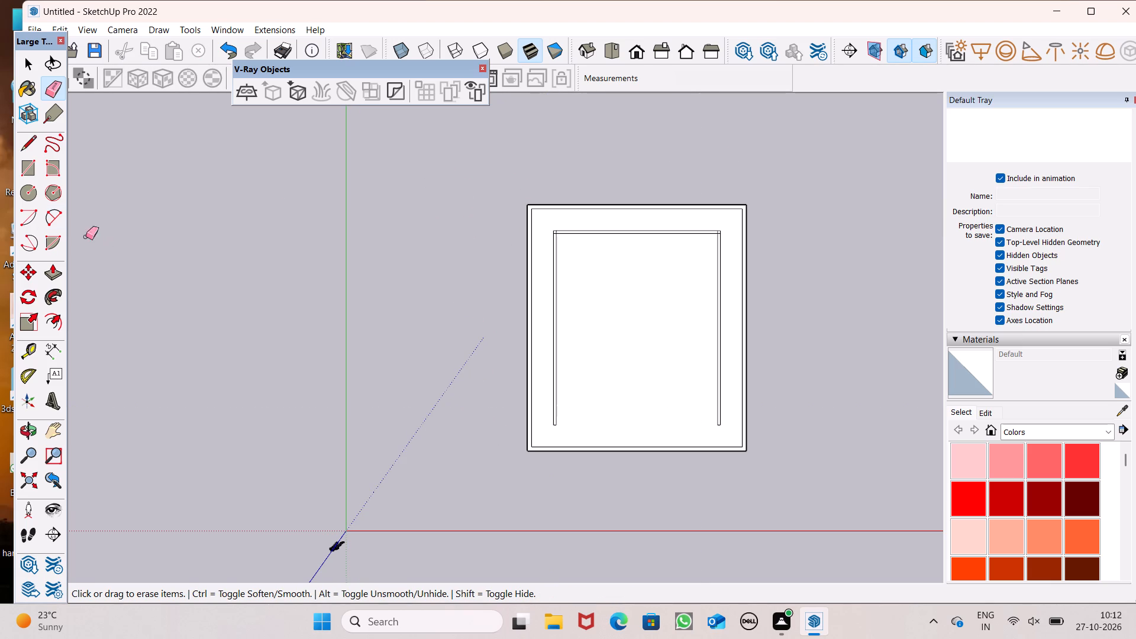
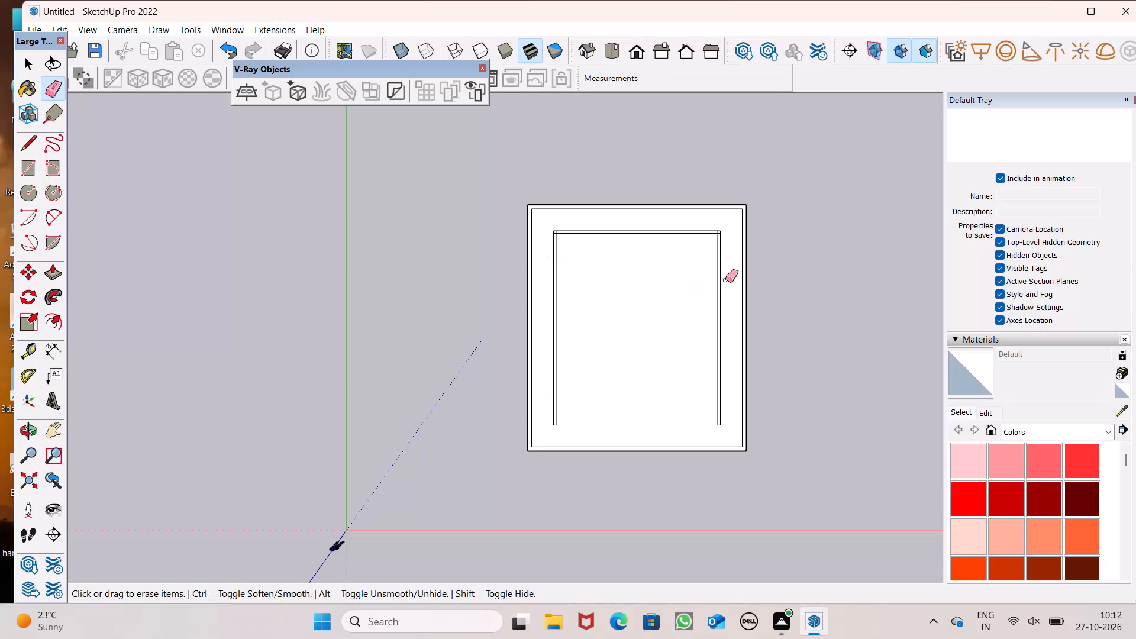
Undo the erasure of the two guide lines across the front of the slab.
scroll(725, 280, up, 2)
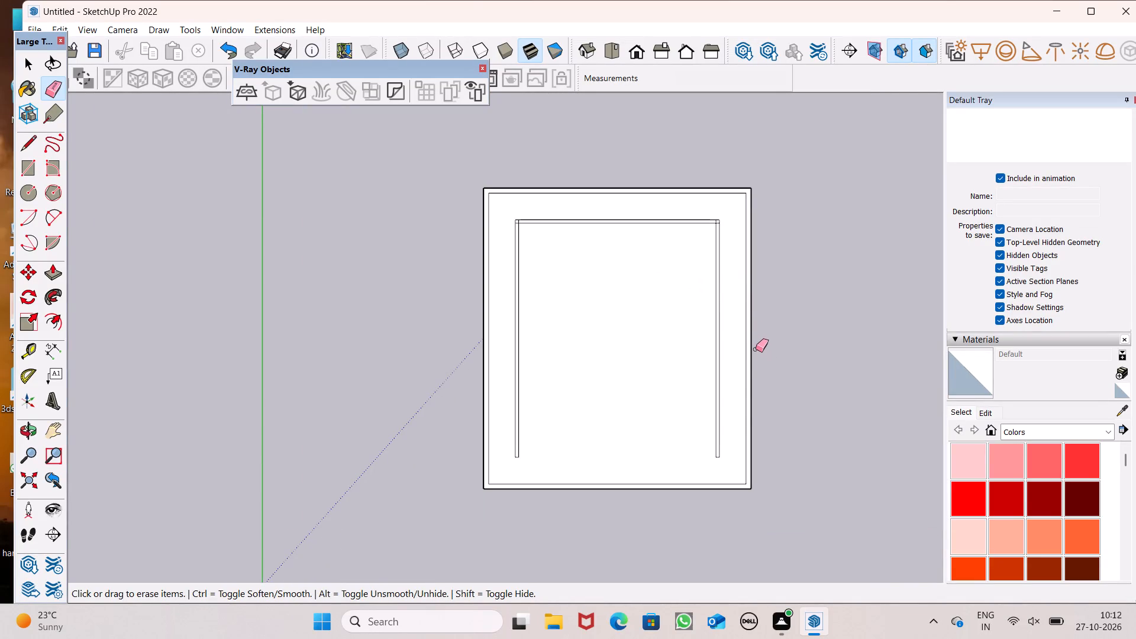
key(ctrl+z)
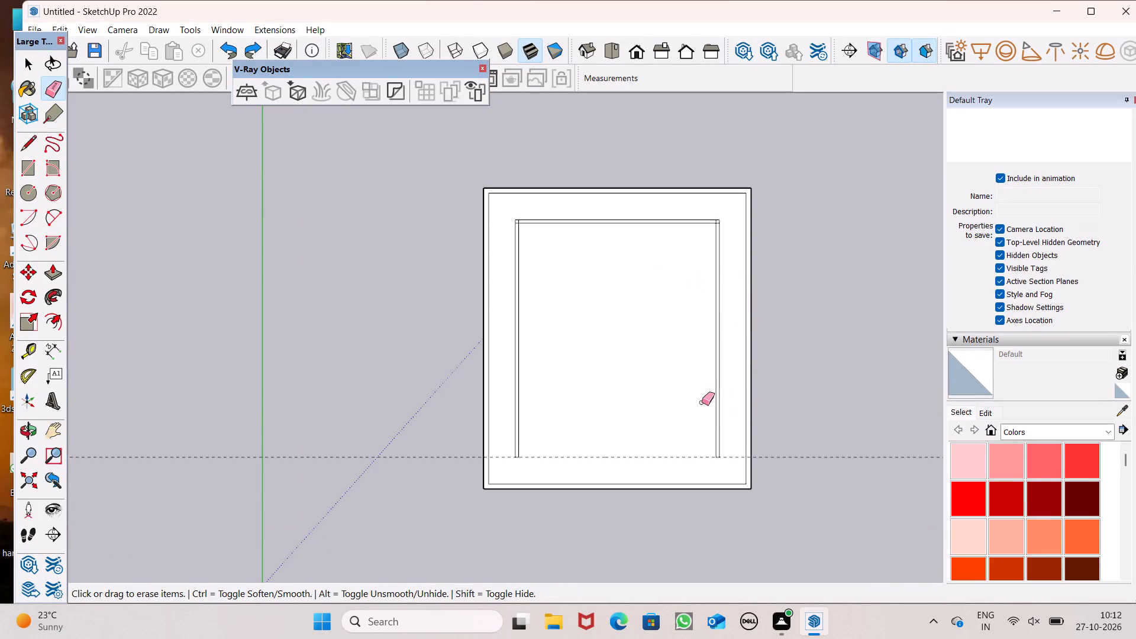
key(space)
key(ctrl+z)
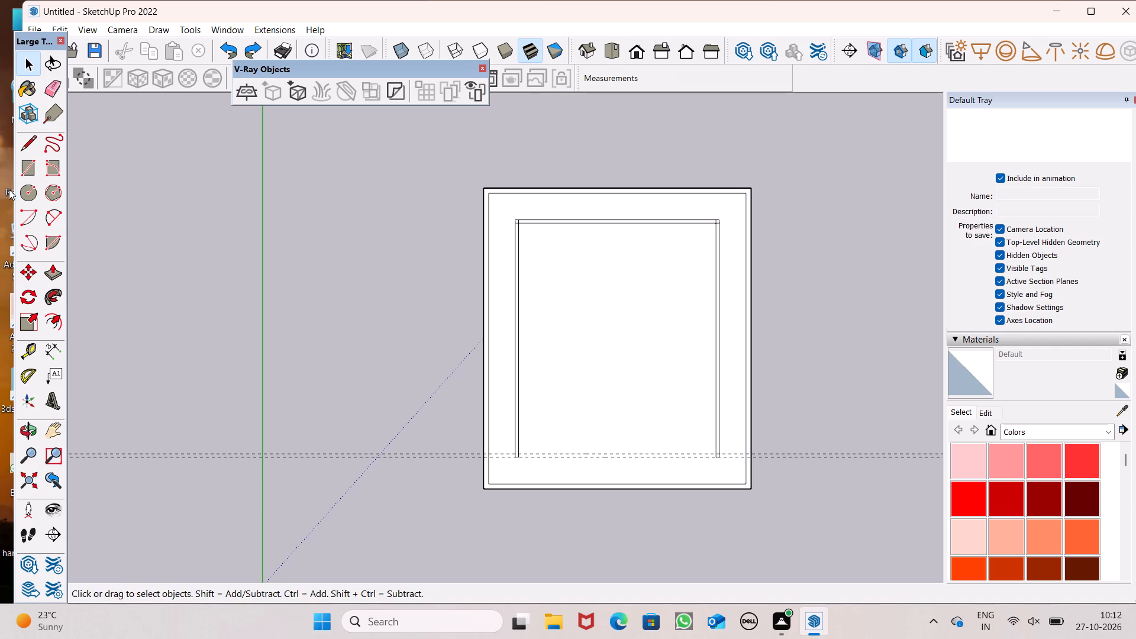
Draw a rectangle about 9' by 6" between the two front guides, starting at the right wall strip's outer front corner.
click(30, 169)
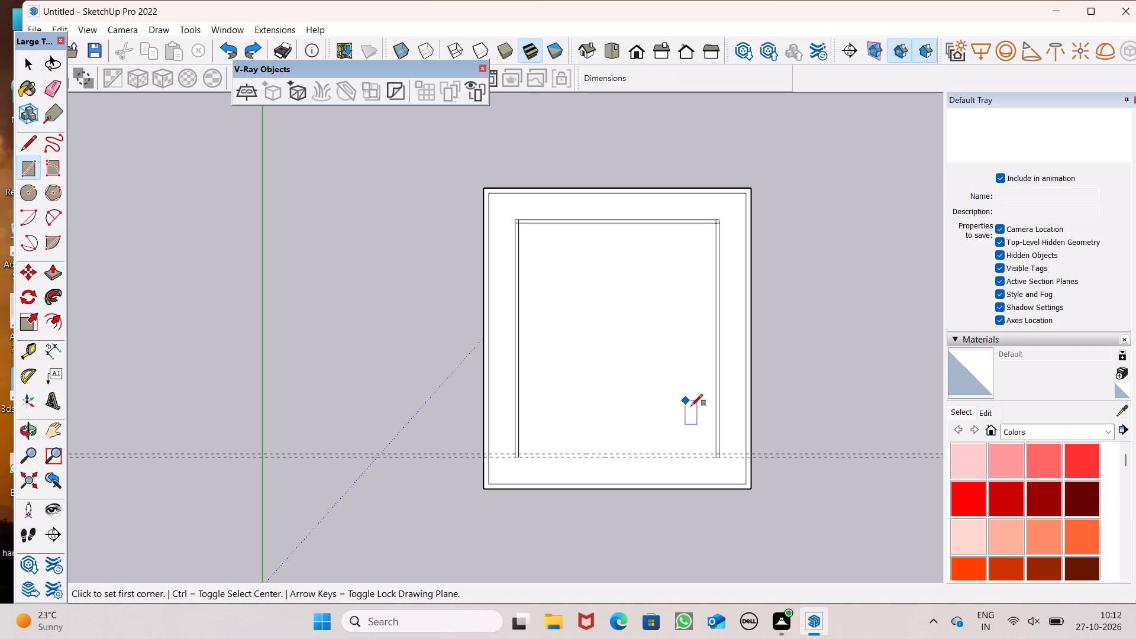
scroll(694, 411, up, 2)
scroll(733, 493, up, 15)
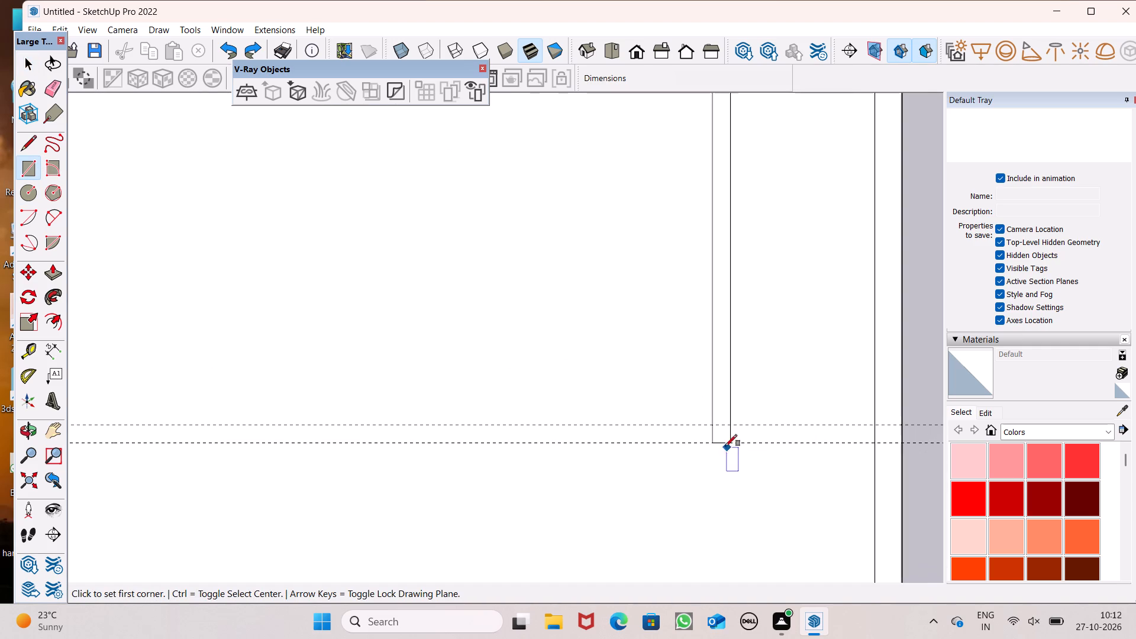
click(732, 443)
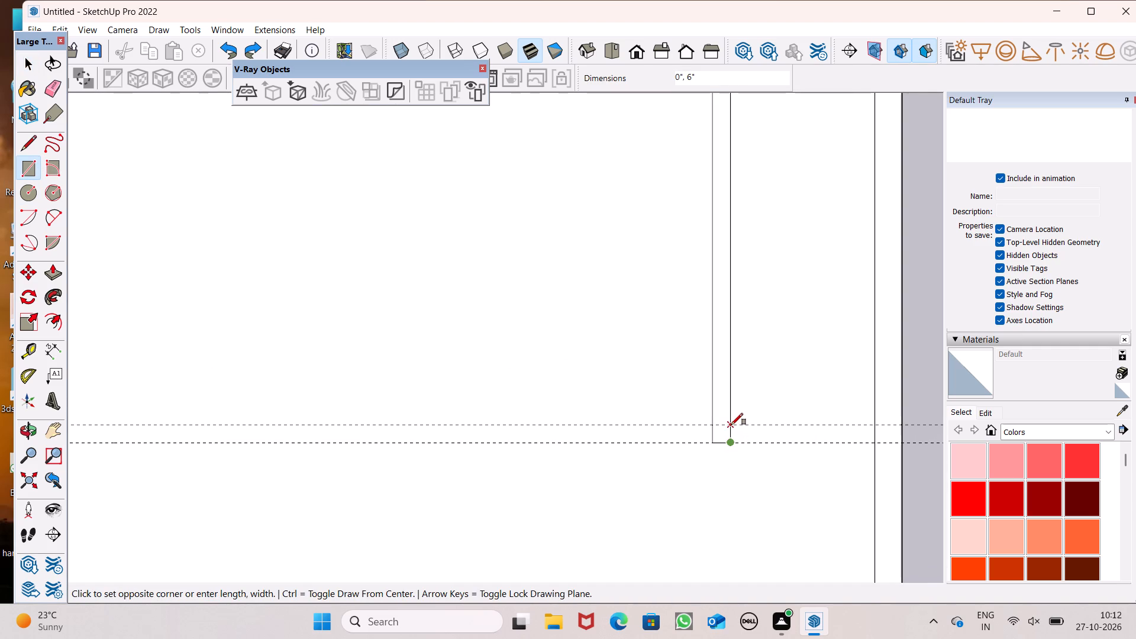
click(731, 425)
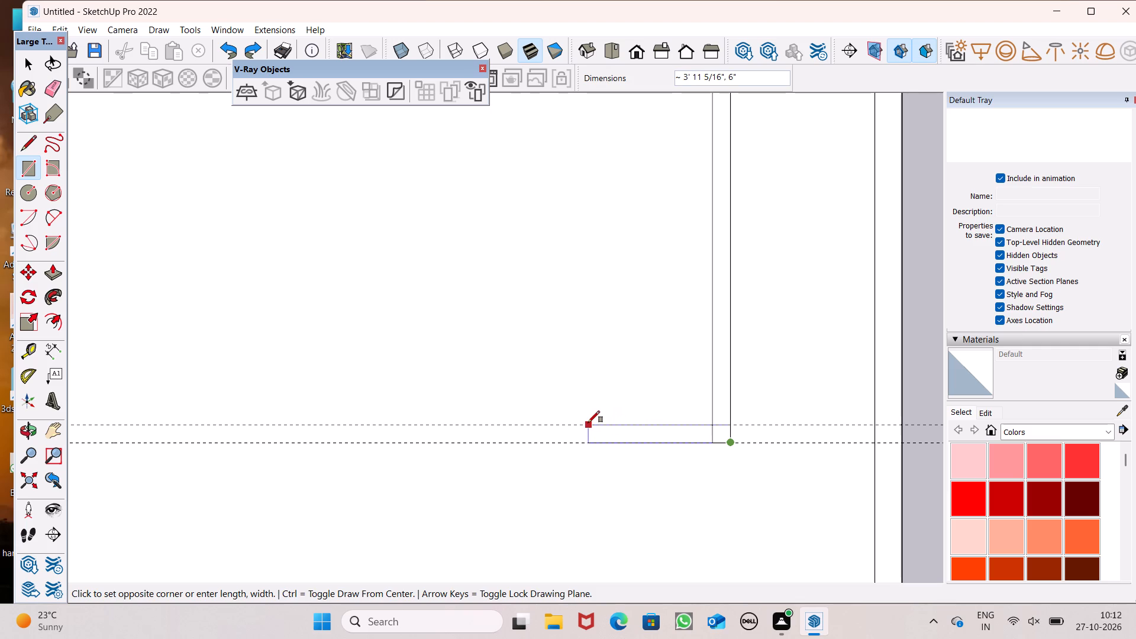
scroll(588, 422, down, 3)
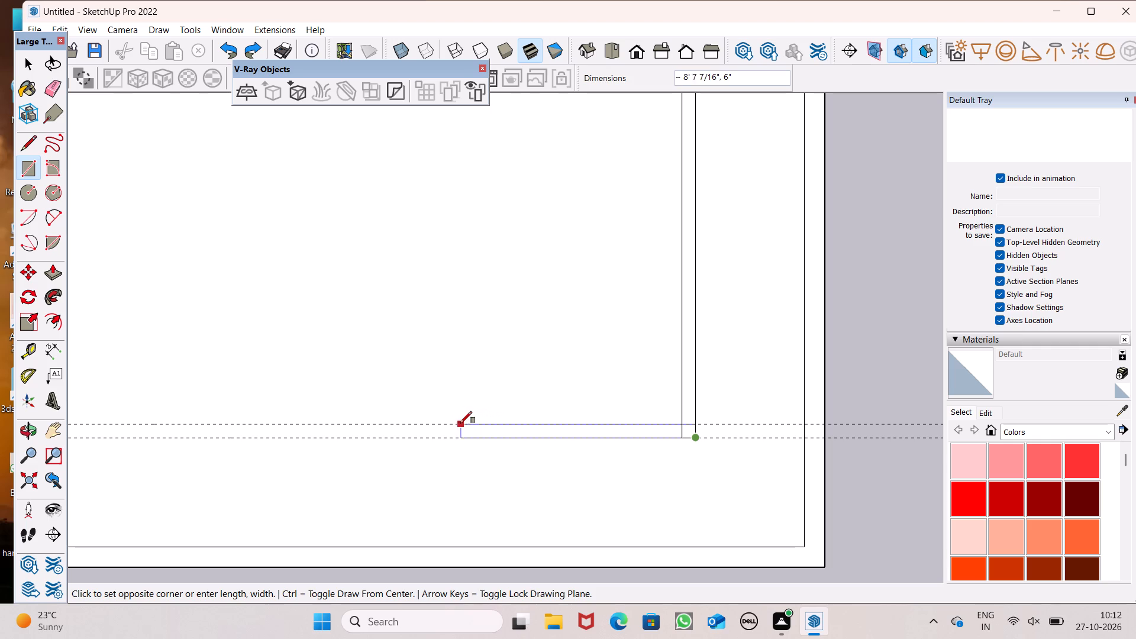
click(440, 424)
Draw a 10' 9 1/4" square inside the plan, starting on the right wall strip's inner edge.
scroll(722, 301, down, 7)
scroll(722, 471, down, 10)
scroll(744, 291, up, 2)
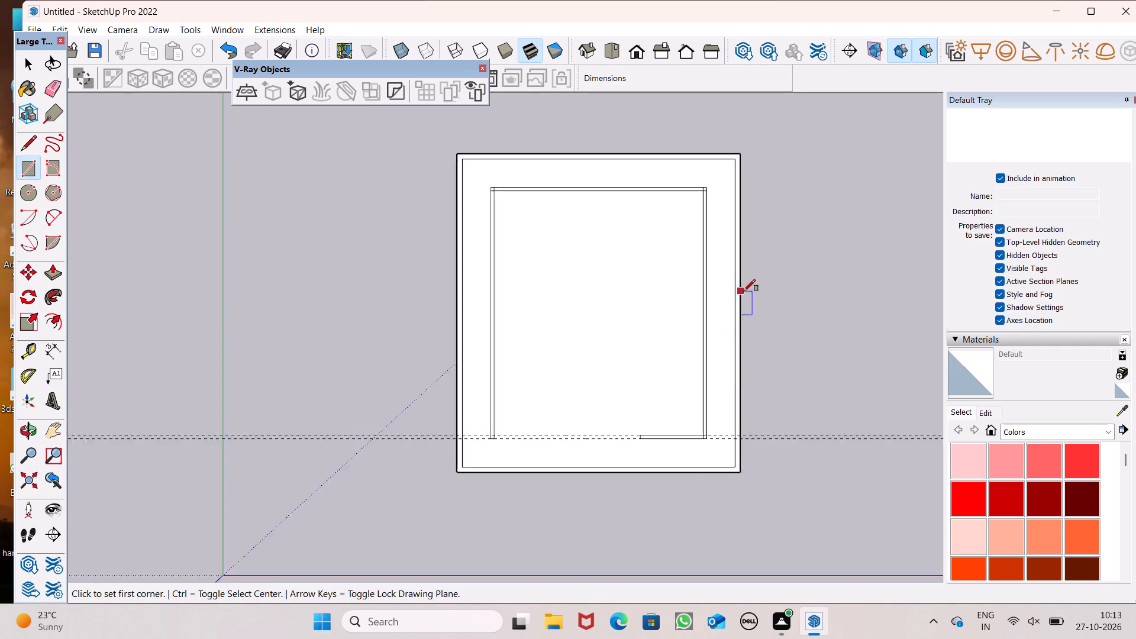
scroll(744, 291, up, 1)
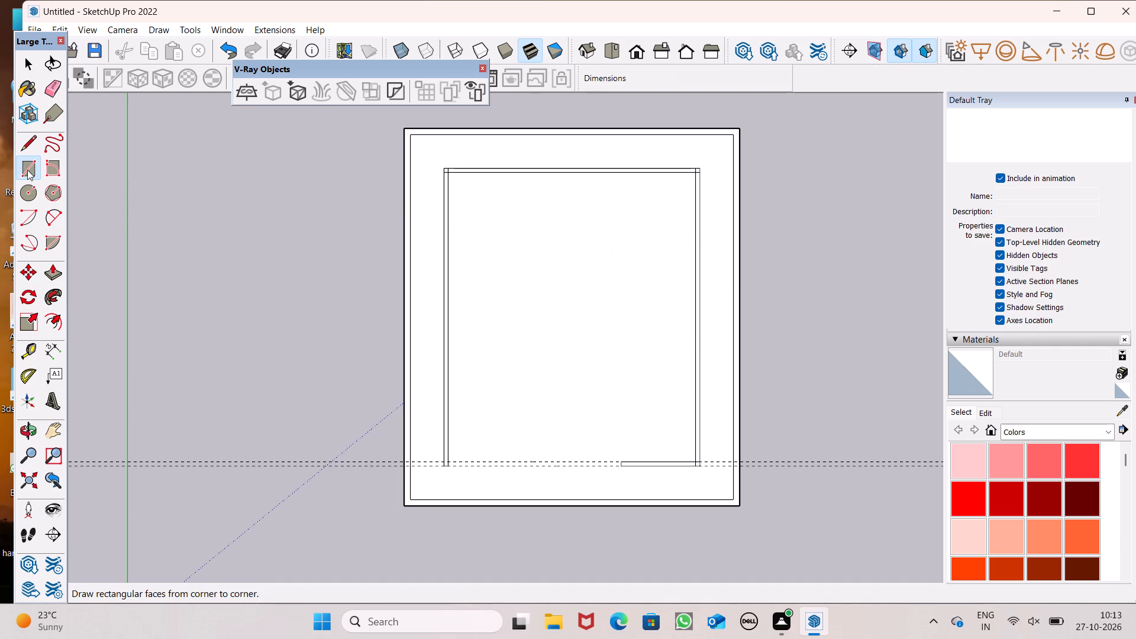
click(693, 240)
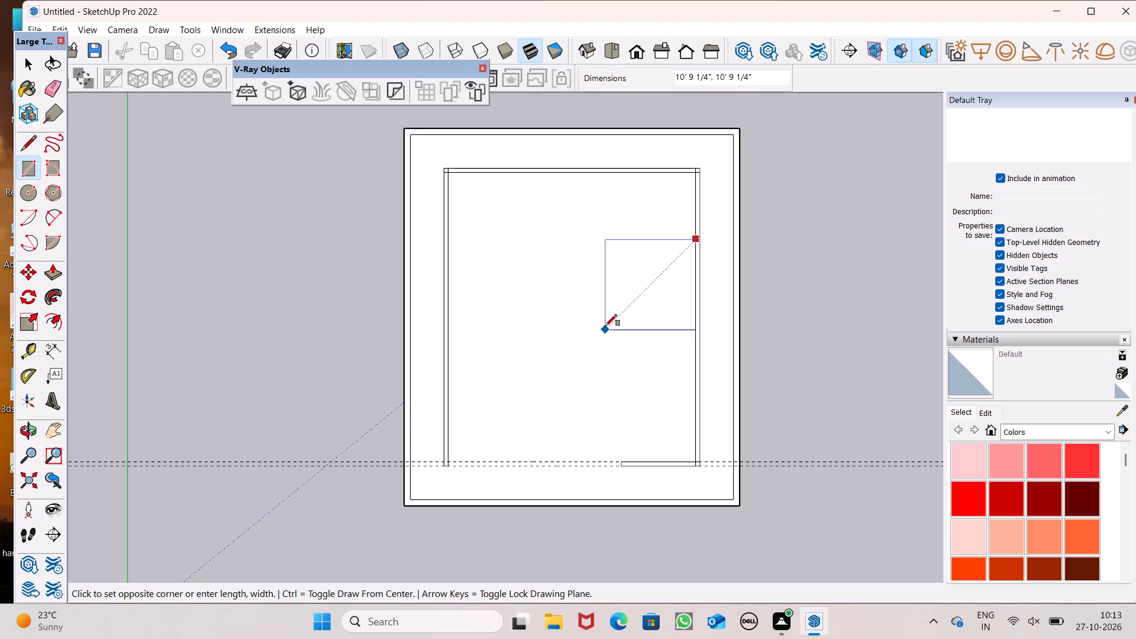
click(605, 326)
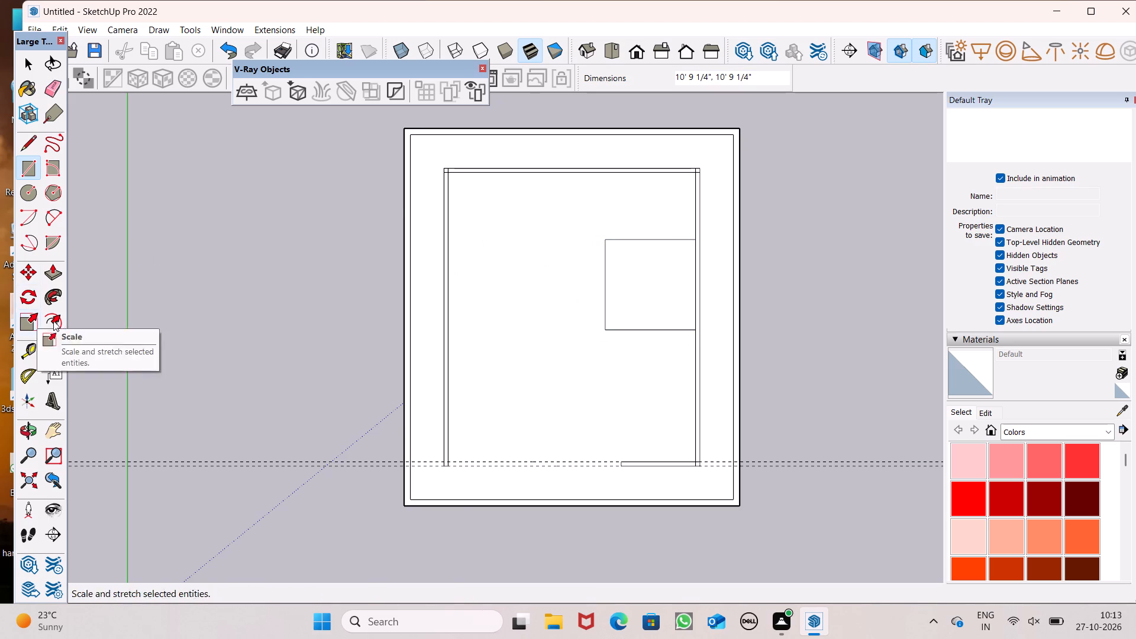
Offset the square's outline inward by about 6" to form the room walls.
drag(55, 317, 102, 302)
key(space)
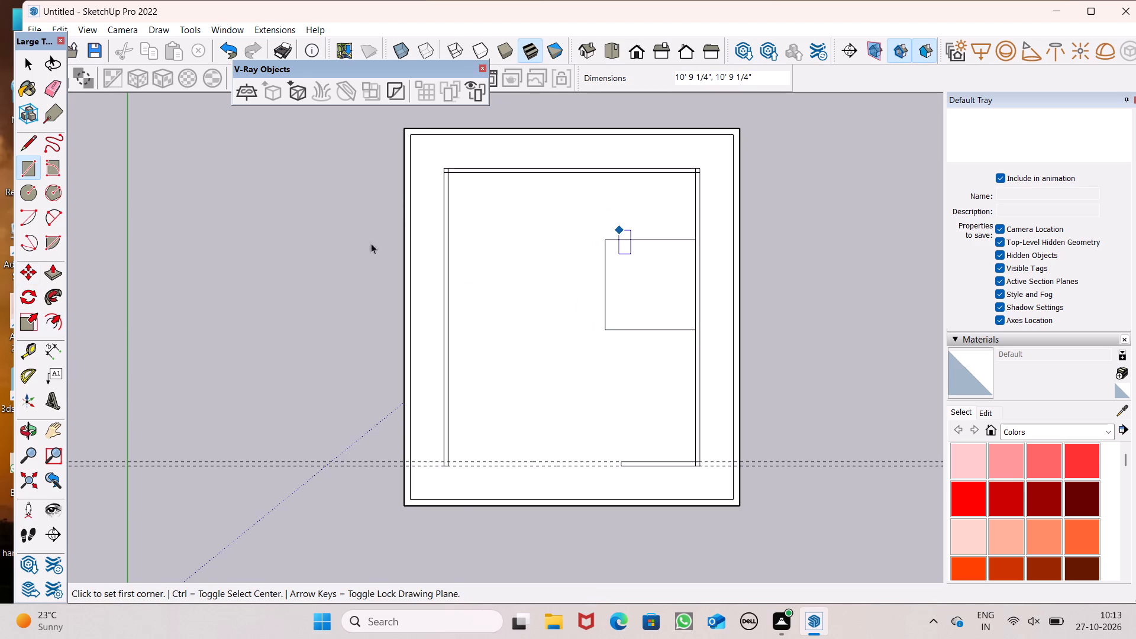
click(63, 310)
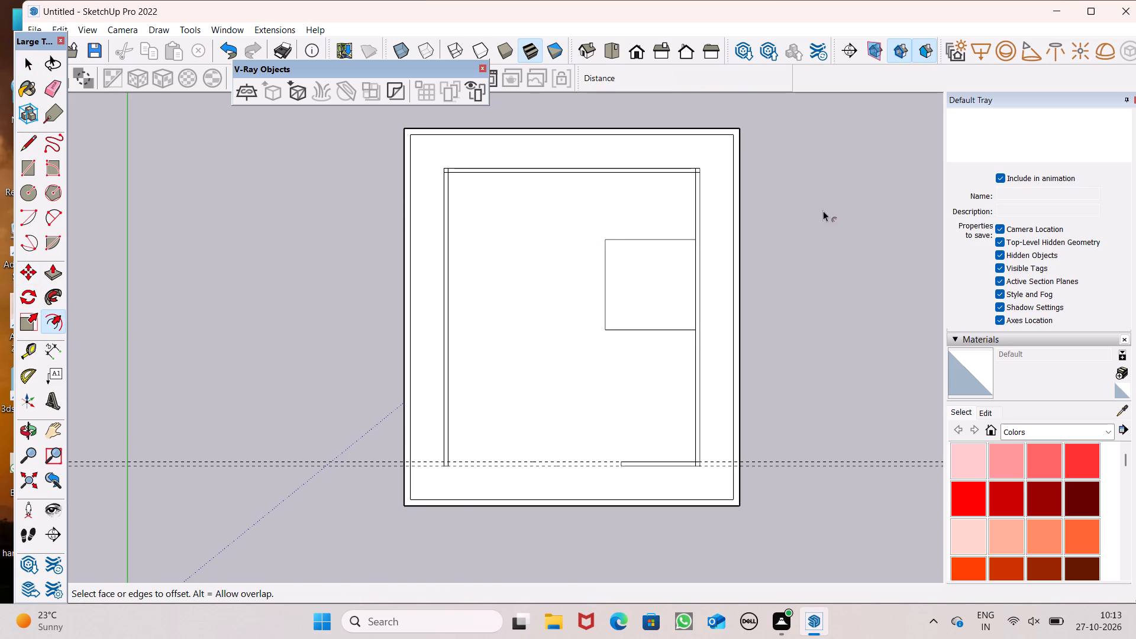
click(652, 246)
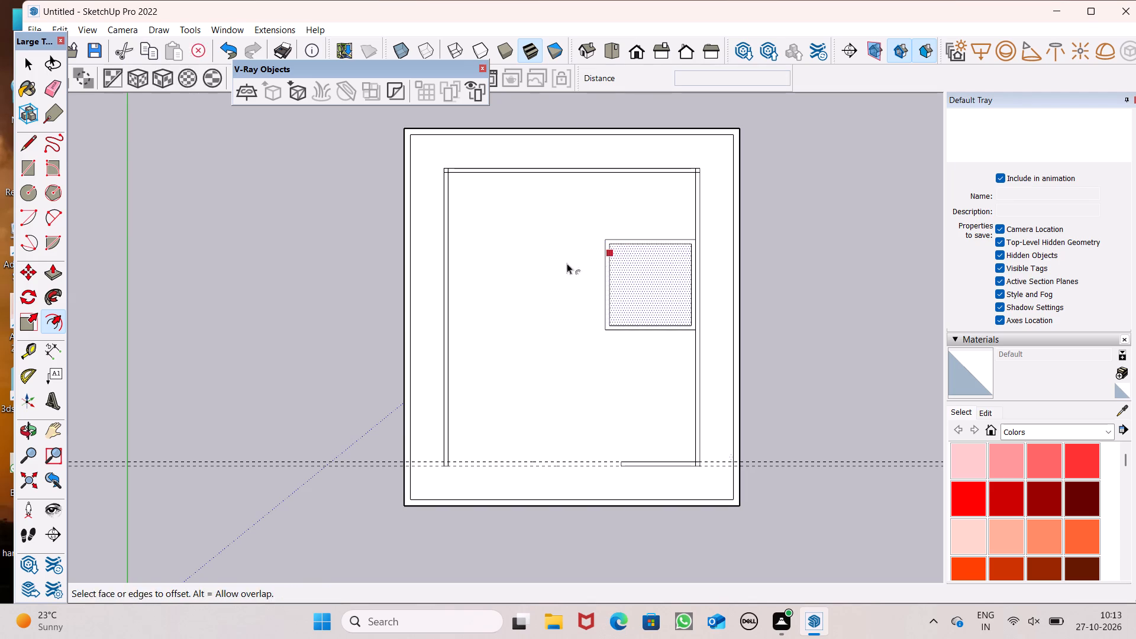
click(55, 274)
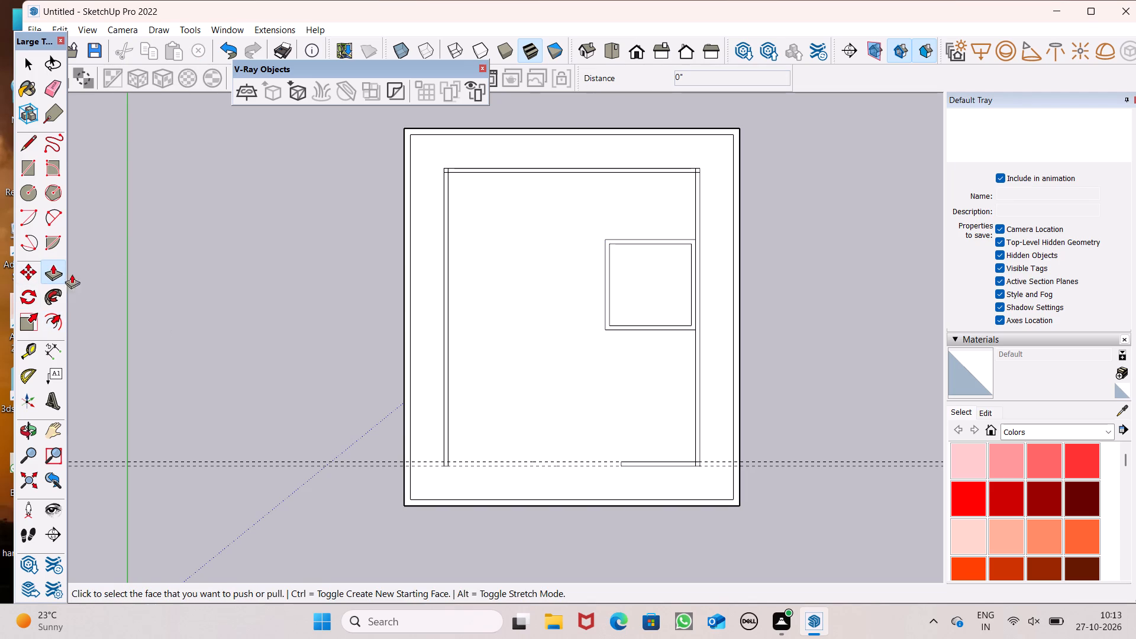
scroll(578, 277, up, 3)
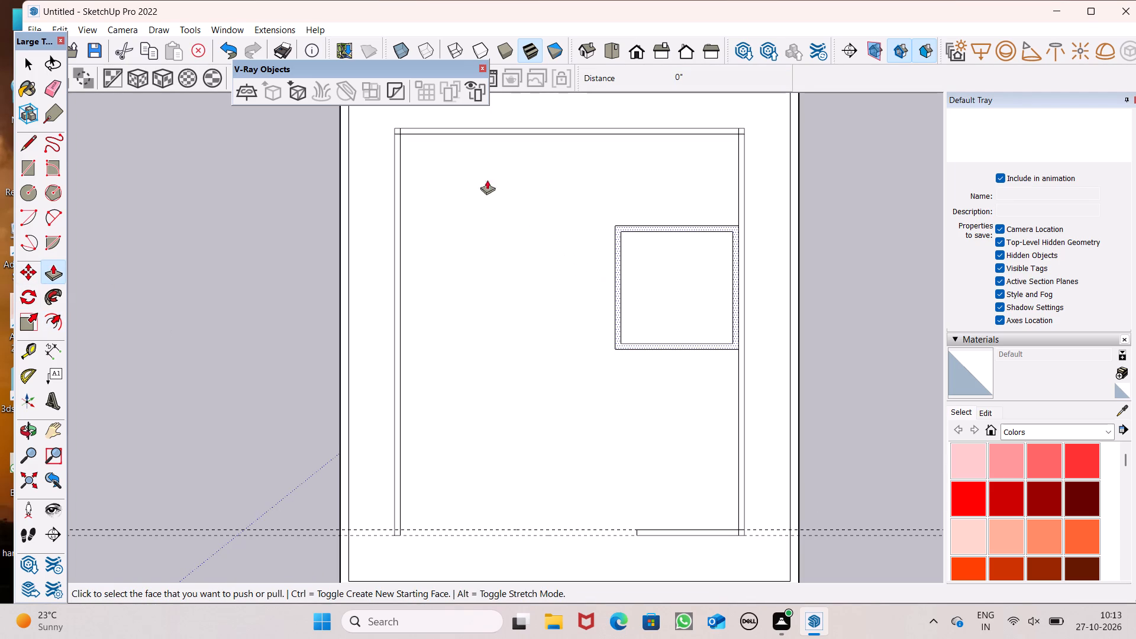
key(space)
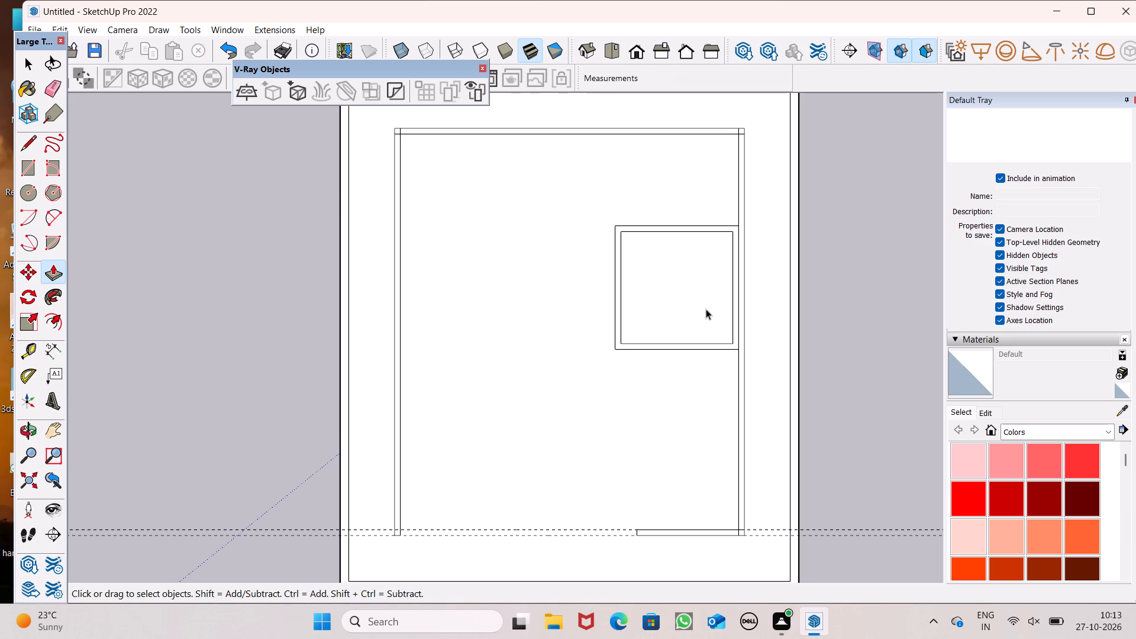
Erase the inner square's edge that runs alongside the right wall strip.
scroll(721, 298, up, 7)
scroll(730, 285, down, 2)
scroll(764, 271, up, 1)
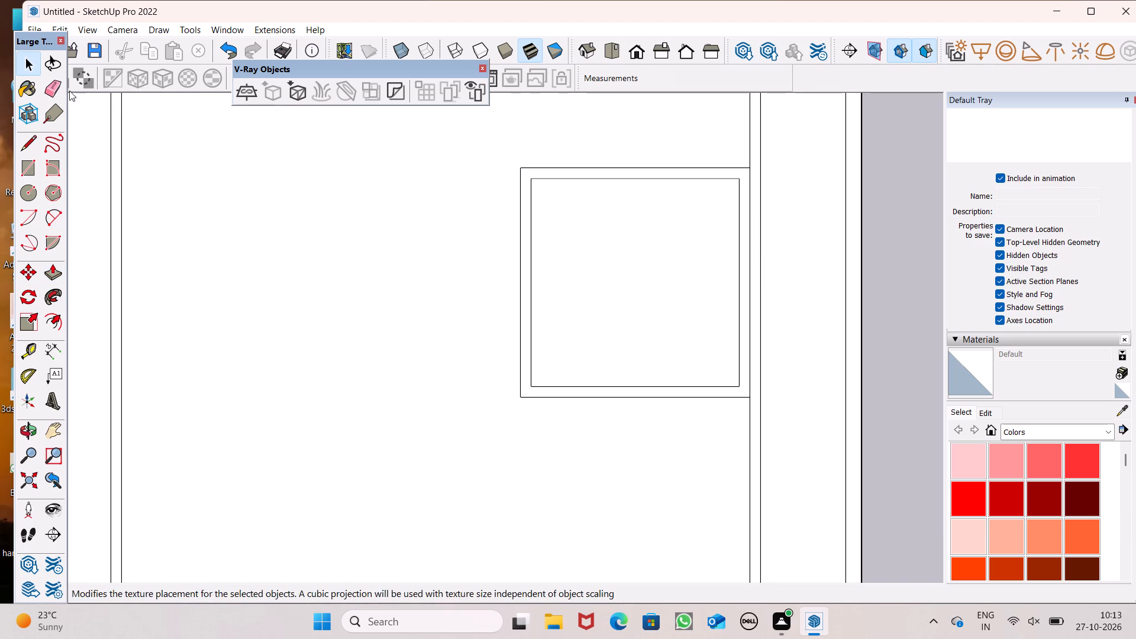
click(53, 88)
scroll(732, 233, up, 2)
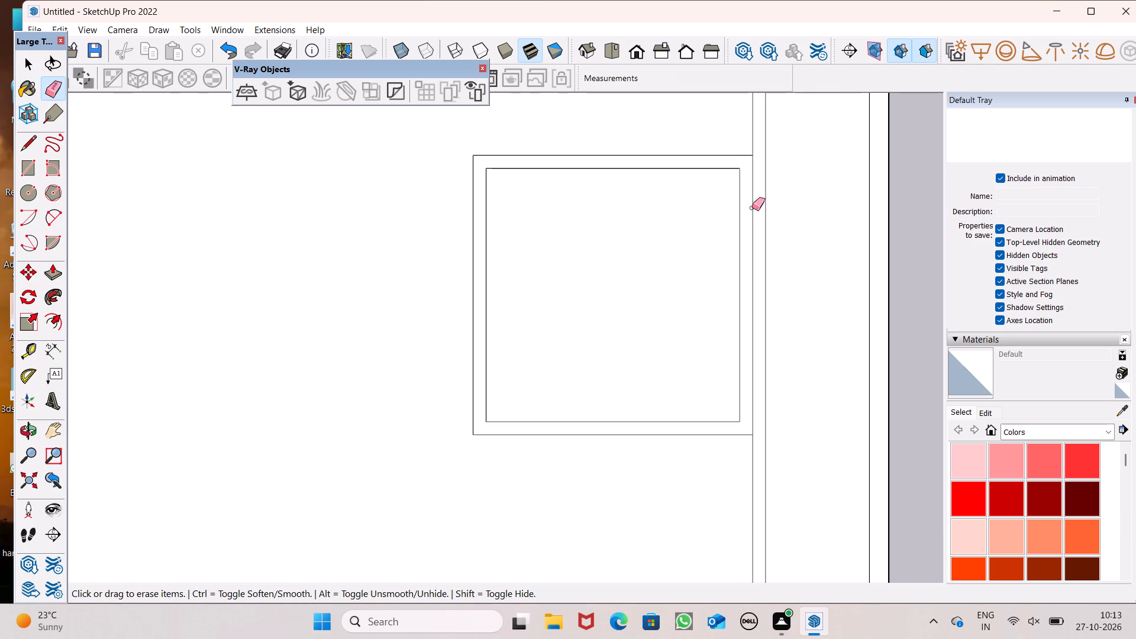
click(736, 220)
click(737, 217)
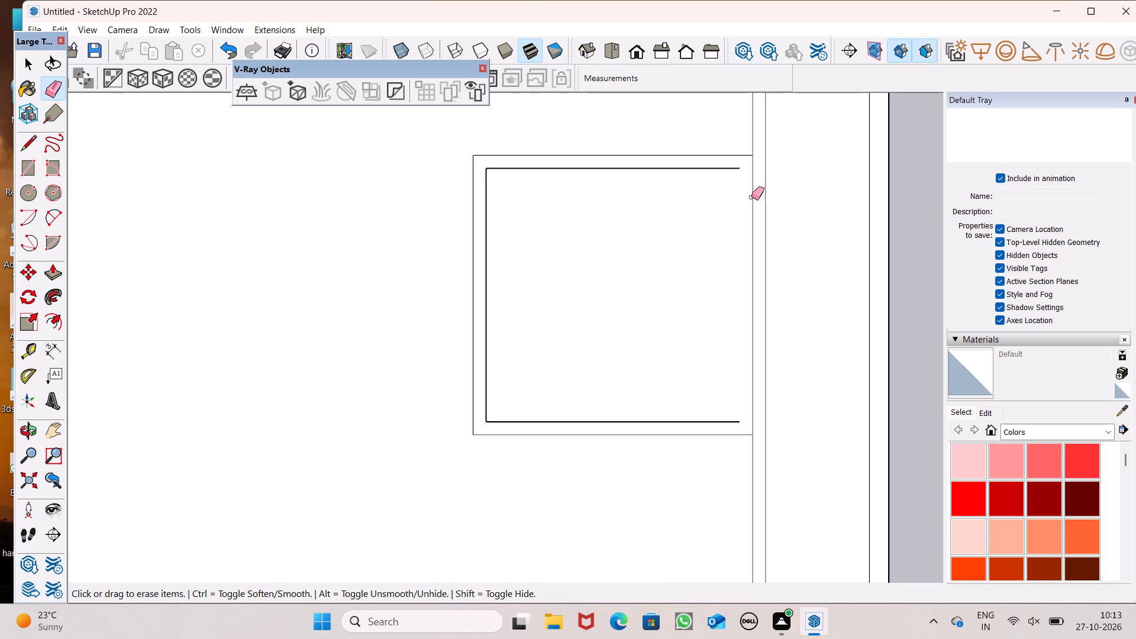
Extend the inner square's back and front edges with lines about 6" long to the right wall strip's inner edge.
click(39, 133)
scroll(741, 171, up, 4)
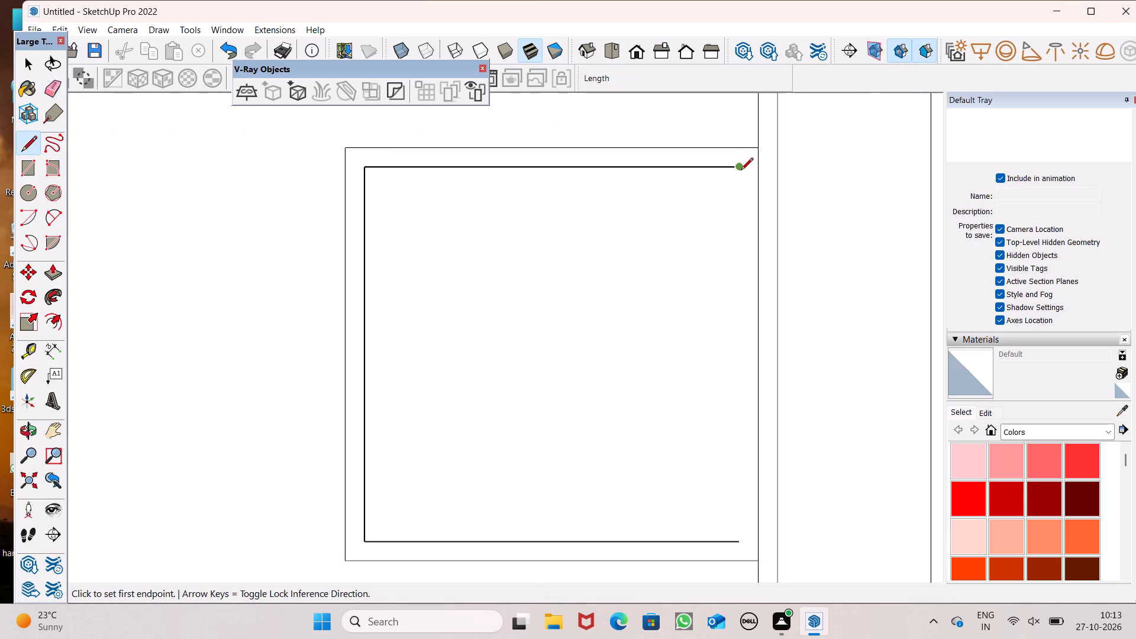
click(741, 171)
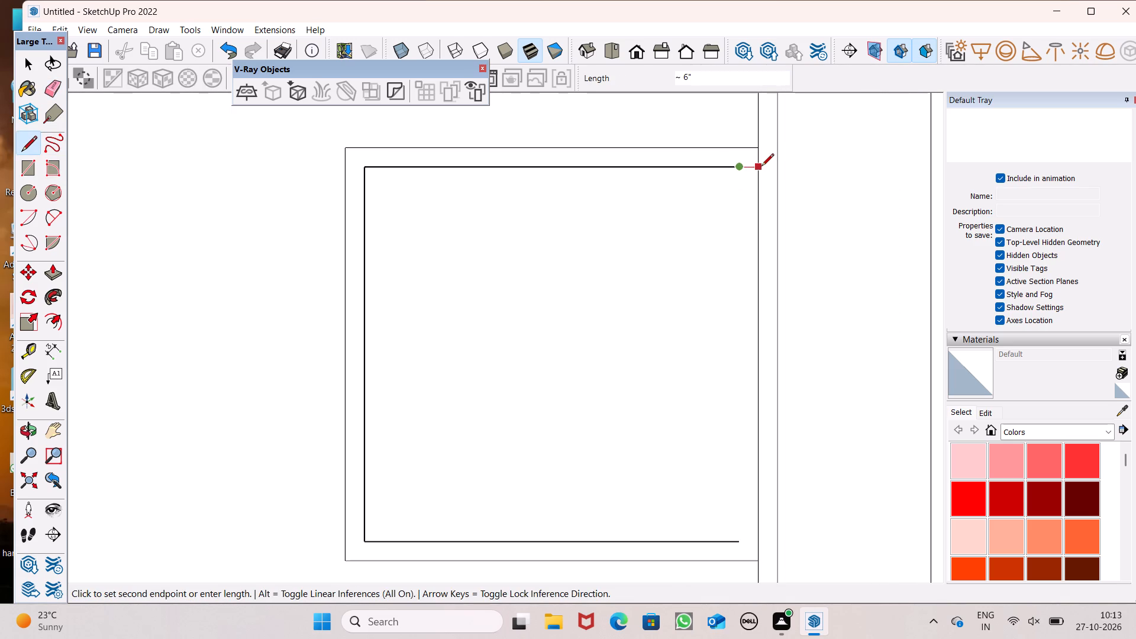
click(761, 167)
scroll(641, 205, down, 4)
key(space)
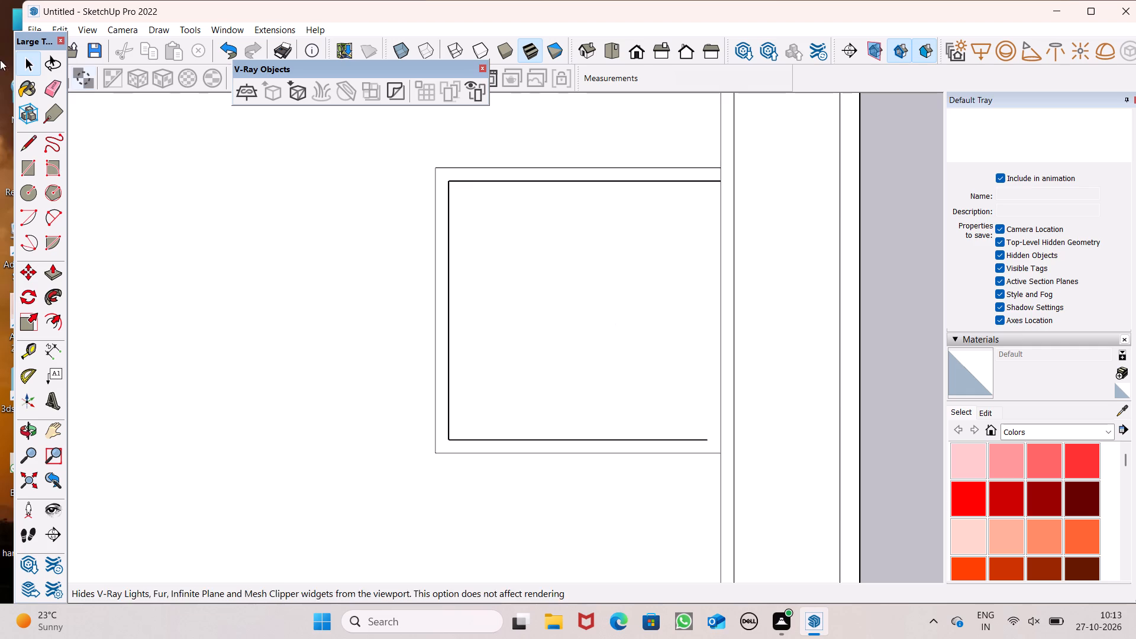
click(25, 144)
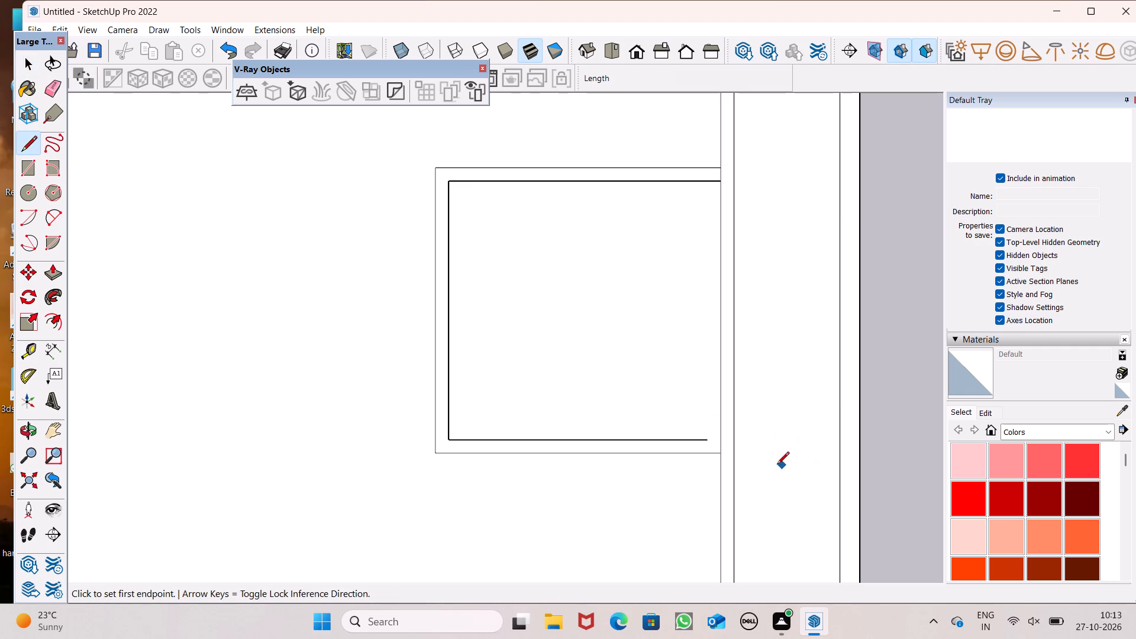
scroll(771, 465, up, 16)
scroll(672, 421, down, 8)
scroll(695, 480, up, 7)
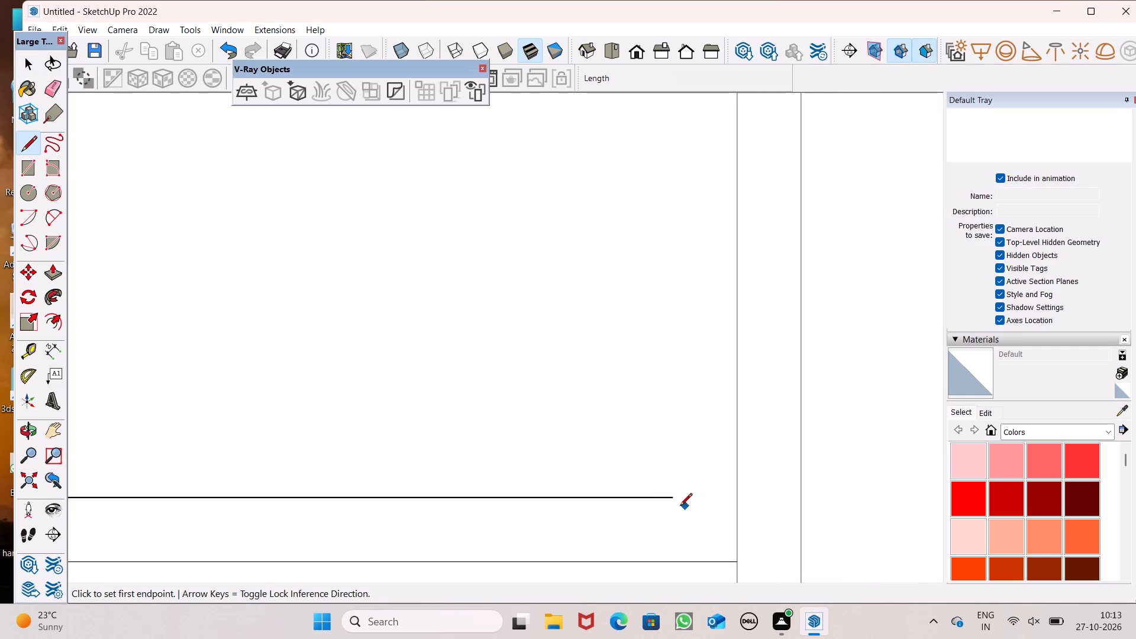
click(671, 495)
drag(737, 499, 737, 486)
key(space)
scroll(547, 331, down, 5)
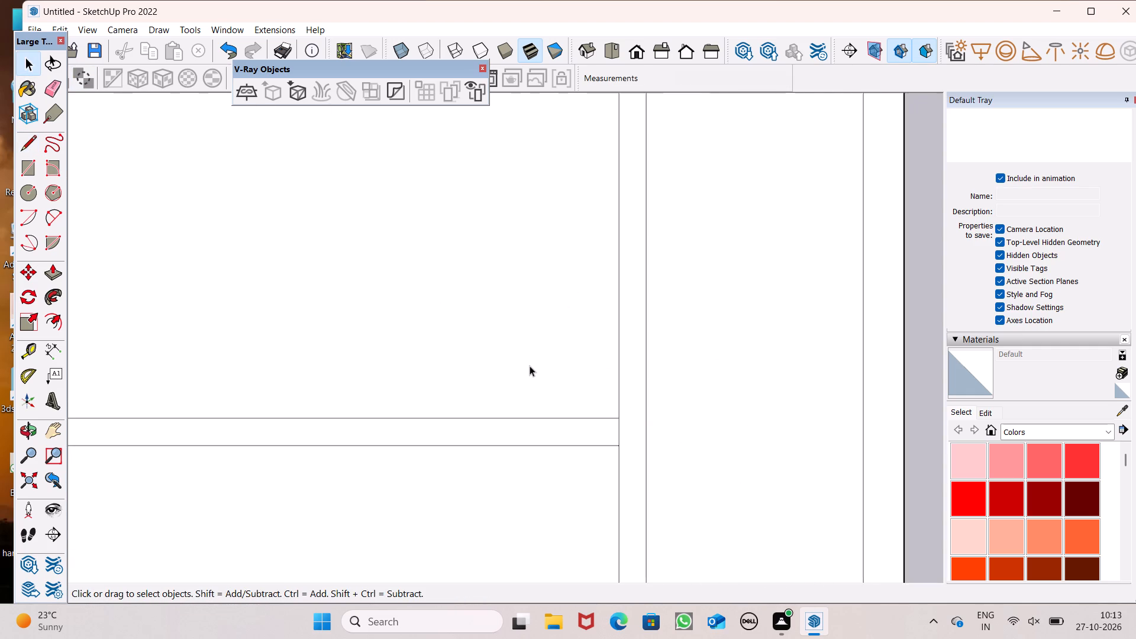
Erase the short edges separating the square room's back and front walls from the right wall strip.
scroll(530, 366, down, 11)
scroll(557, 122, up, 4)
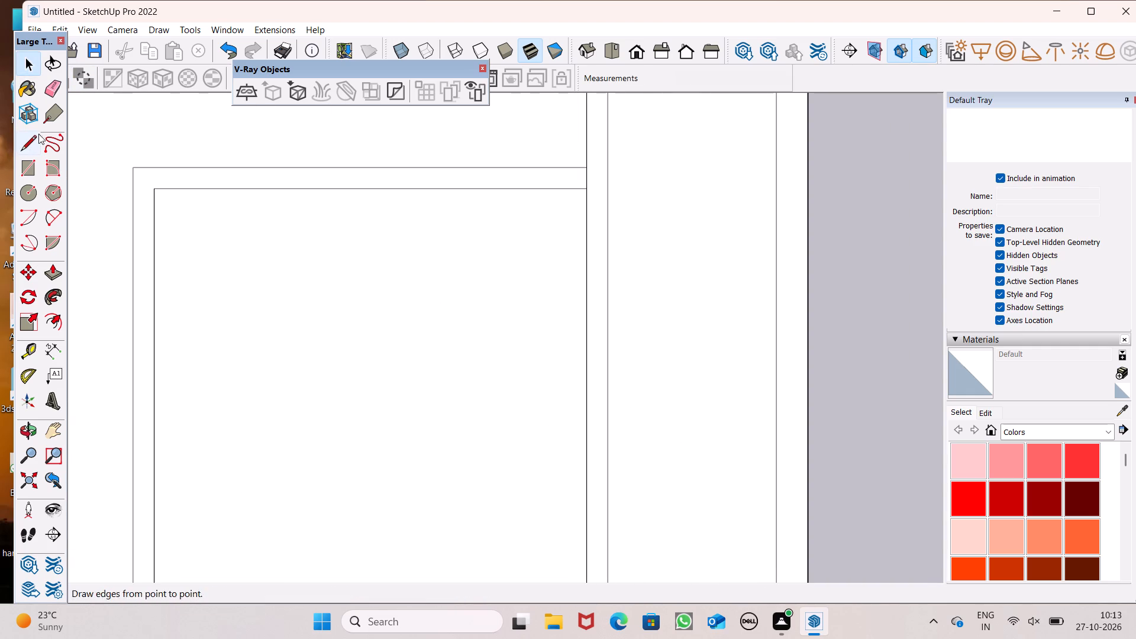
click(56, 84)
scroll(576, 243, up, 6)
drag(602, 127, 592, 128)
scroll(612, 137, down, 10)
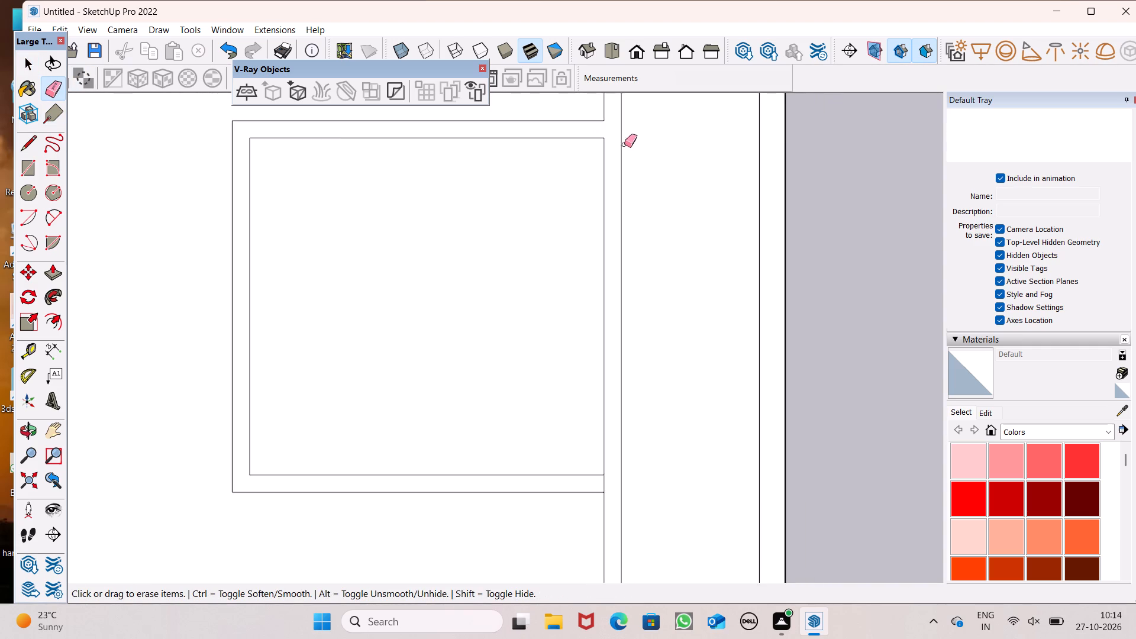
scroll(624, 144, down, 3)
scroll(651, 425, up, 12)
click(605, 350)
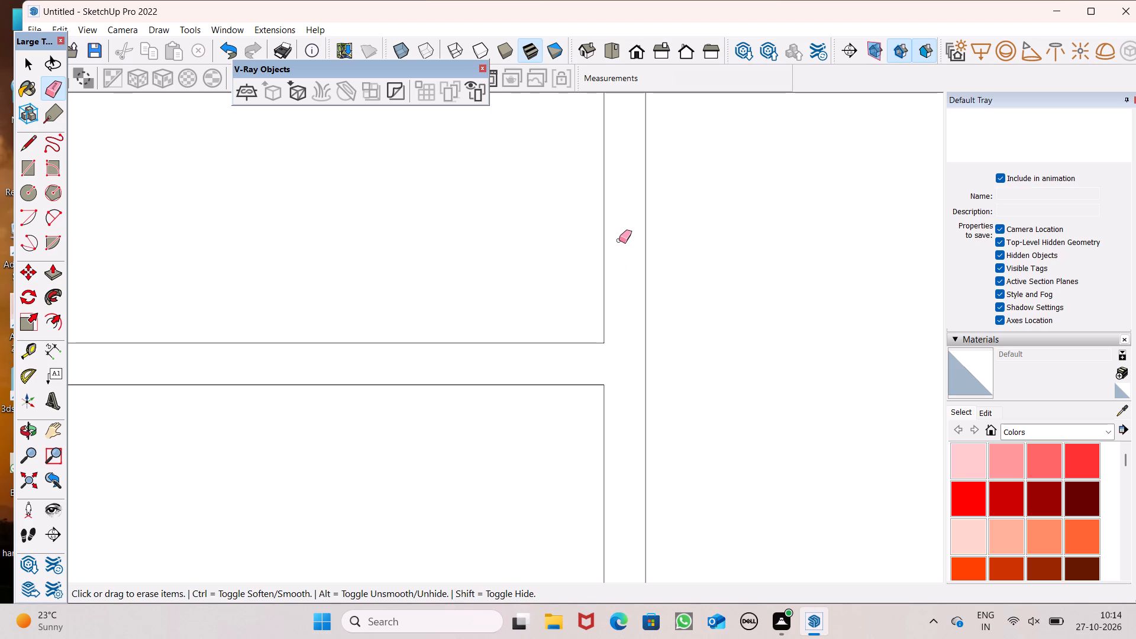
Erase the overlapping strip edges inside the back right wall corner so the back and right walls join.
scroll(643, 239, down, 20)
scroll(643, 239, down, 1)
scroll(614, 350, down, 2)
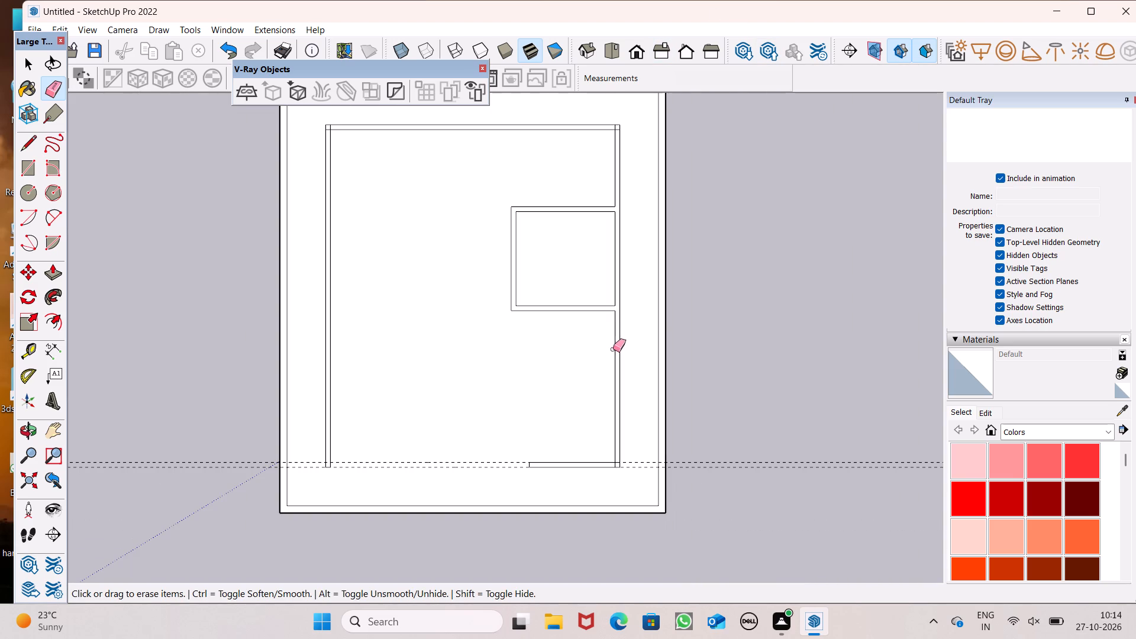
scroll(508, 49, up, 1)
scroll(587, 85, up, 8)
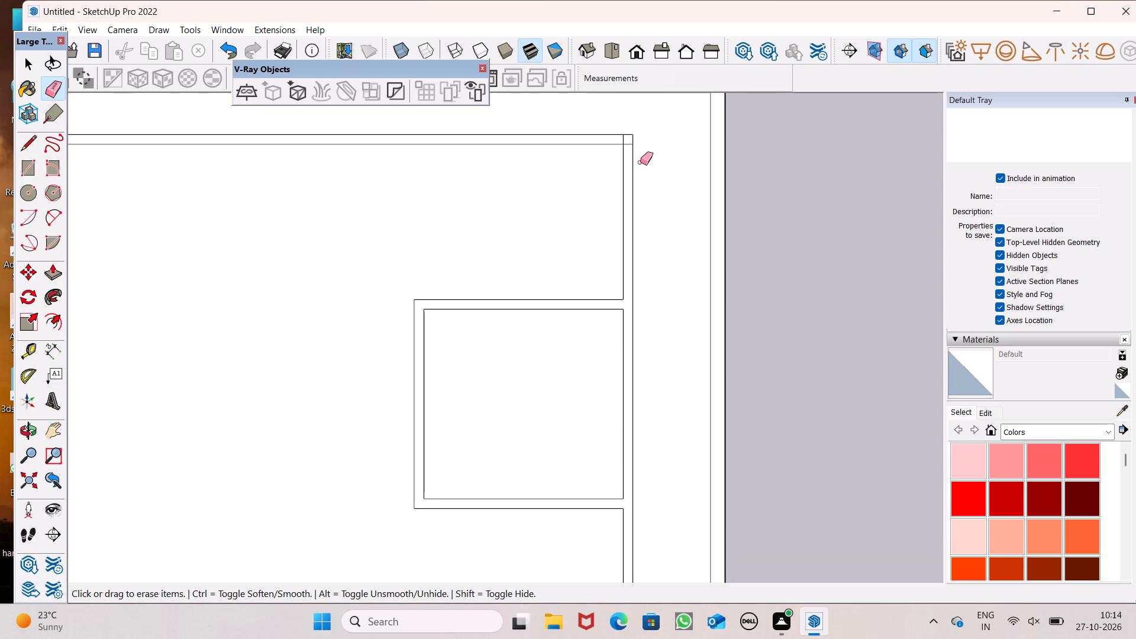
scroll(640, 161, up, 7)
scroll(589, 109, up, 5)
drag(597, 125, 632, 133)
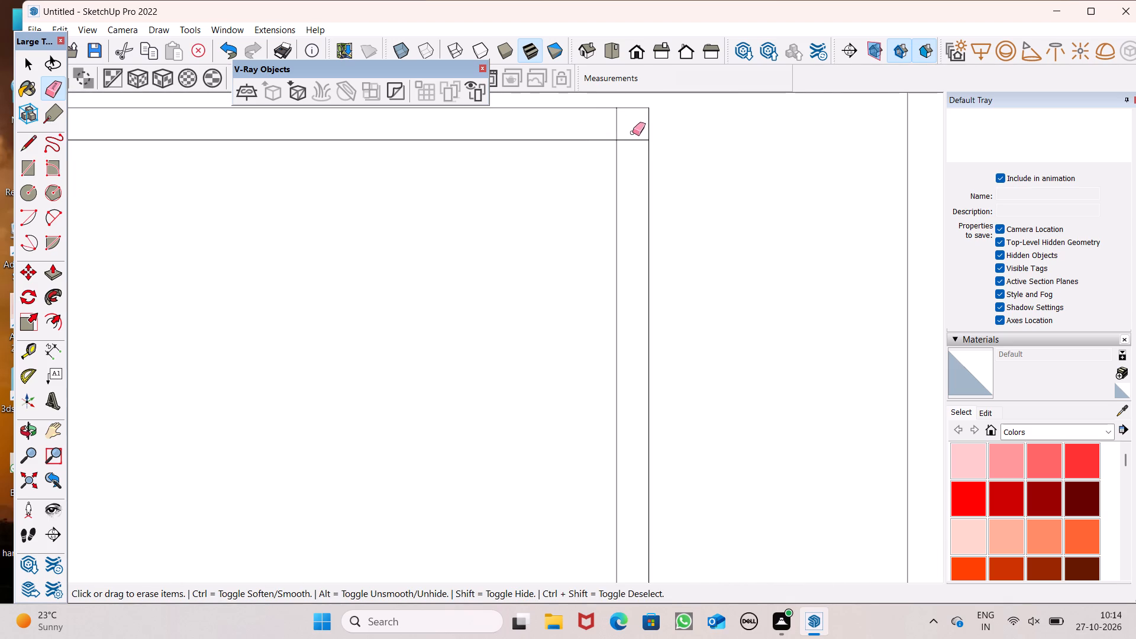
drag(632, 133, 638, 153)
scroll(729, 277, down, 6)
scroll(774, 262, down, 4)
scroll(288, 274, down, 2)
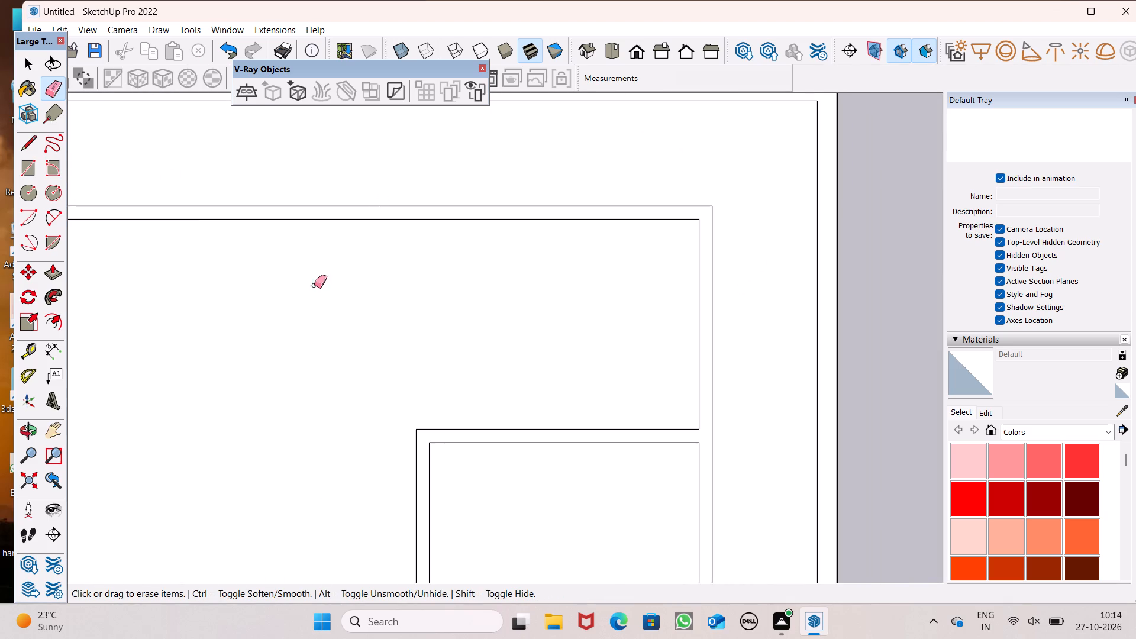
Erase the overlapping strip edges inside the back left wall corner so the back and left walls join.
scroll(314, 285, down, 2)
scroll(715, 283, down, 3)
scroll(532, 259, down, 1)
scroll(136, 259, up, 6)
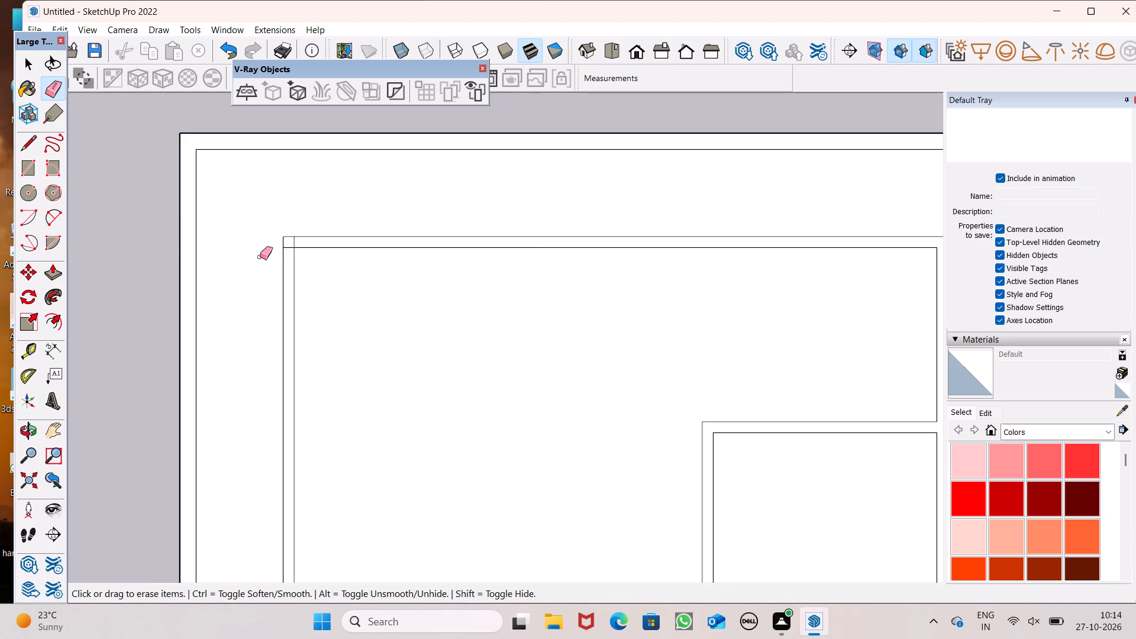
scroll(262, 260, up, 6)
scroll(322, 225, up, 5)
drag(313, 224, 302, 251)
Erase the two parallel dashed guide lines running across the front of the slab.
scroll(851, 230, down, 2)
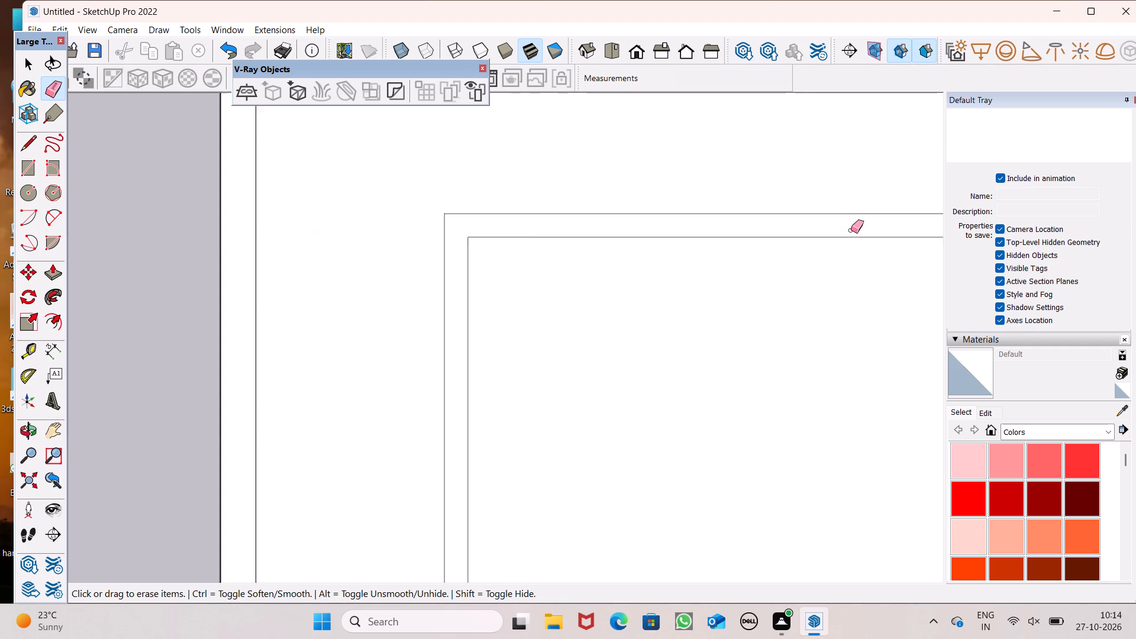
scroll(851, 230, down, 16)
scroll(175, 205, down, 12)
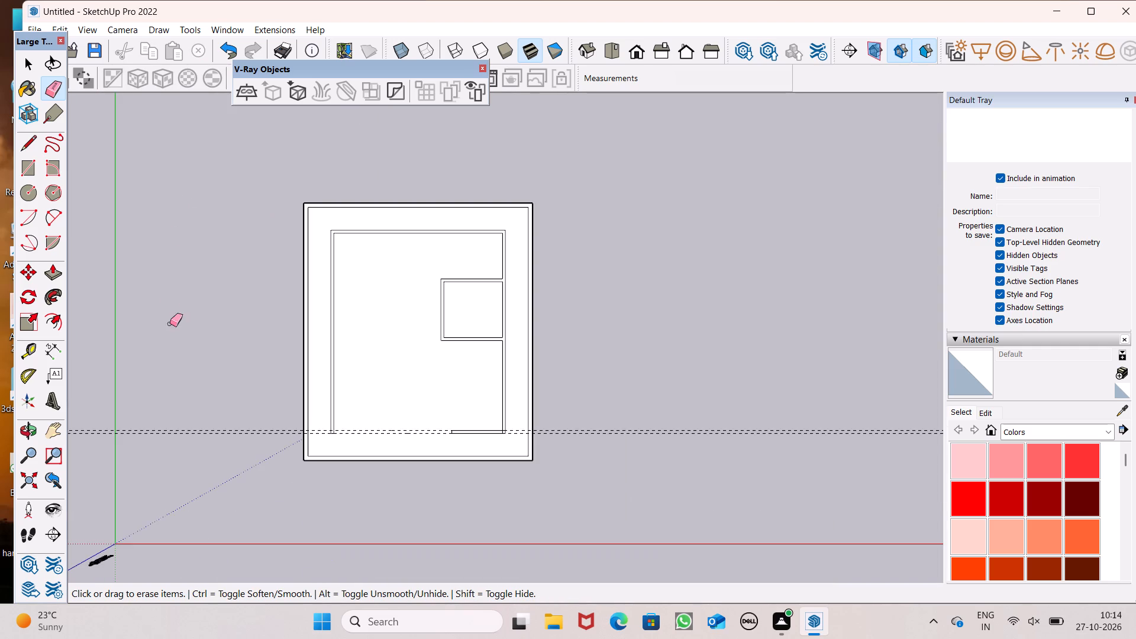
scroll(373, 443, up, 8)
scroll(208, 361, up, 5)
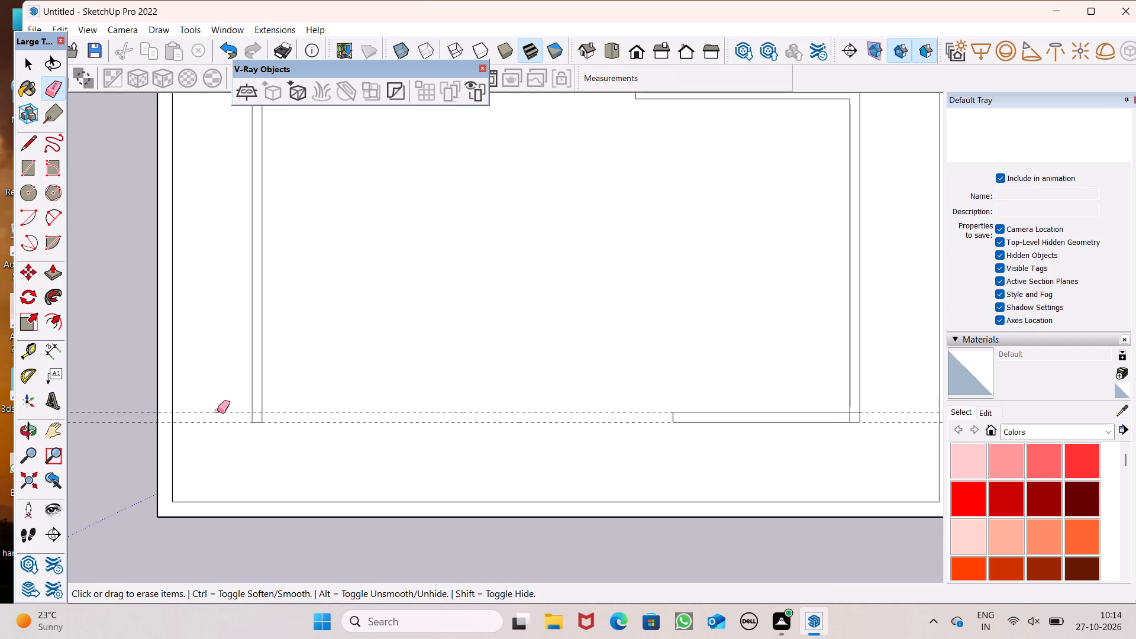
drag(217, 411, 222, 423)
Erase the overlapping strip edges inside the front right corner so the short front wall joins the right wall.
scroll(257, 430, up, 5)
scroll(248, 411, down, 12)
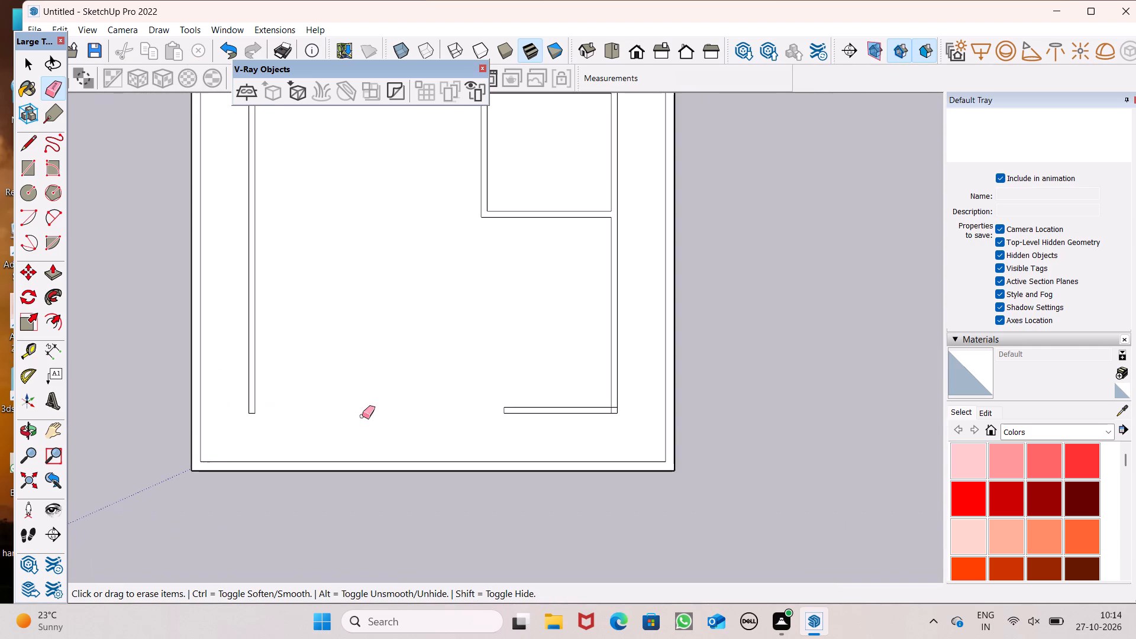
scroll(563, 435, up, 2)
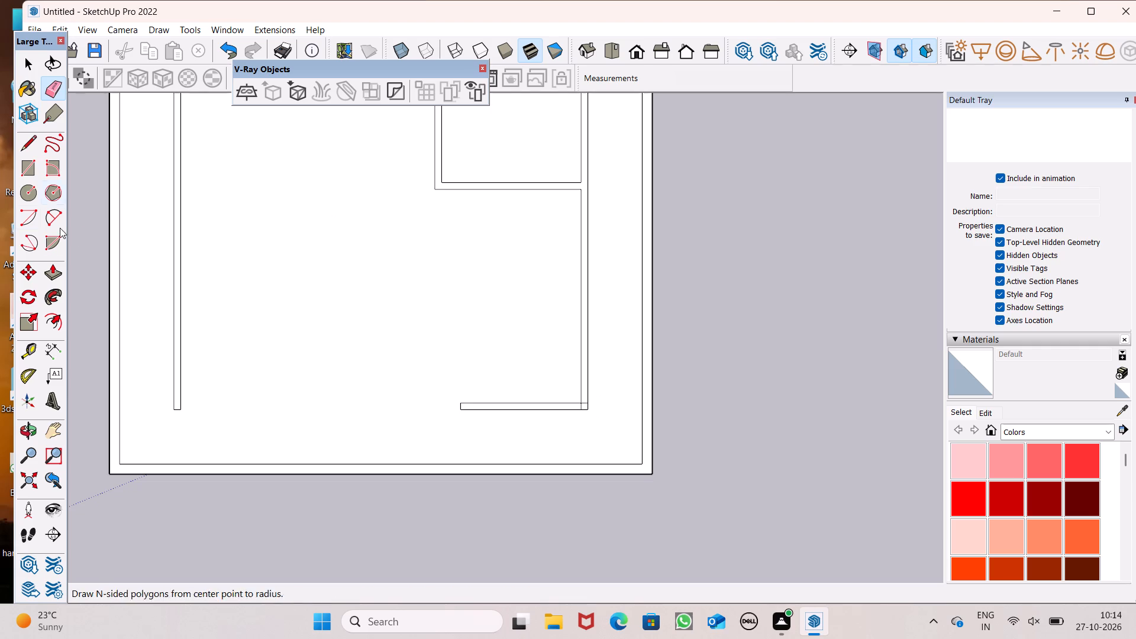
scroll(583, 425, up, 7)
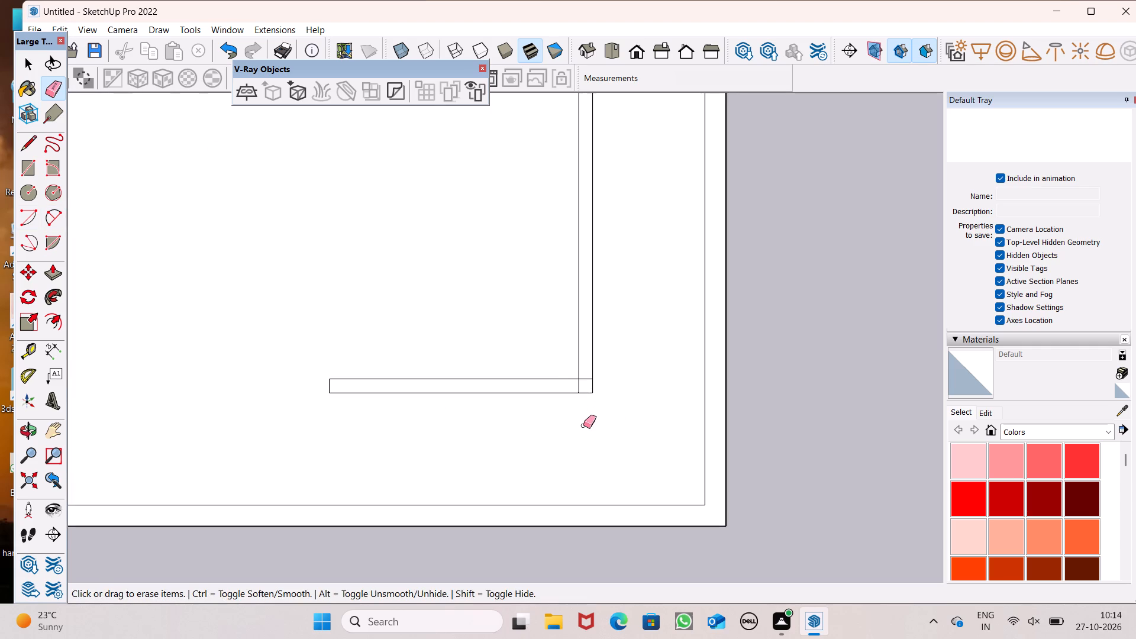
scroll(590, 410, up, 1)
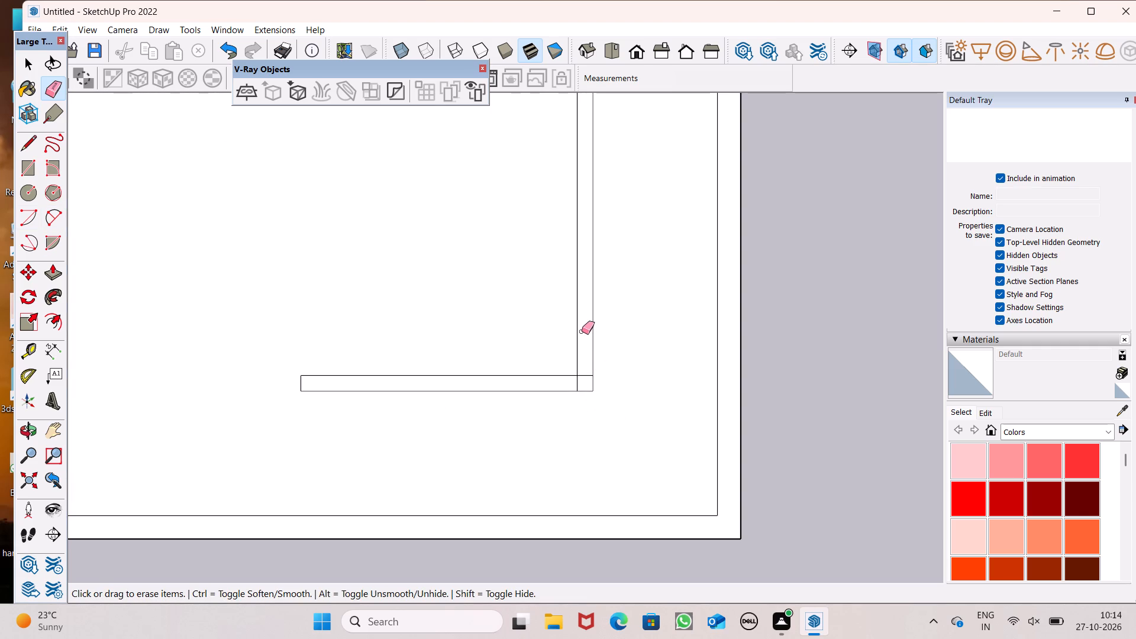
scroll(648, 467, up, 5)
drag(553, 317, 550, 324)
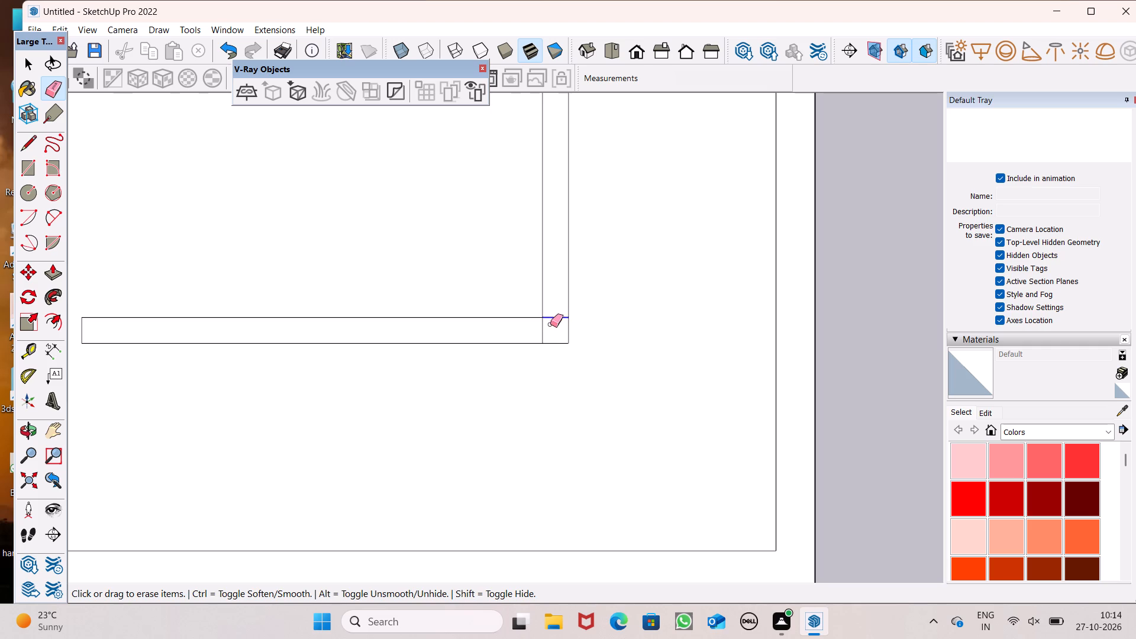
drag(550, 324, 540, 337)
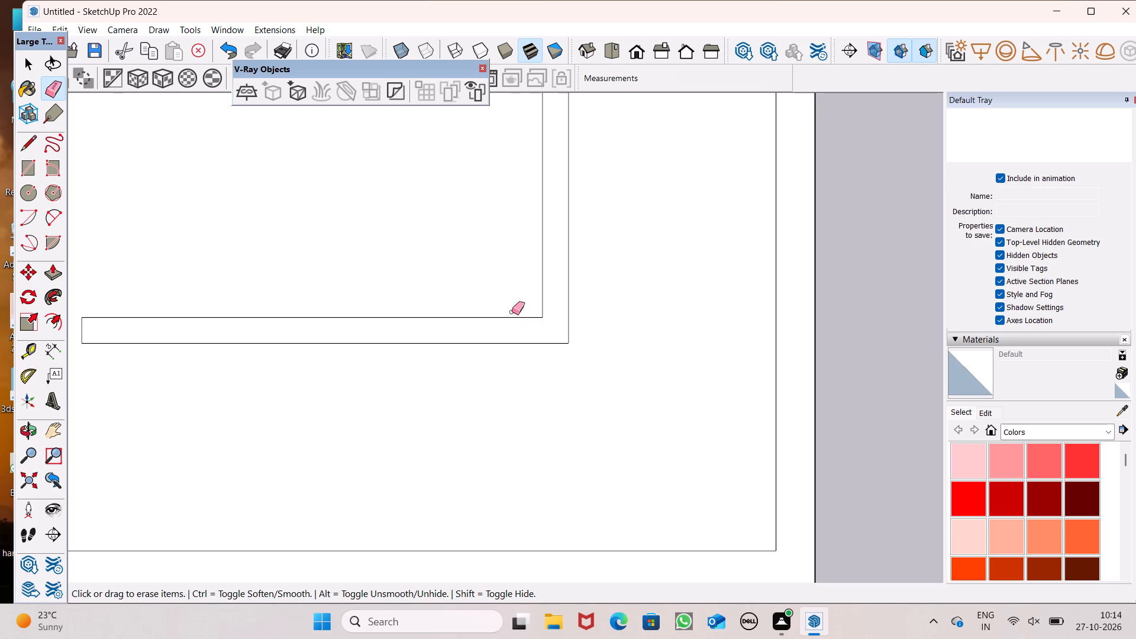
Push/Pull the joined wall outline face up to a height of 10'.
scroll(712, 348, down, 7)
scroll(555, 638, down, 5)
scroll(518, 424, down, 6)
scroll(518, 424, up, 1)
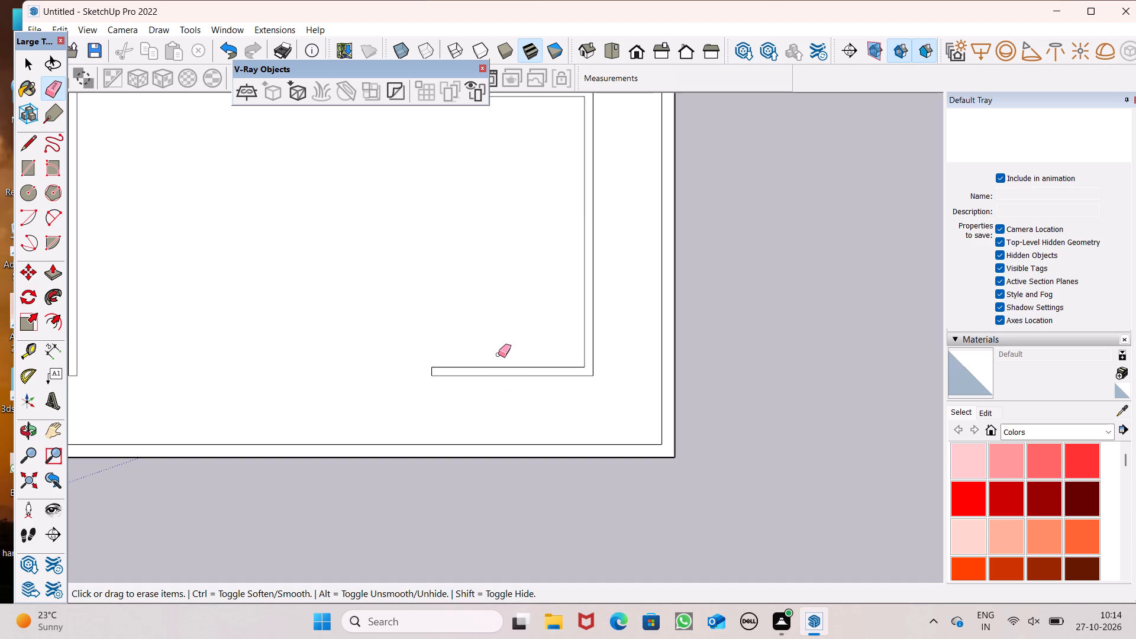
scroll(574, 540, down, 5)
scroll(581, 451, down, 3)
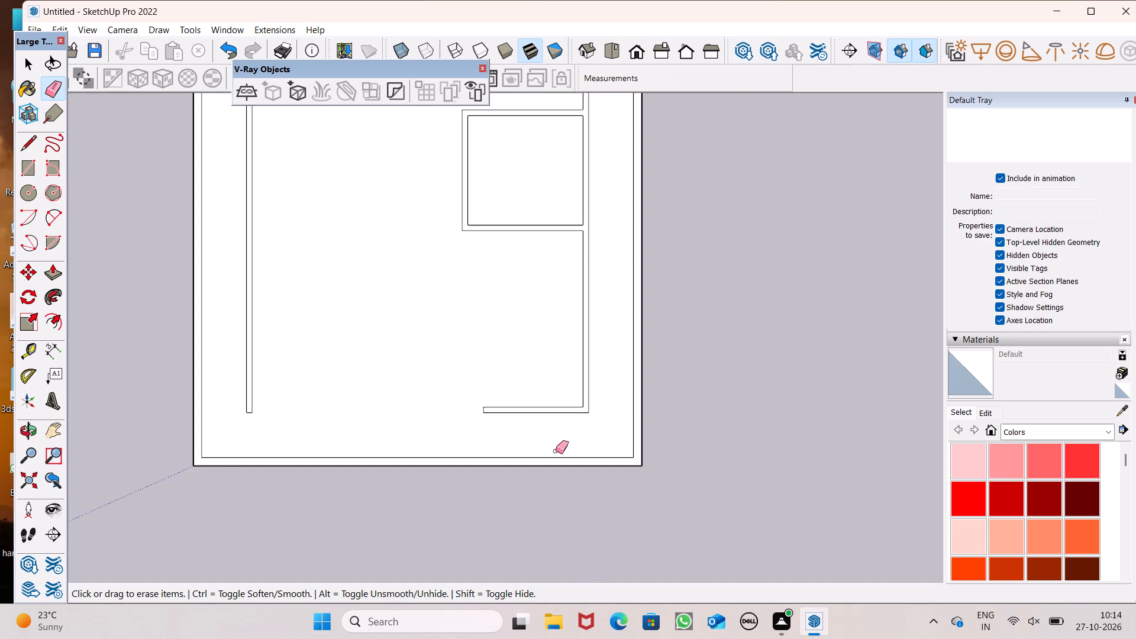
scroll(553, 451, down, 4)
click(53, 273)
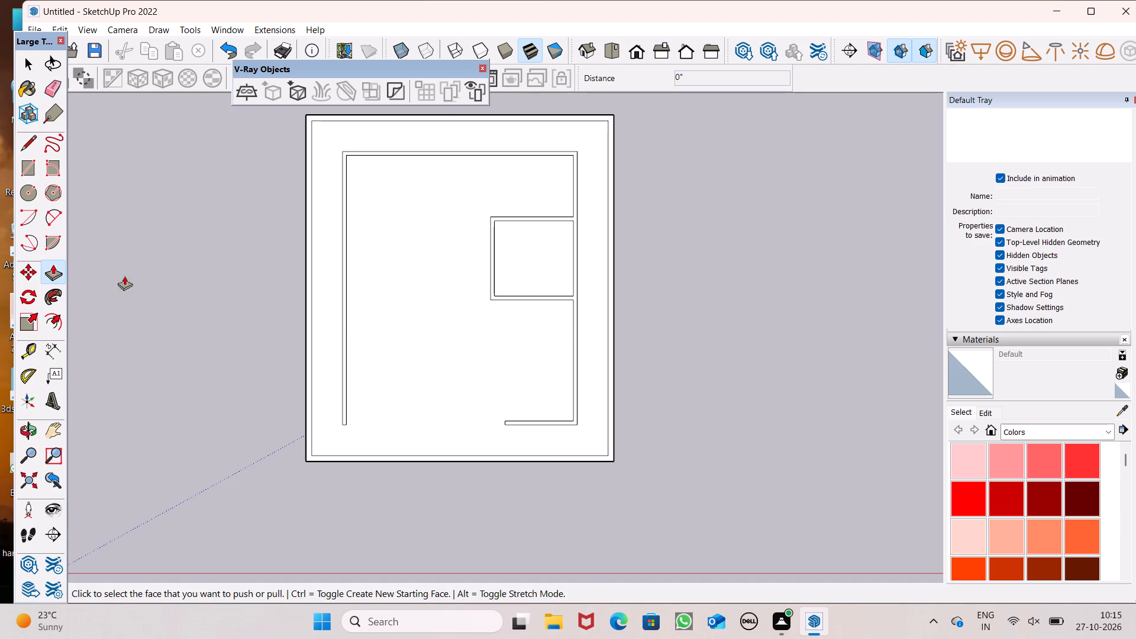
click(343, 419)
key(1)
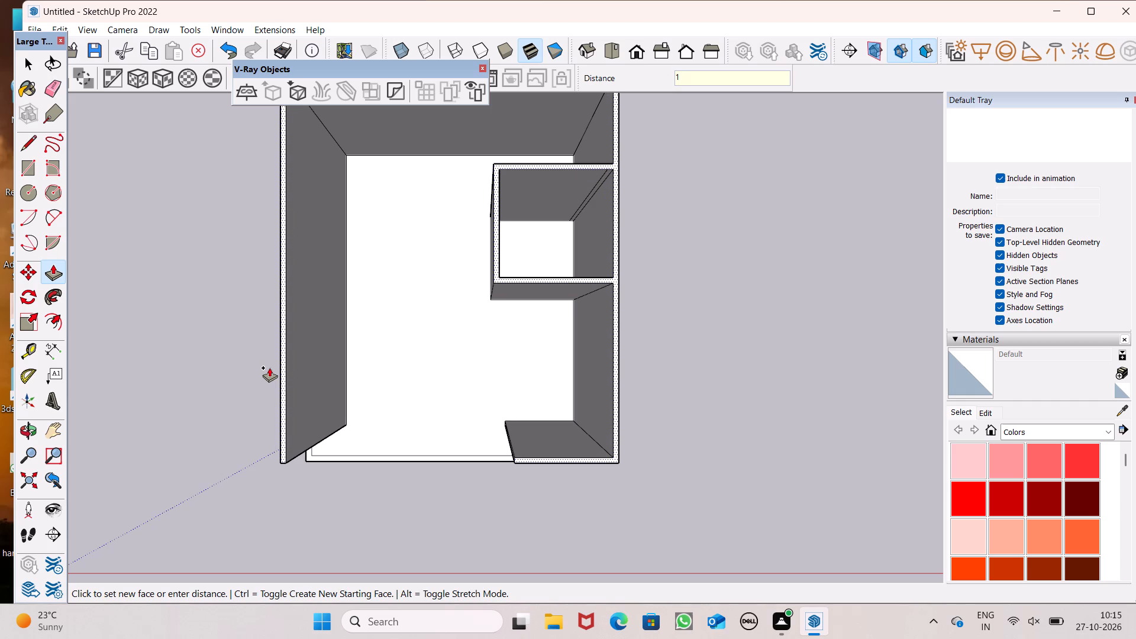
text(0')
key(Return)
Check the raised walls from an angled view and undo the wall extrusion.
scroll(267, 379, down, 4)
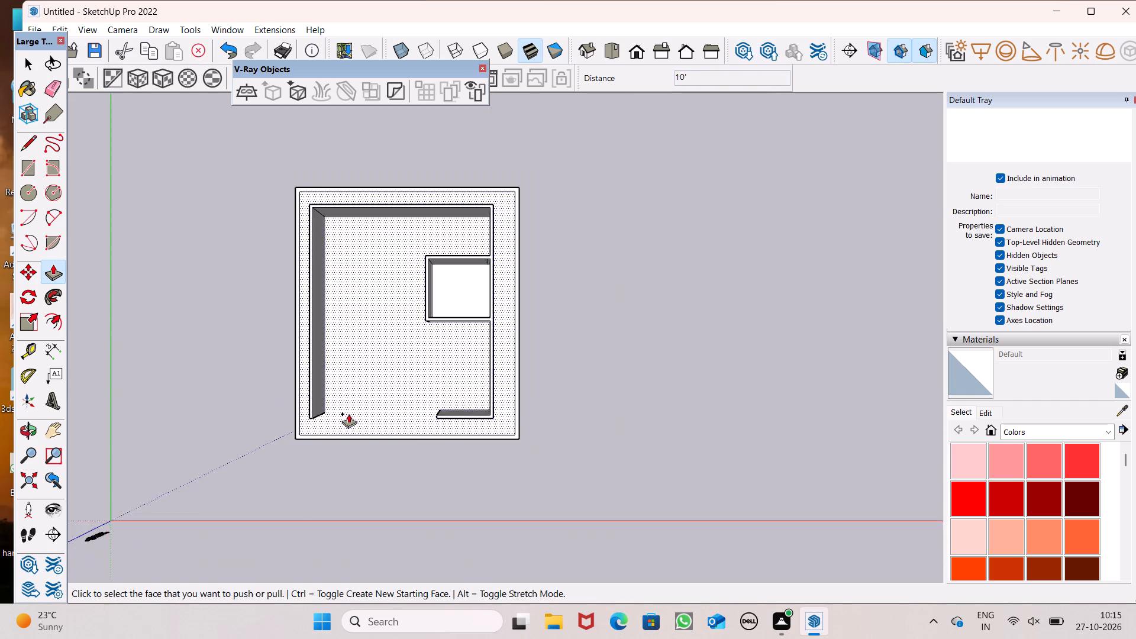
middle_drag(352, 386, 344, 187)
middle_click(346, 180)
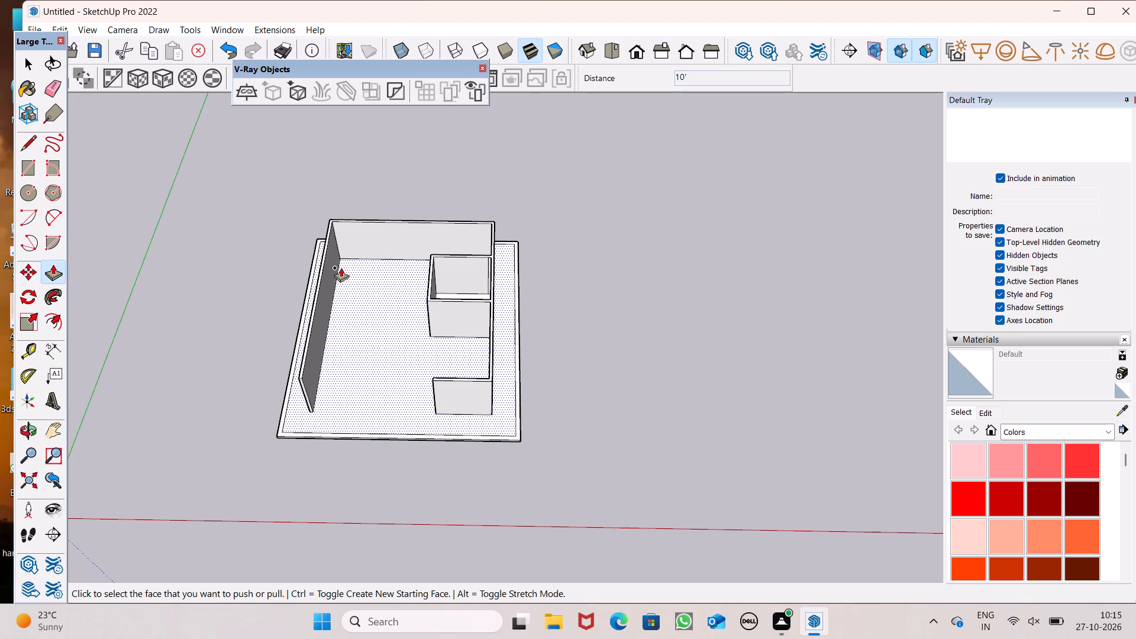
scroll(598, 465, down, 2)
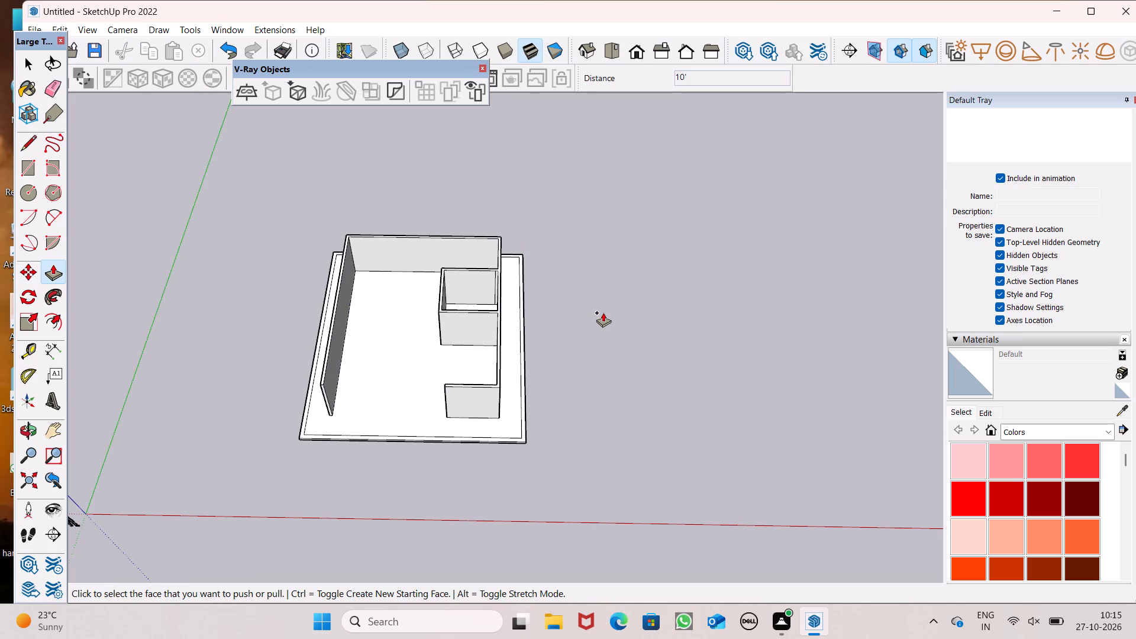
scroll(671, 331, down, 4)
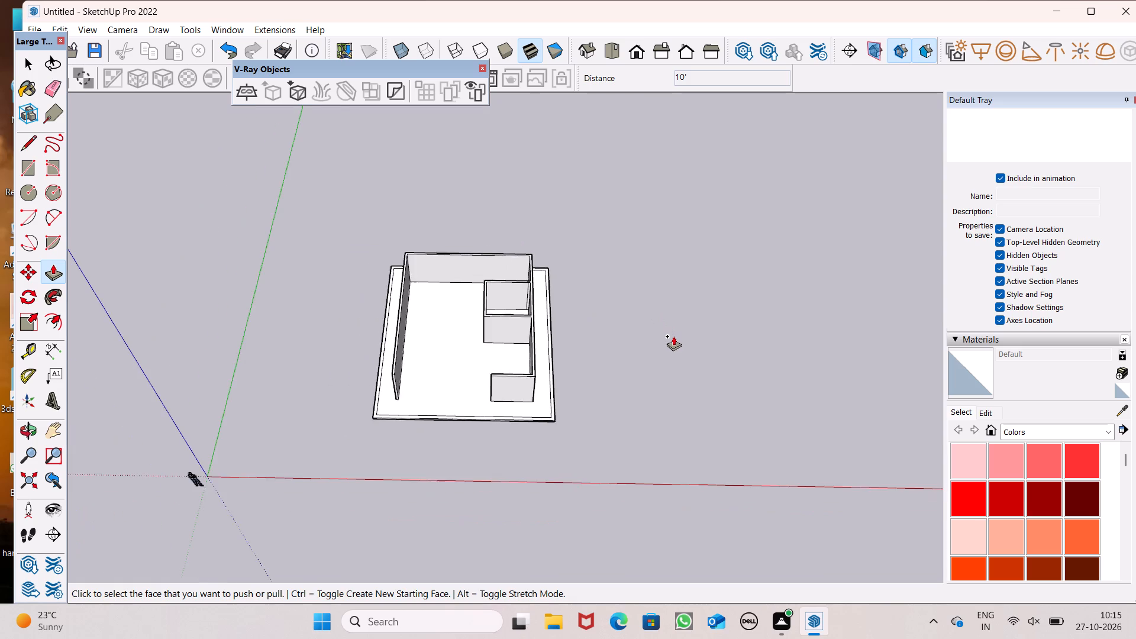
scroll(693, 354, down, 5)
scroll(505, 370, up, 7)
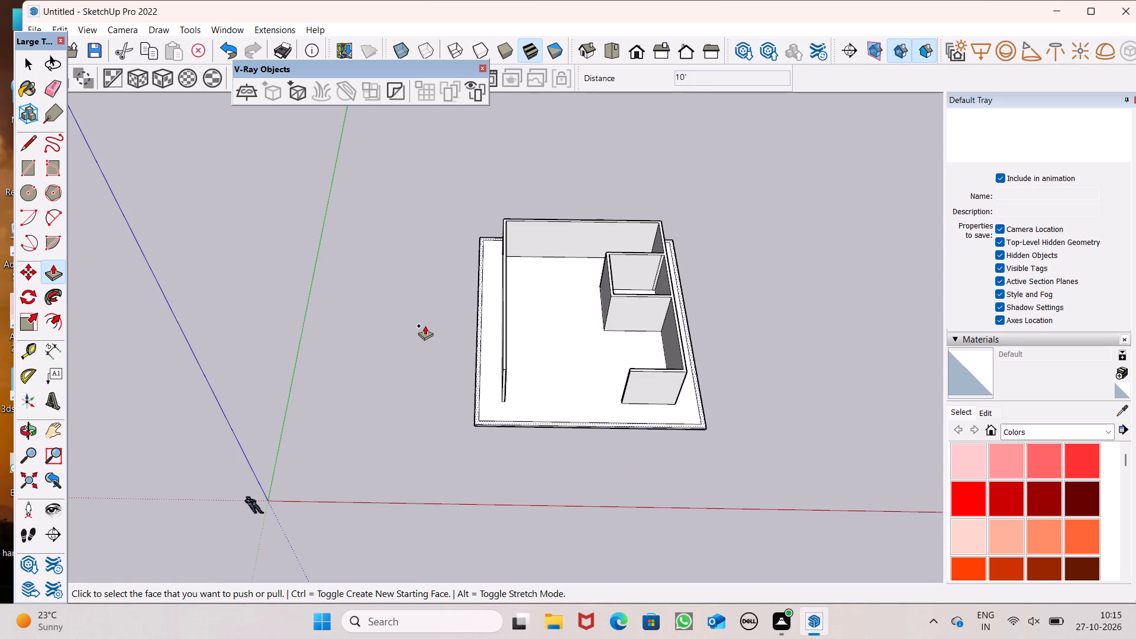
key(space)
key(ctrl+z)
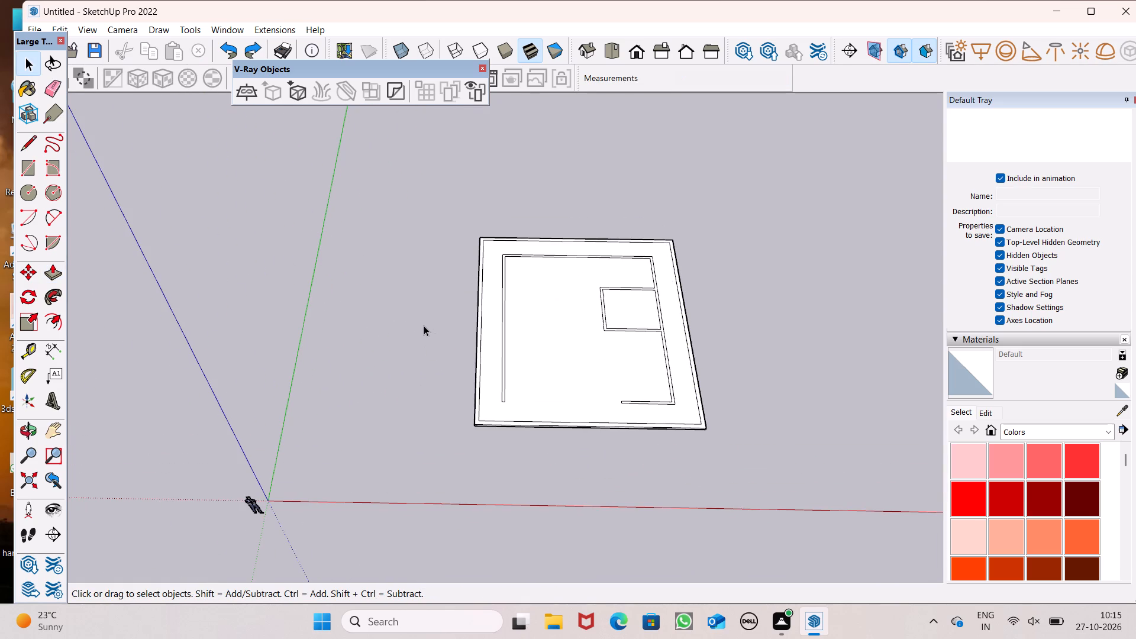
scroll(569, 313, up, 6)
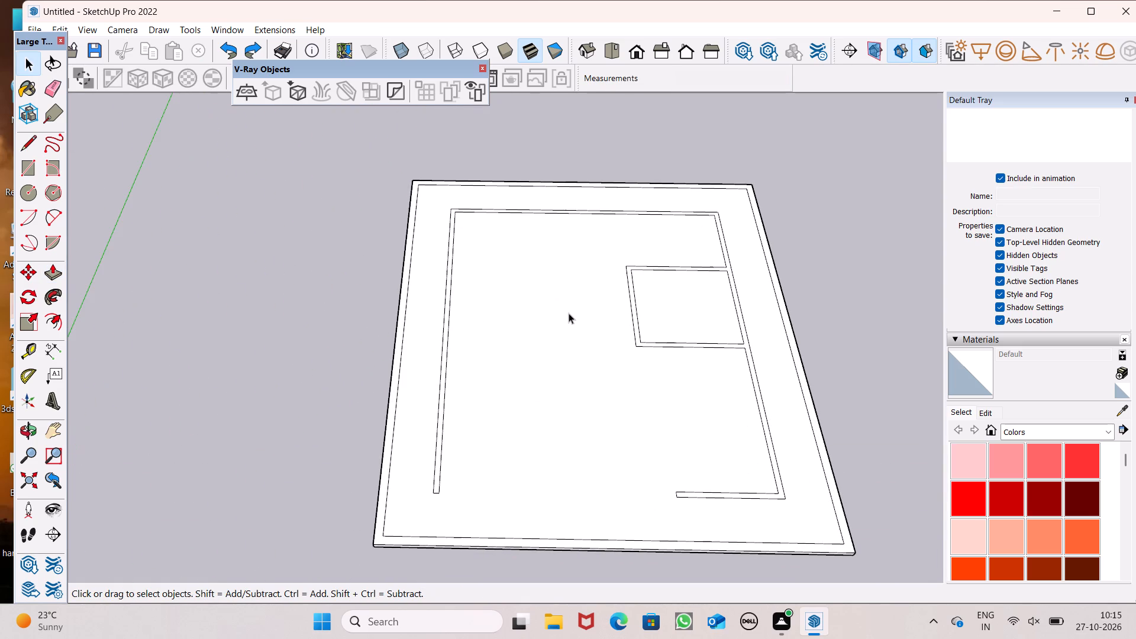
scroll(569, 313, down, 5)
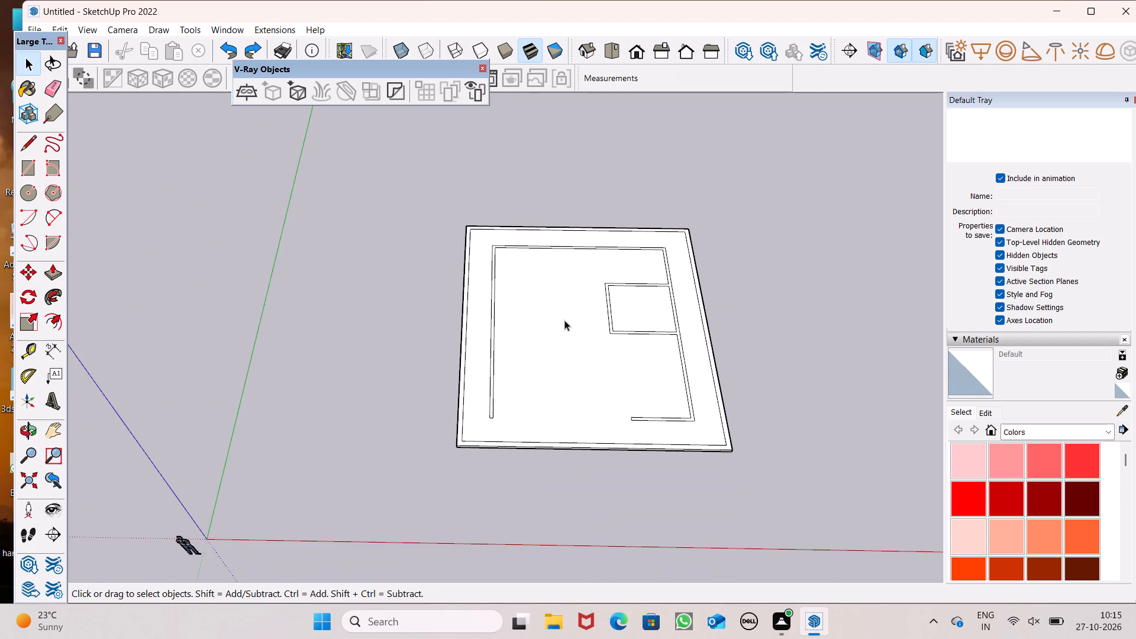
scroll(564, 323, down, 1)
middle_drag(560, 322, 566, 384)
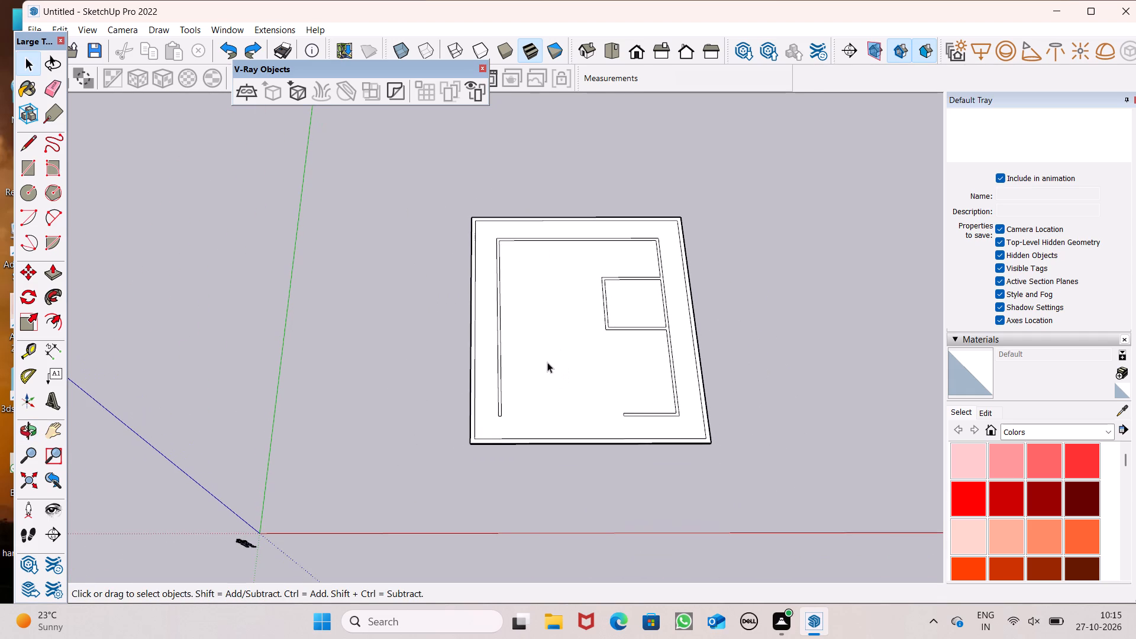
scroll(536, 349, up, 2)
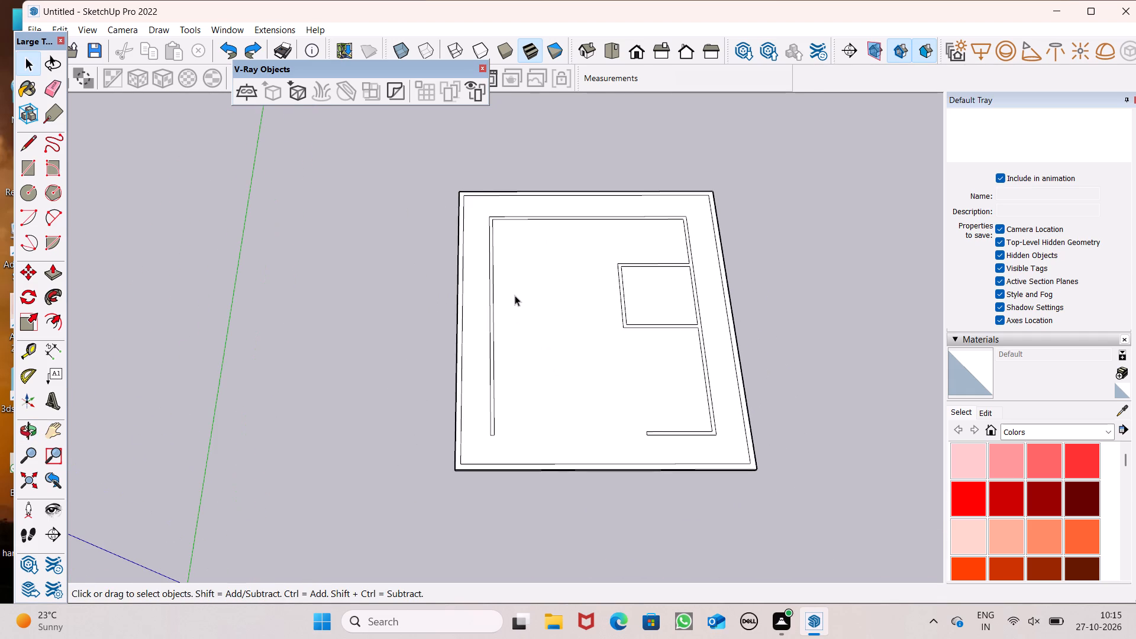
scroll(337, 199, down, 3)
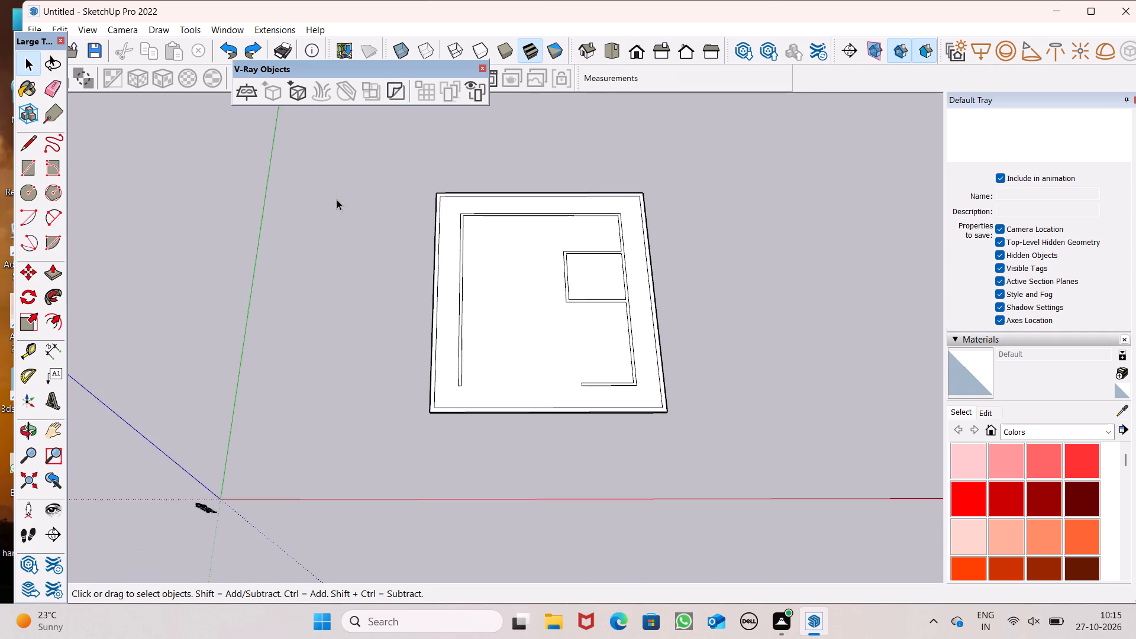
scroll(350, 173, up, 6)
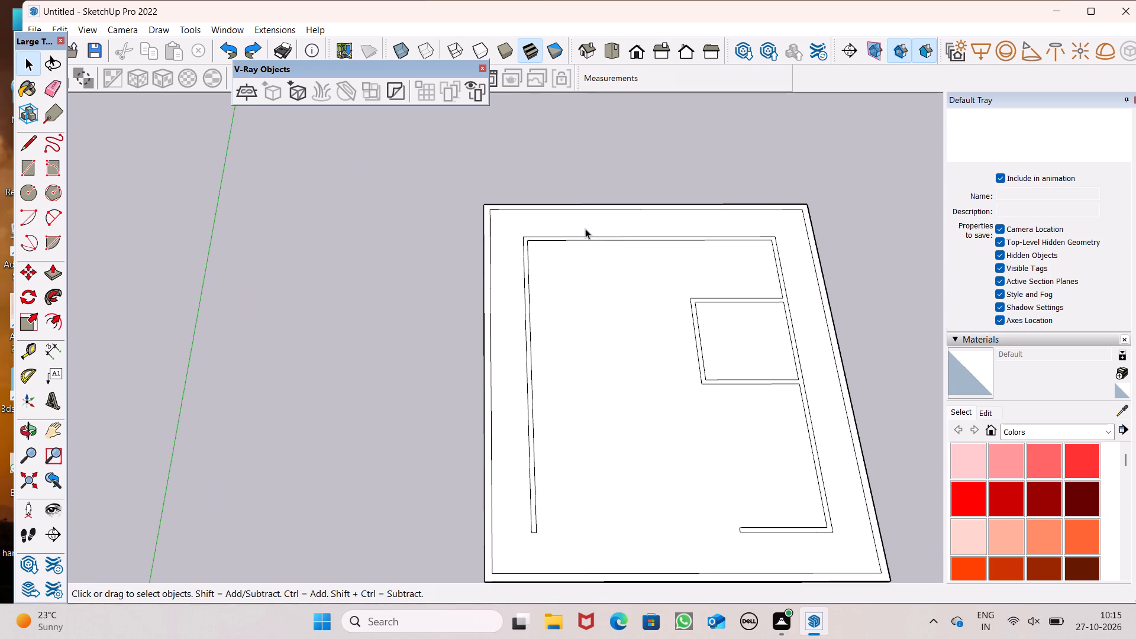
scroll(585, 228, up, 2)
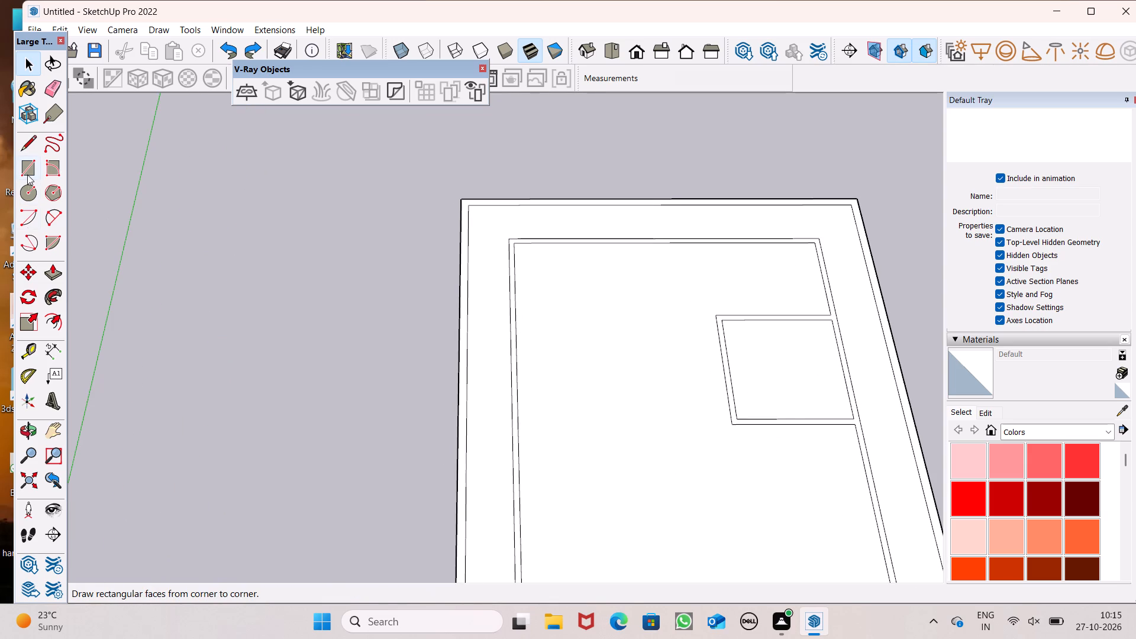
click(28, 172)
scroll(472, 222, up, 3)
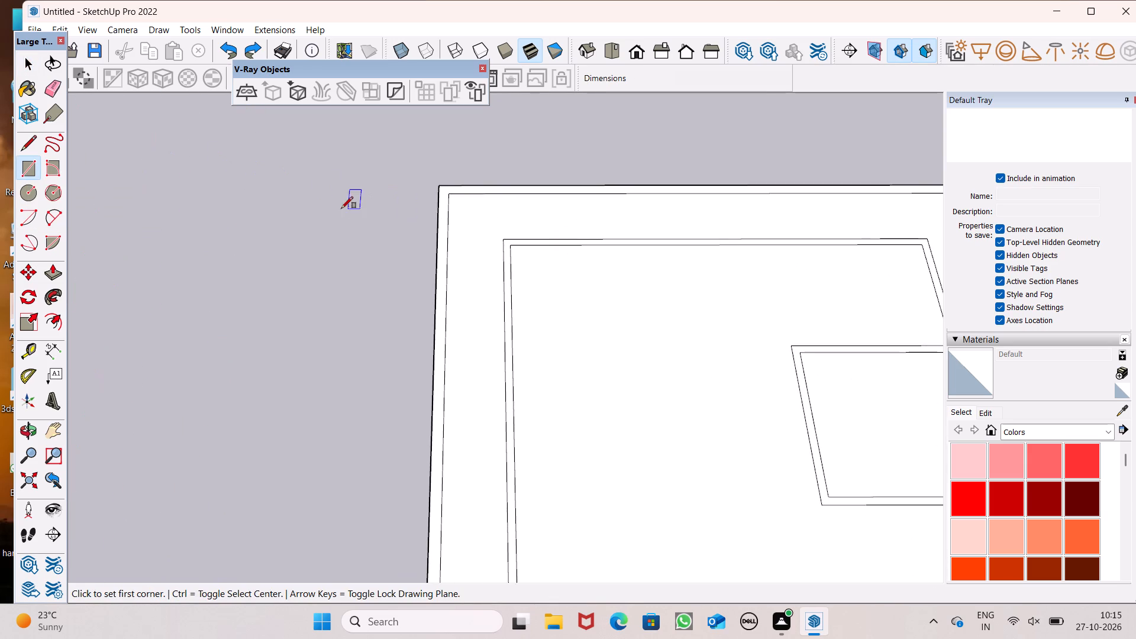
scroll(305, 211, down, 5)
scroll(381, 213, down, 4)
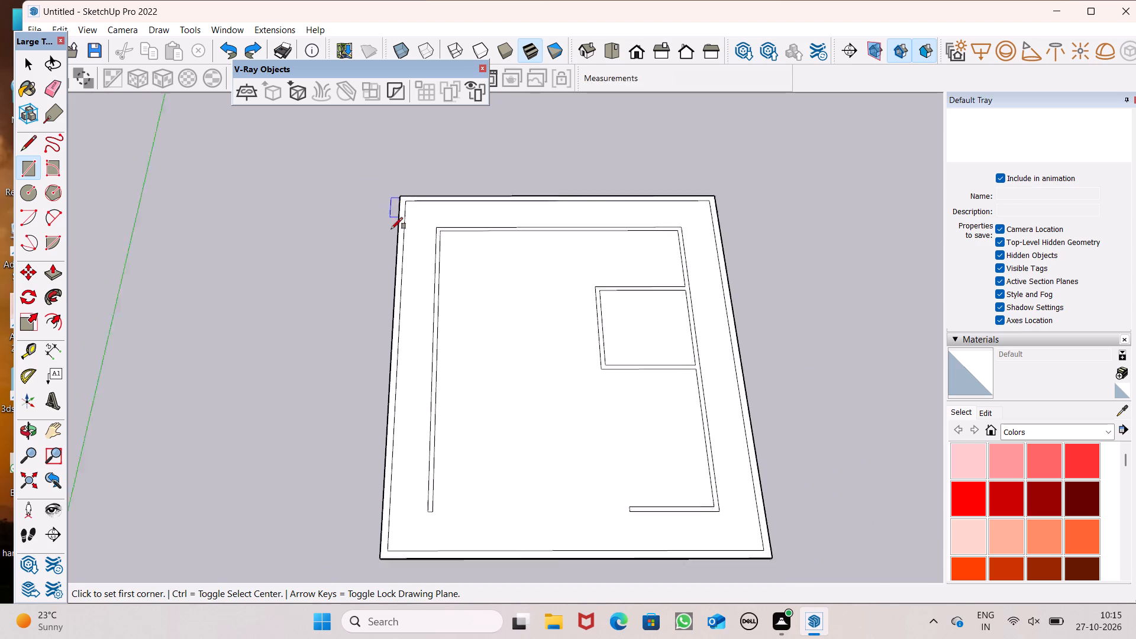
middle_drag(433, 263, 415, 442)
In top view, draw a line across the right wall, continuing the square room's outer back edge to the wall's outer edge.
click(33, 148)
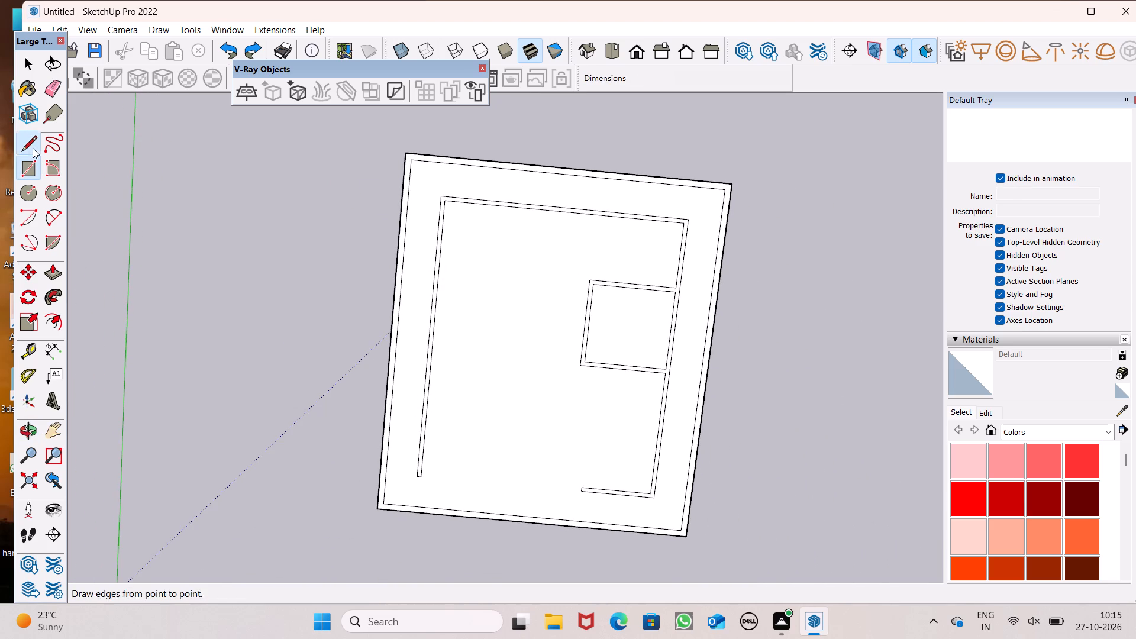
scroll(553, 356, up, 1)
middle_drag(553, 356, 612, 339)
scroll(340, 303, down, 4)
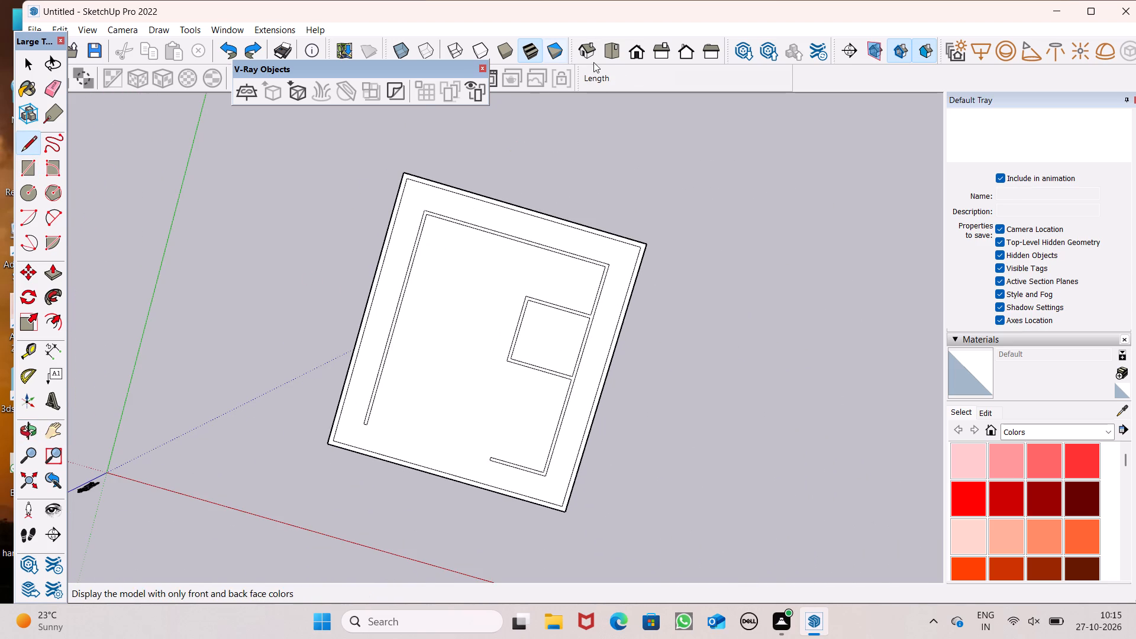
click(616, 50)
scroll(563, 240, up, 2)
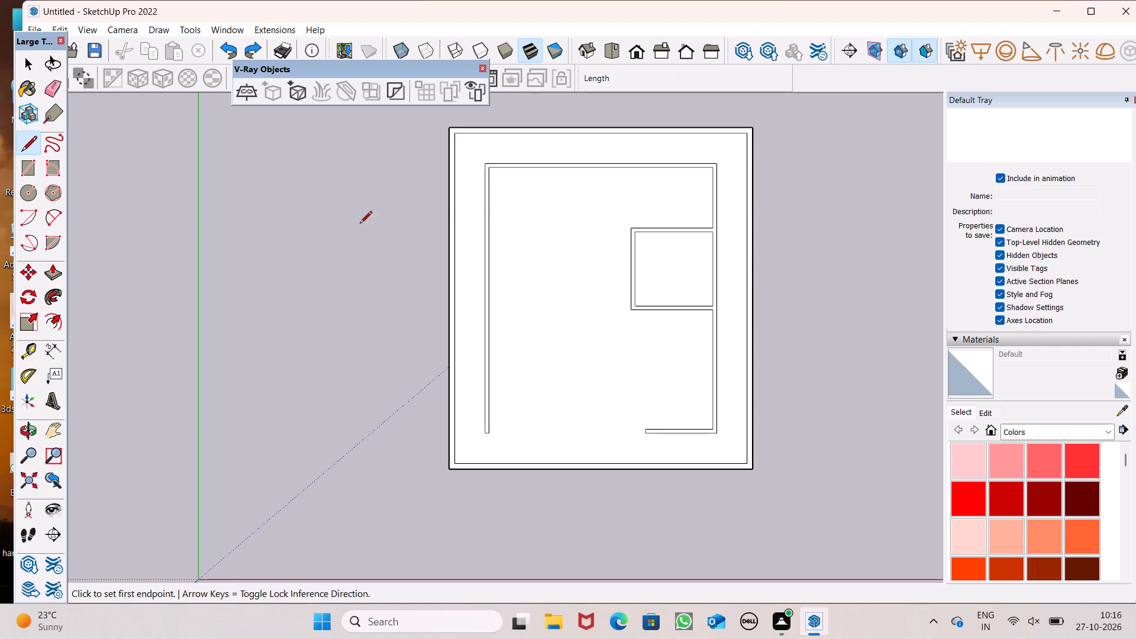
scroll(703, 214, up, 9)
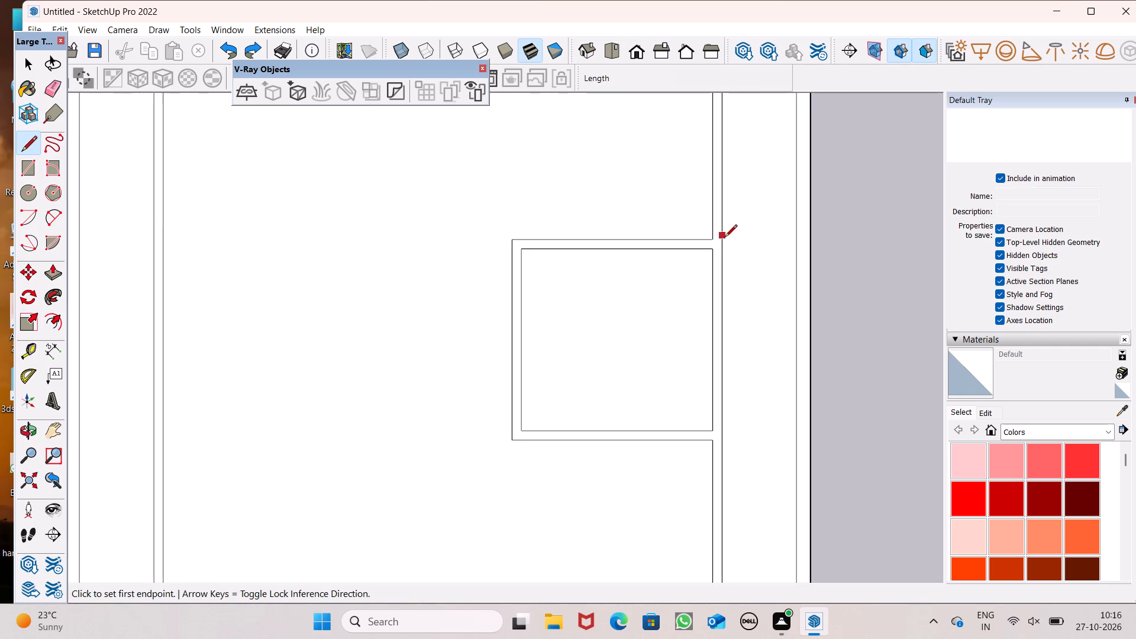
scroll(748, 257, up, 7)
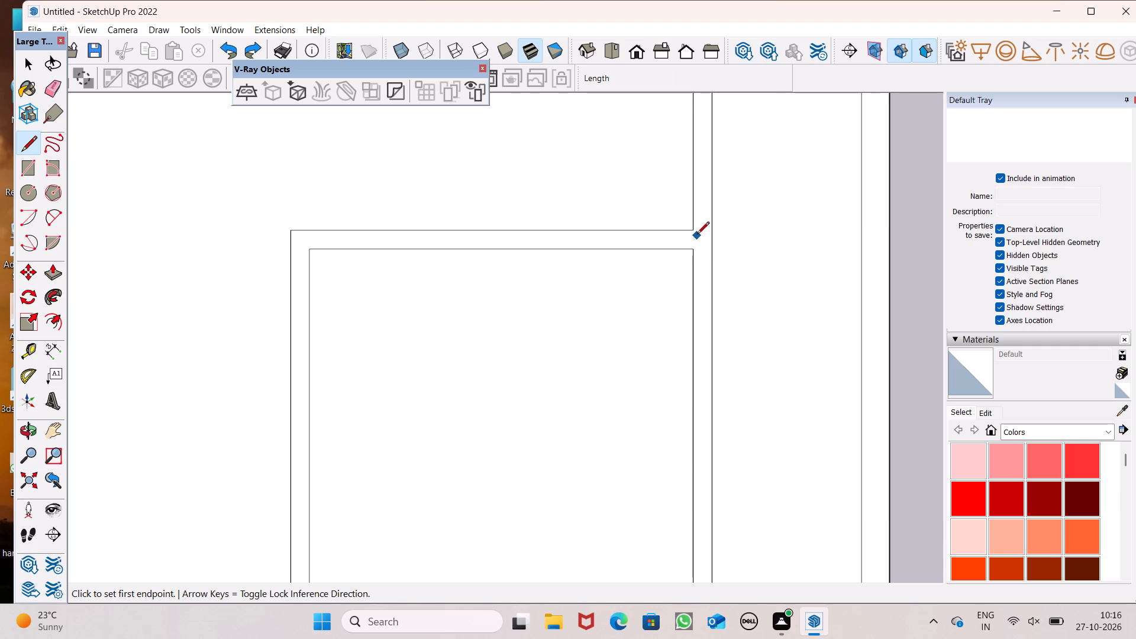
drag(693, 231, 698, 230)
click(711, 229)
scroll(488, 188, down, 6)
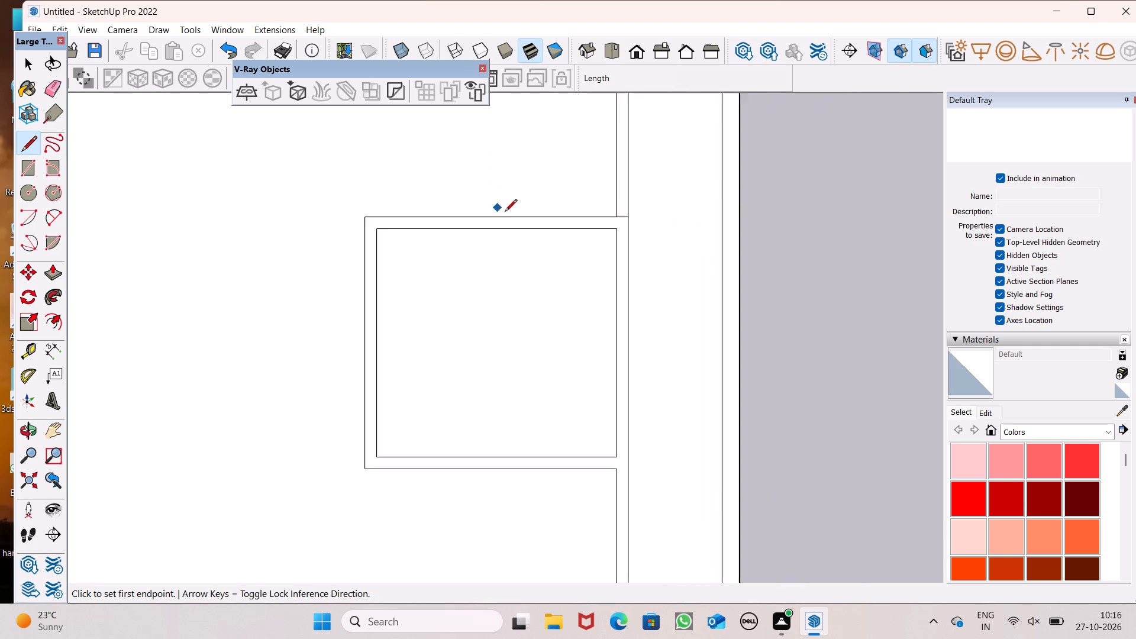
Draw a 6" line across the right wall, continuing the square room's outer front edge to the wall's outer edge.
click(609, 446)
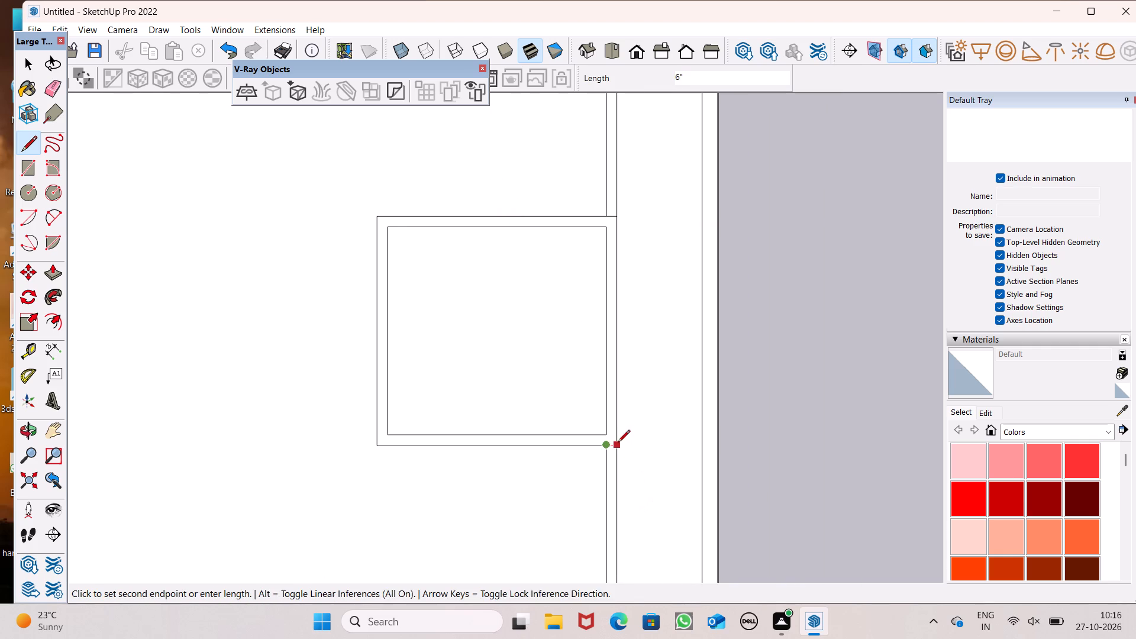
click(618, 443)
Push/Pull the square room's wall ring up to a height of 10'.
scroll(588, 357, down, 8)
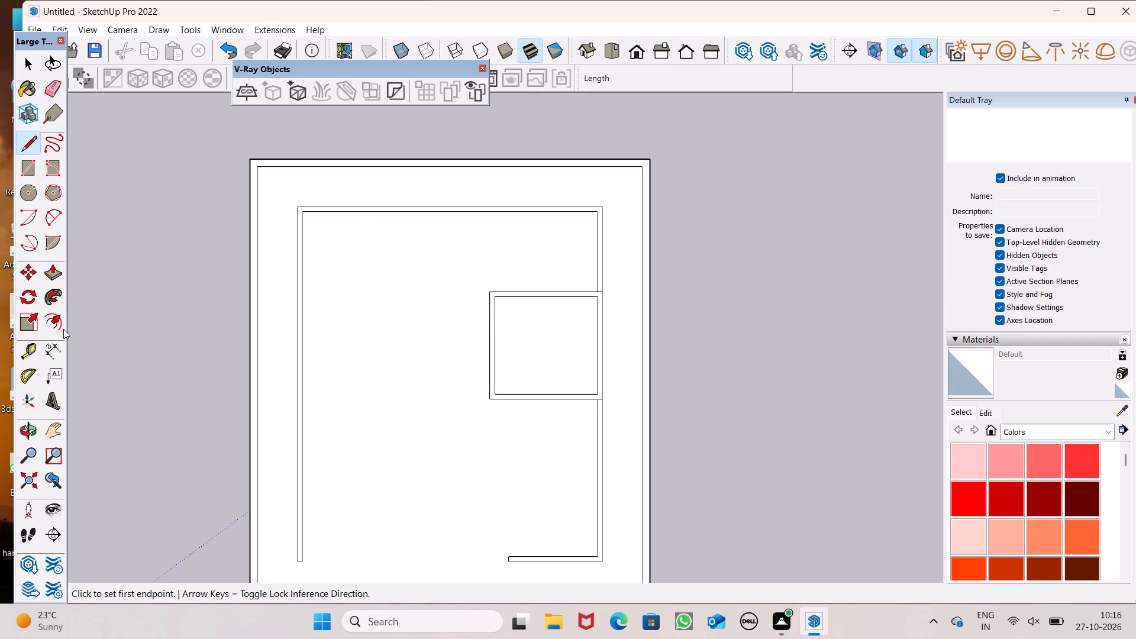
click(57, 273)
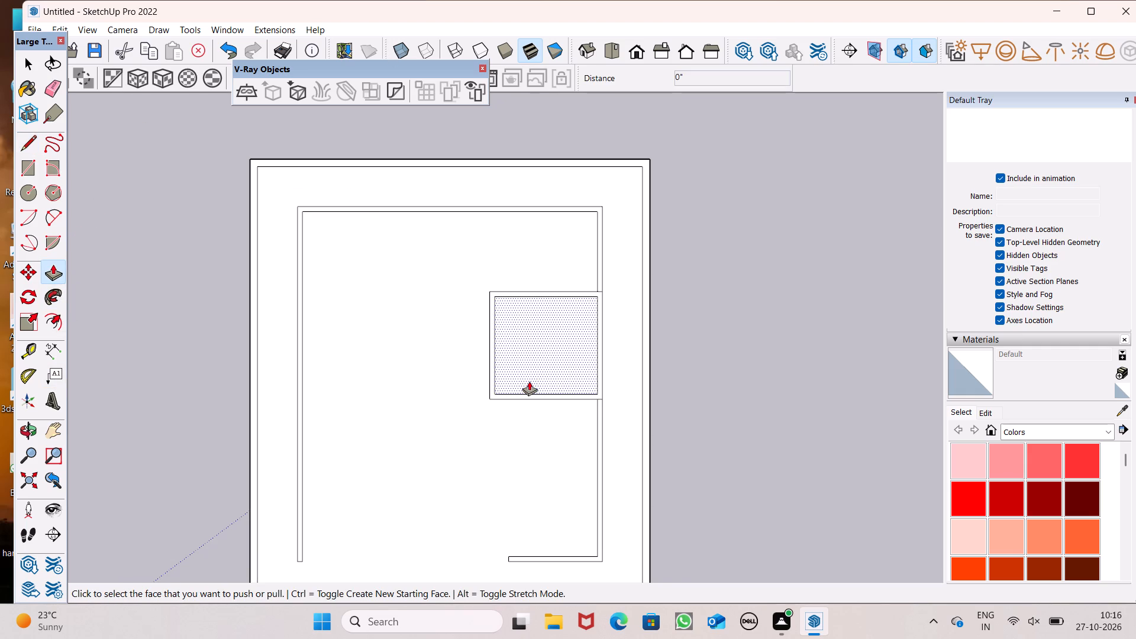
scroll(529, 381, up, 5)
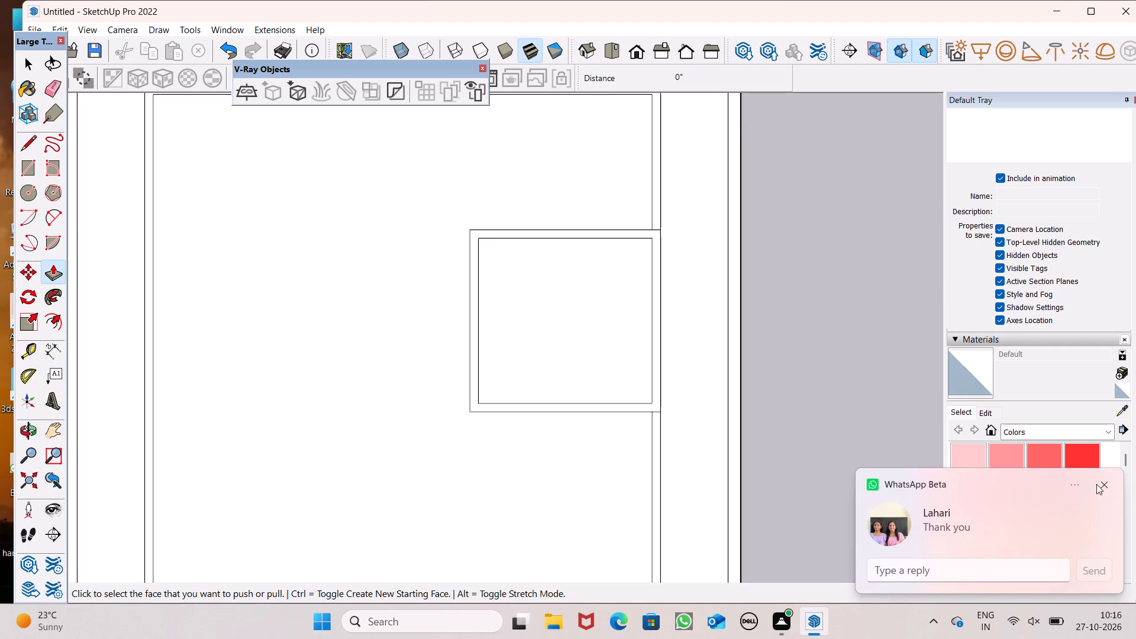
click(1096, 480)
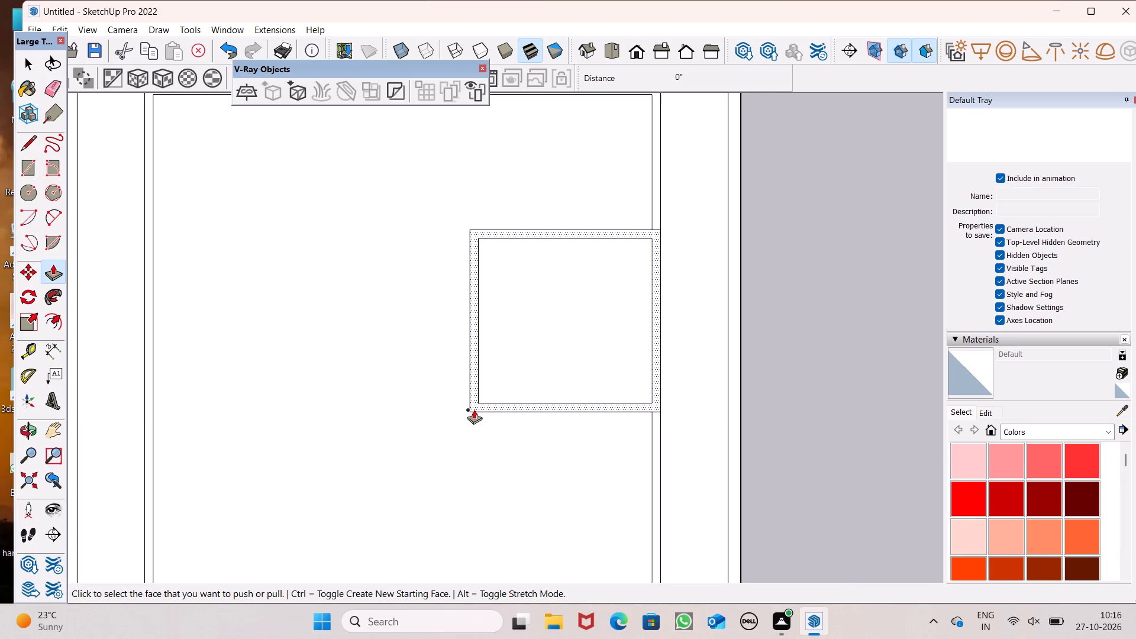
drag(474, 409, 334, 380)
text(10')
key(Return)
Examine the extruded square room and the remaining flat wall outlines from angled views.
scroll(334, 375, down, 4)
middle_drag(511, 366, 486, 185)
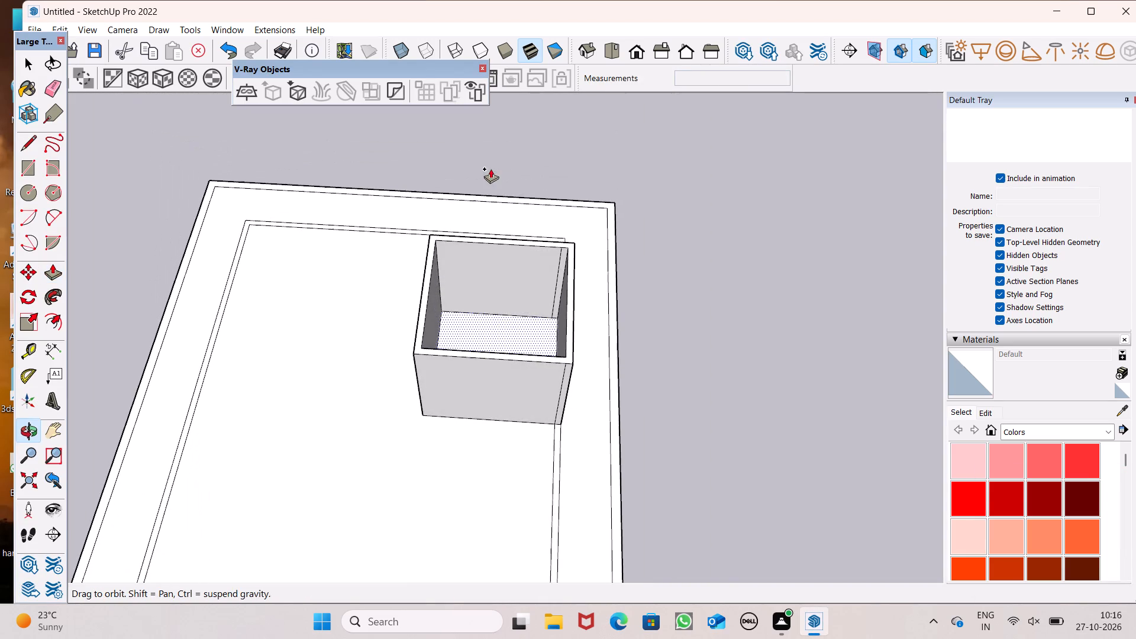
middle_drag(463, 459, 441, 380)
scroll(663, 394, down, 4)
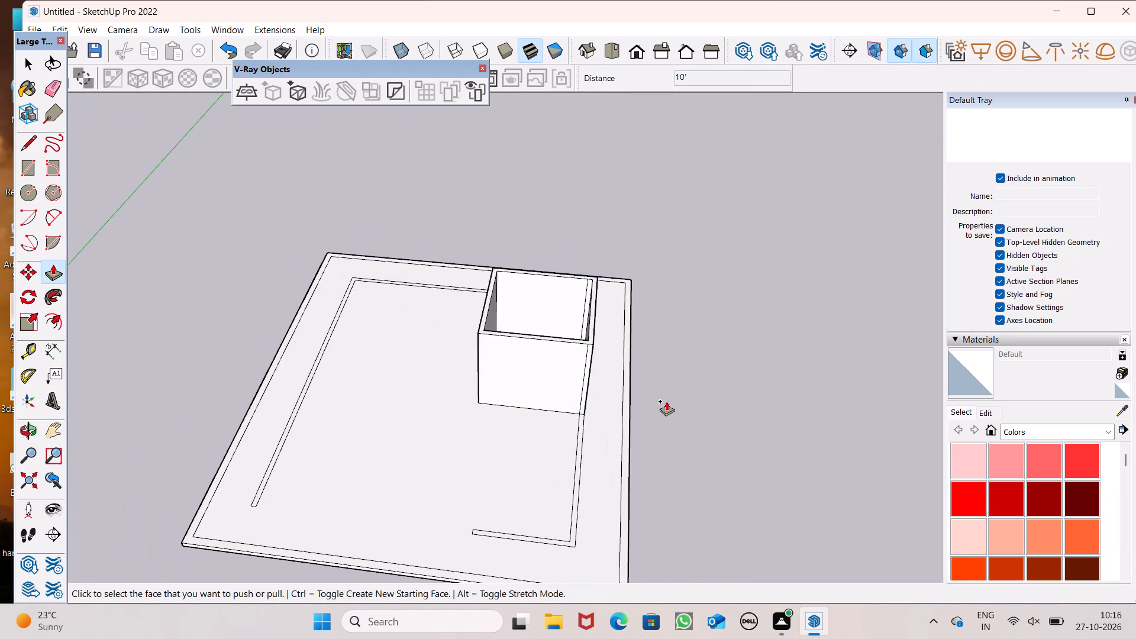
scroll(728, 415, down, 4)
middle_drag(729, 430, 764, 538)
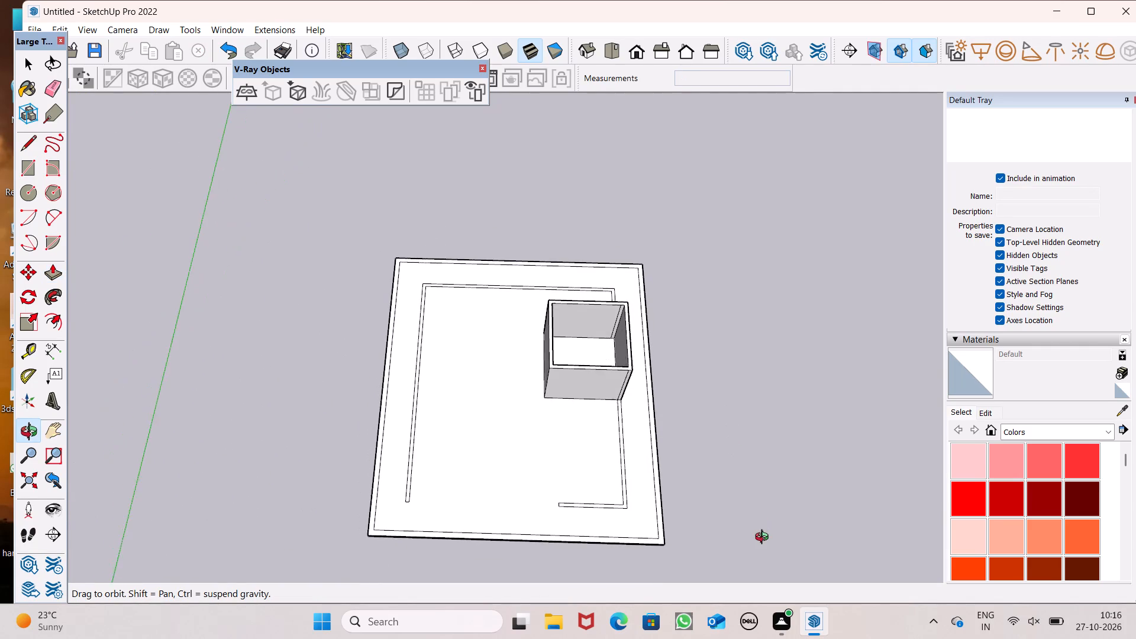
middle_drag(764, 538, 764, 539)
scroll(764, 539, up, 1)
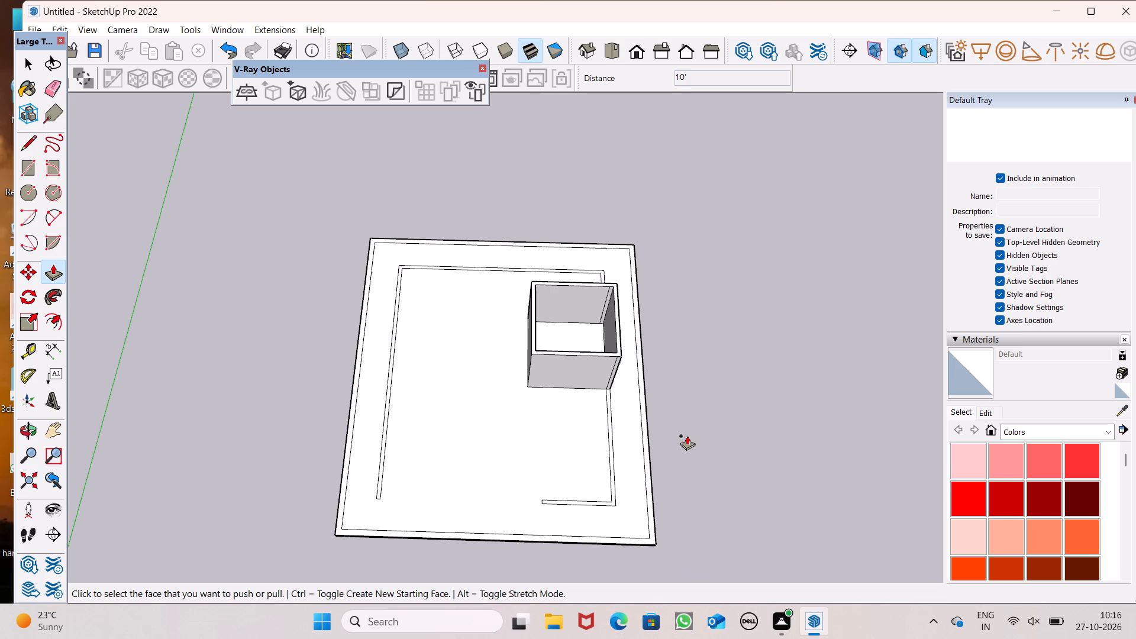
scroll(687, 435, down, 5)
scroll(615, 408, down, 5)
scroll(561, 375, up, 6)
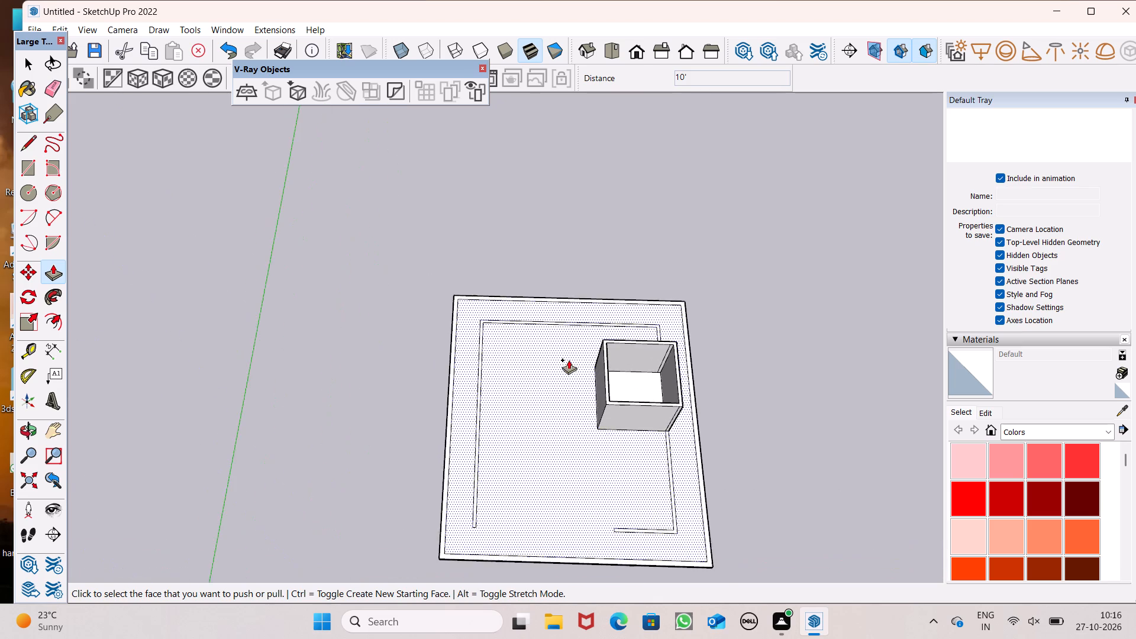
scroll(673, 311, up, 7)
scroll(737, 346, down, 6)
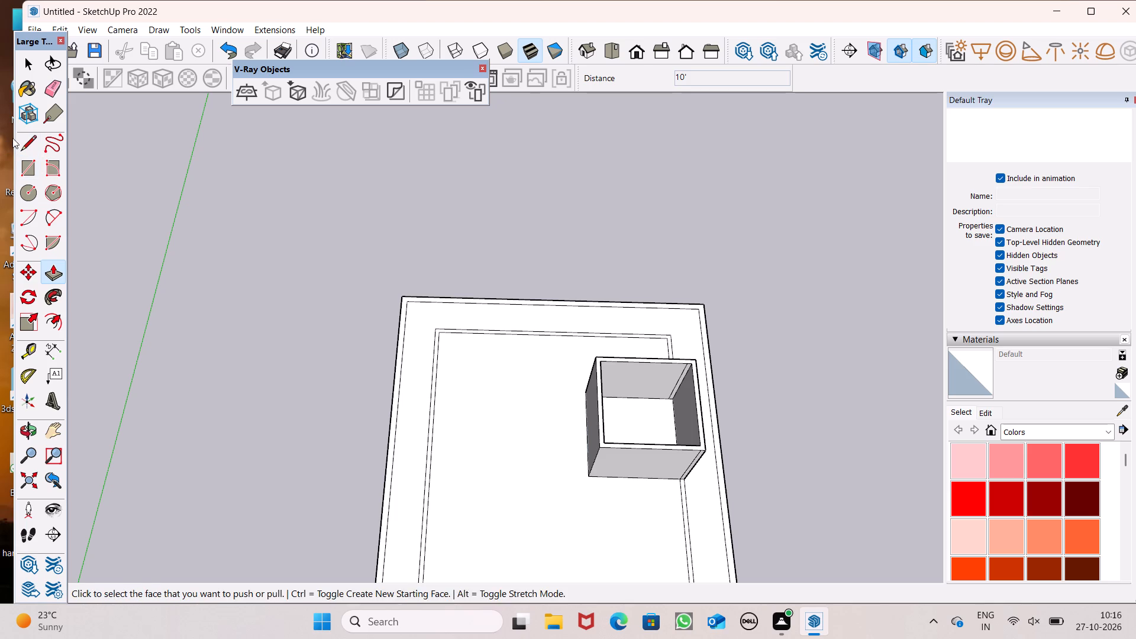
Draw a 6" line across the left wall strip just in front of the back left inner corner.
click(27, 143)
scroll(300, 341, down, 3)
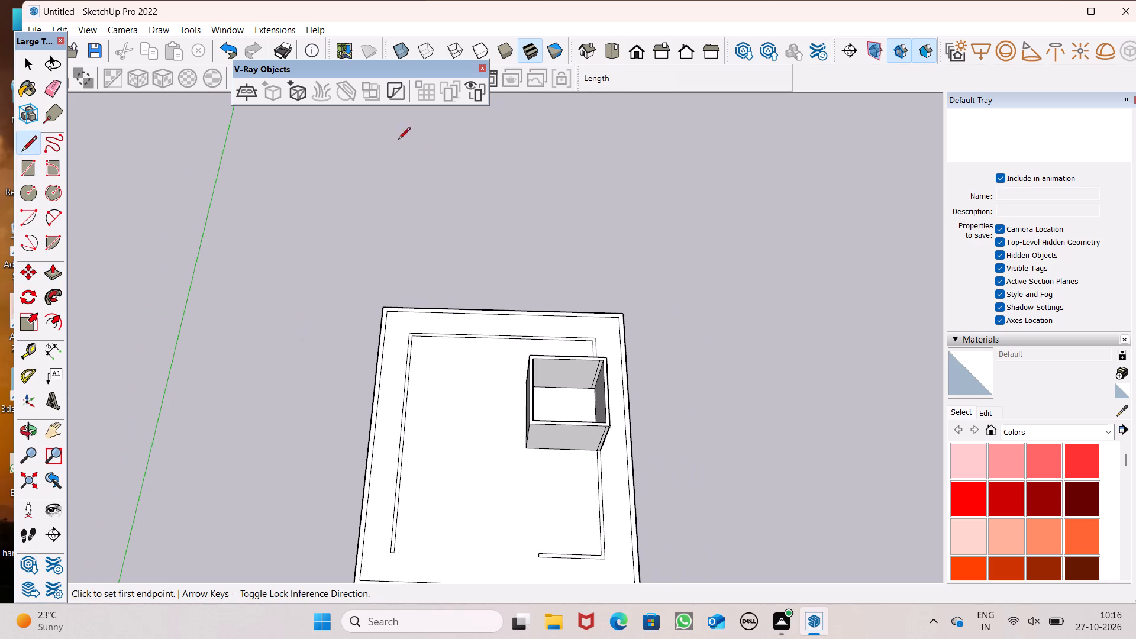
scroll(465, 209, down, 4)
scroll(416, 302, up, 8)
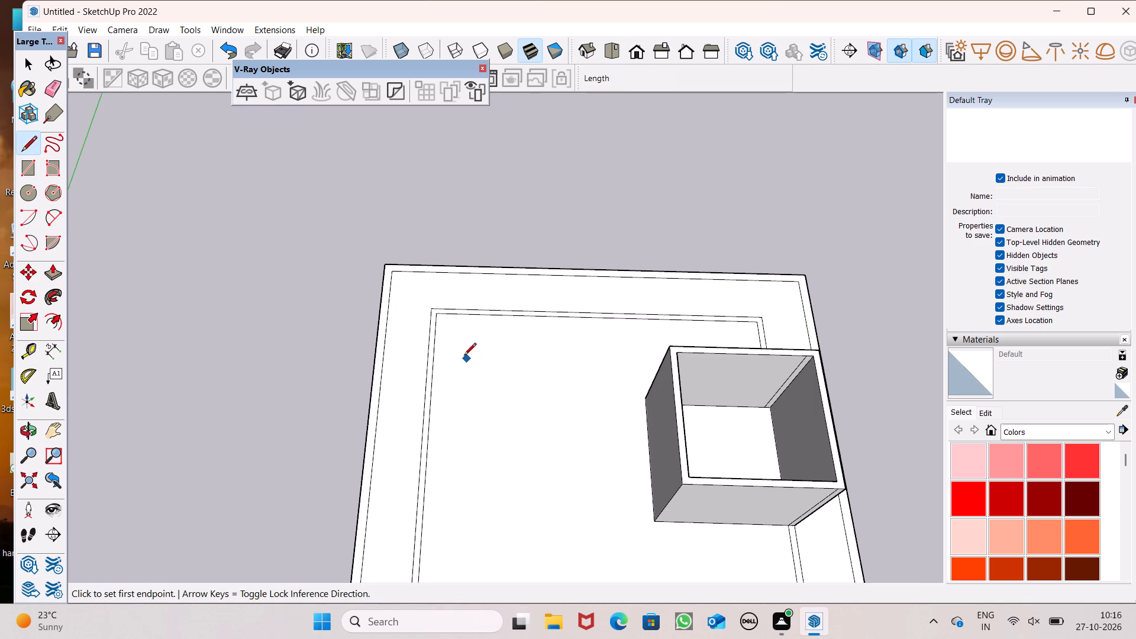
scroll(458, 331, up, 11)
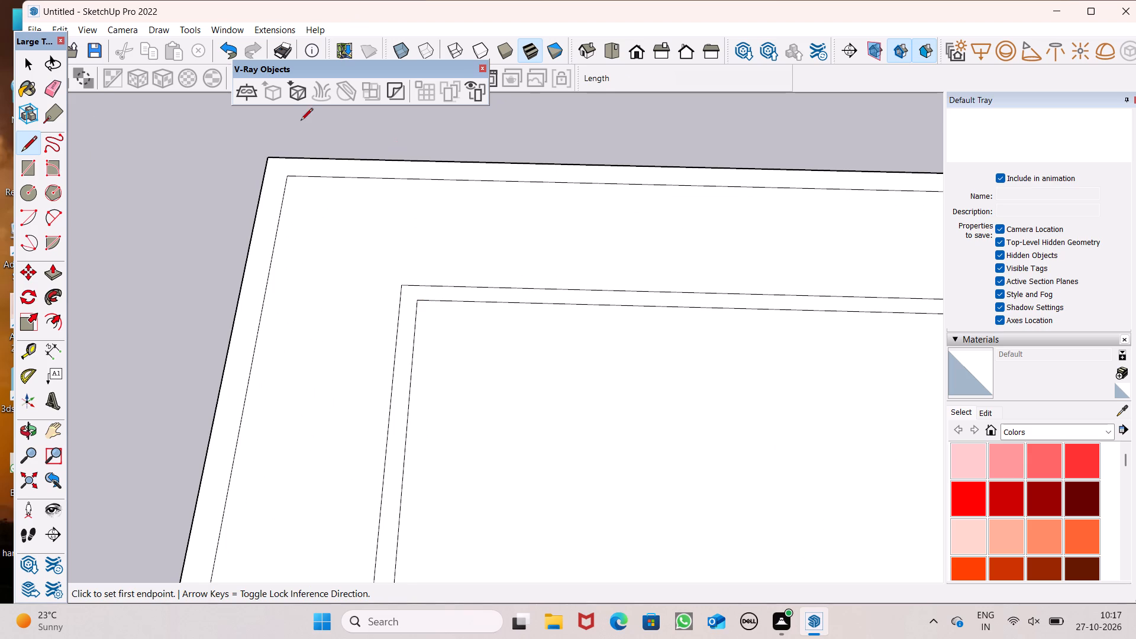
scroll(390, 288, down, 1)
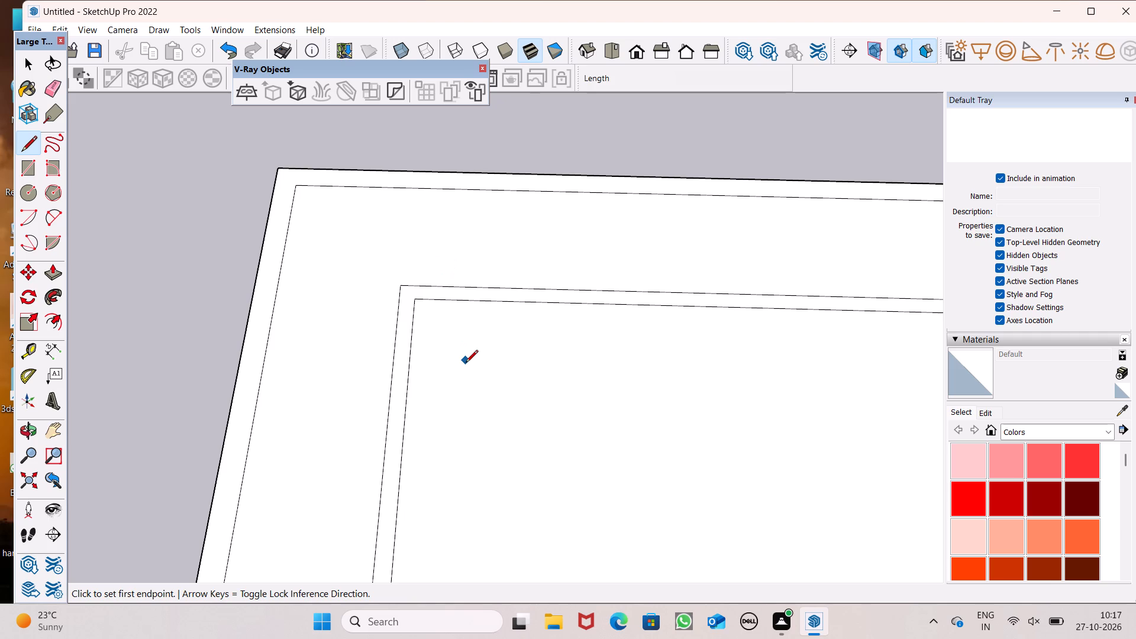
scroll(411, 292, up, 4)
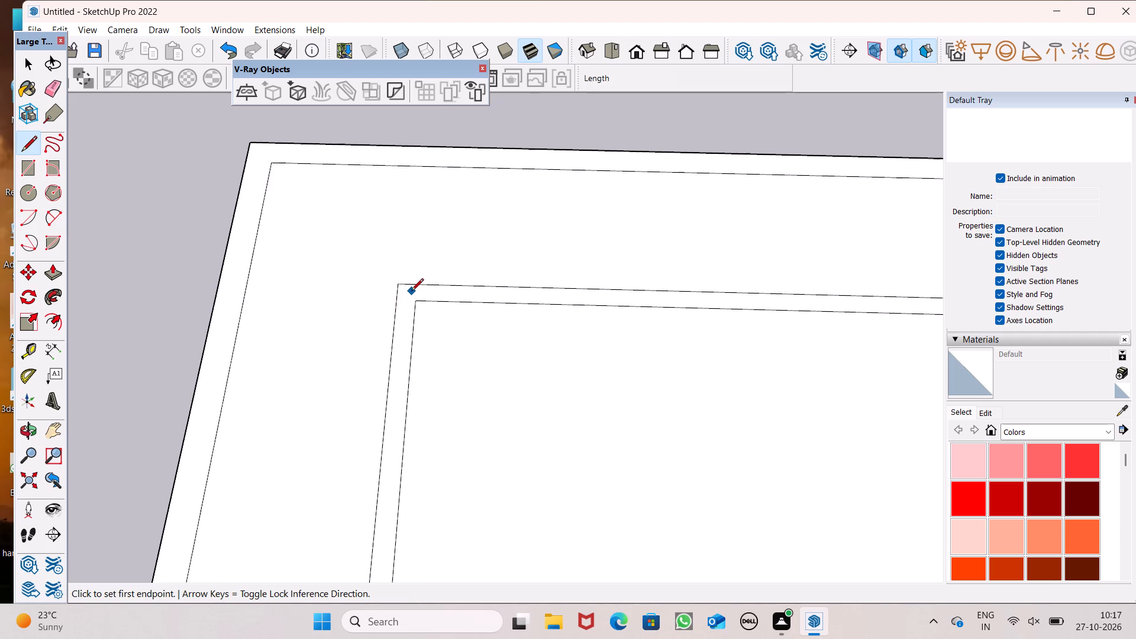
scroll(411, 292, up, 3)
click(418, 335)
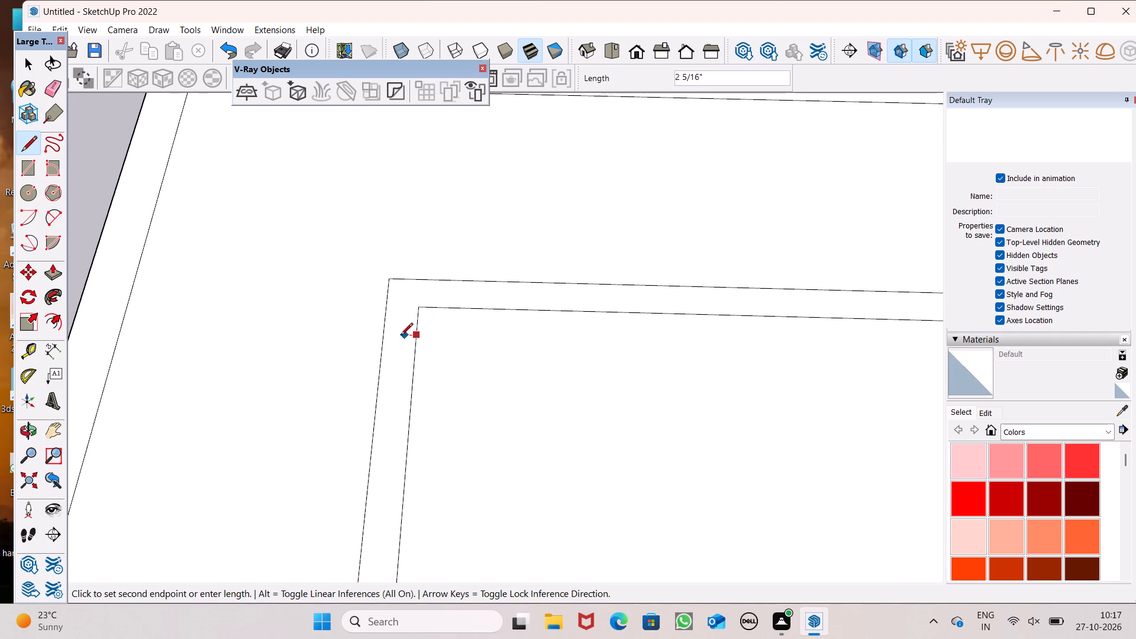
click(382, 336)
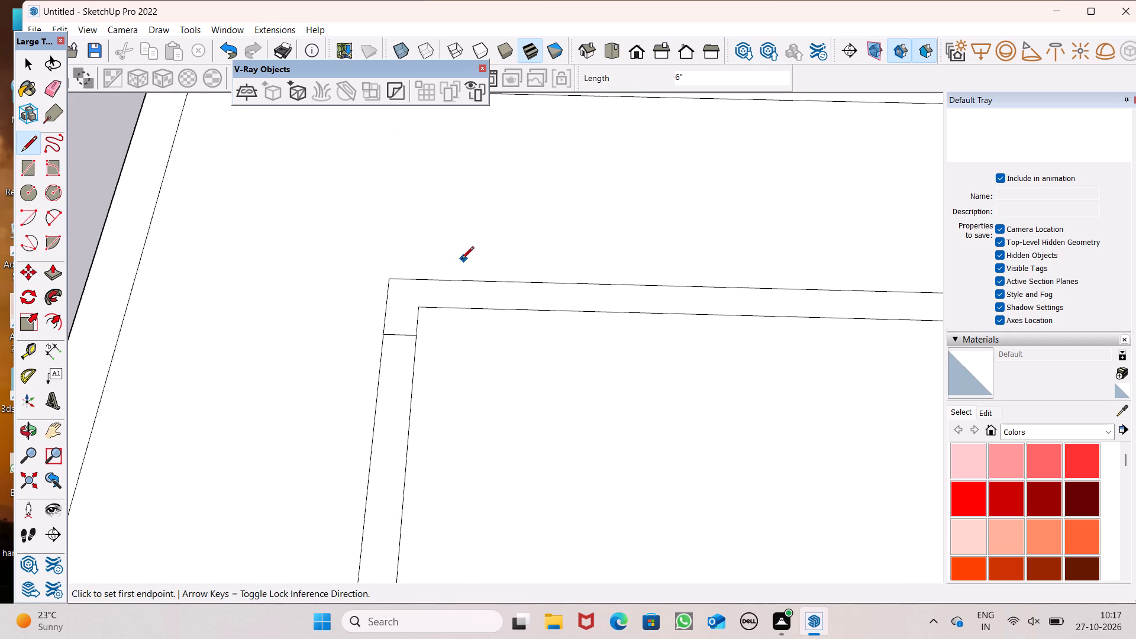
Draw a line across the back wall strip beside the back left corner and erase its overshoot past the inner edge.
click(446, 280)
click(438, 312)
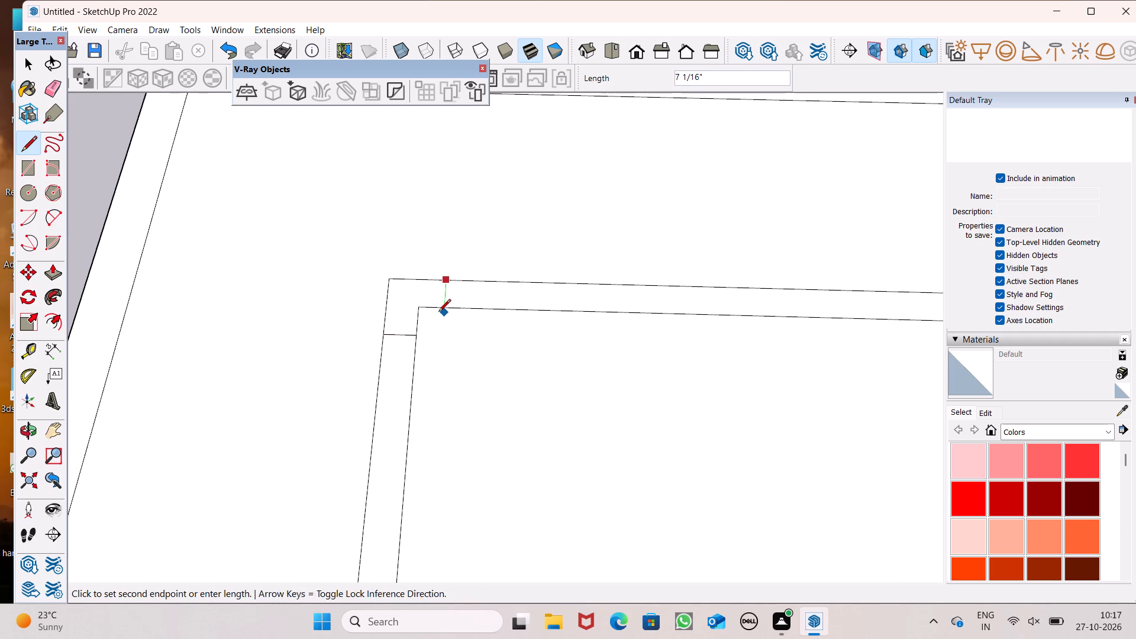
key(space)
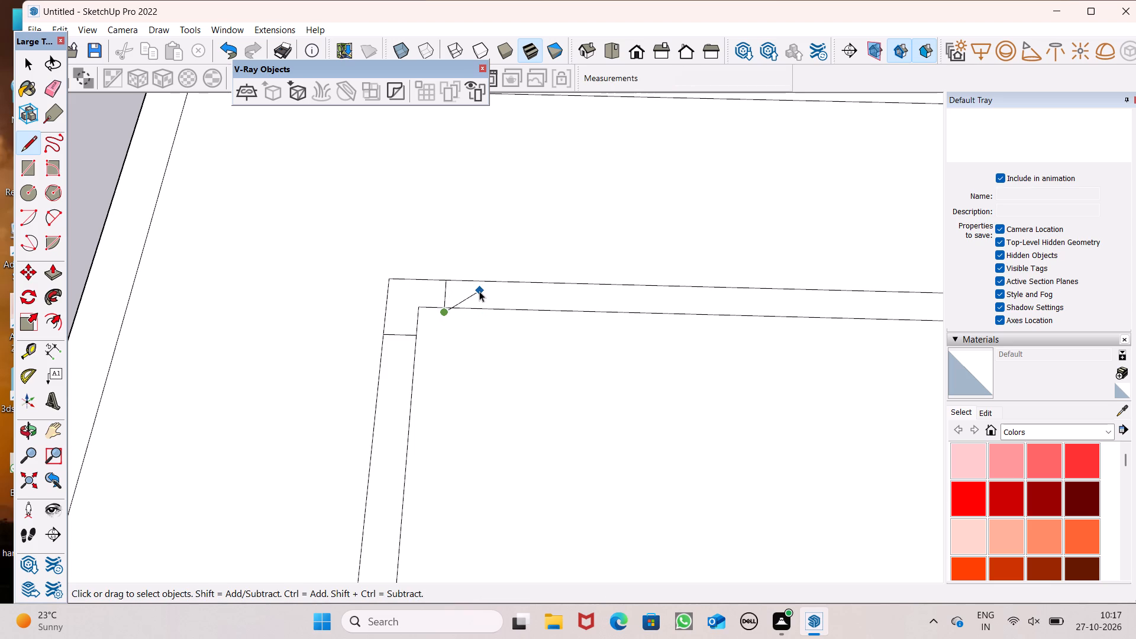
click(47, 94)
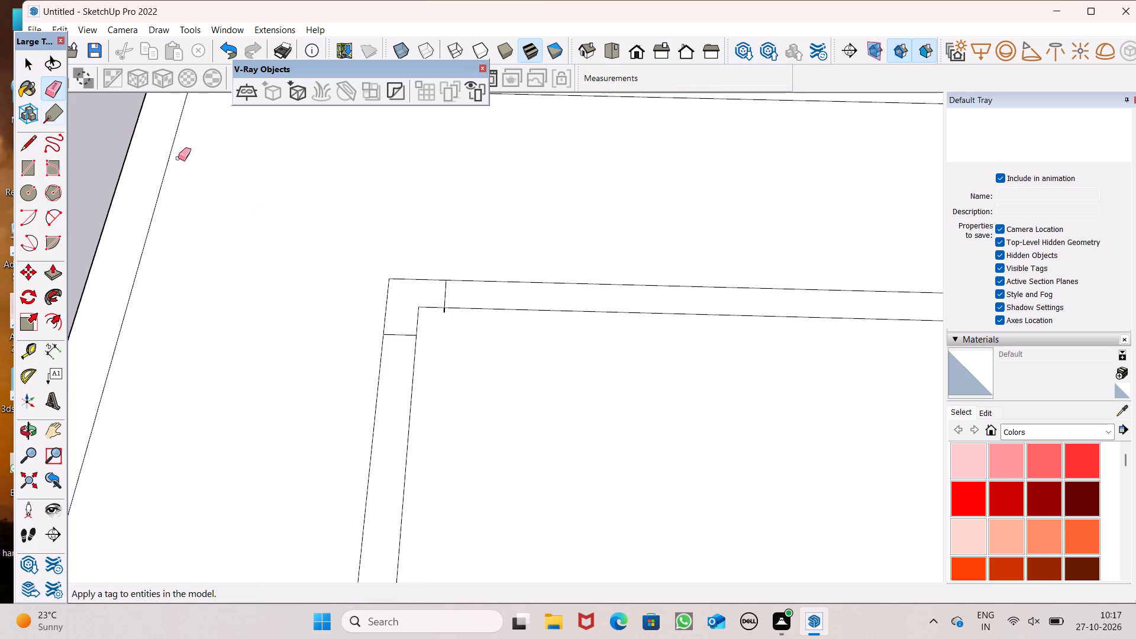
scroll(548, 428, up, 6)
scroll(463, 269, up, 7)
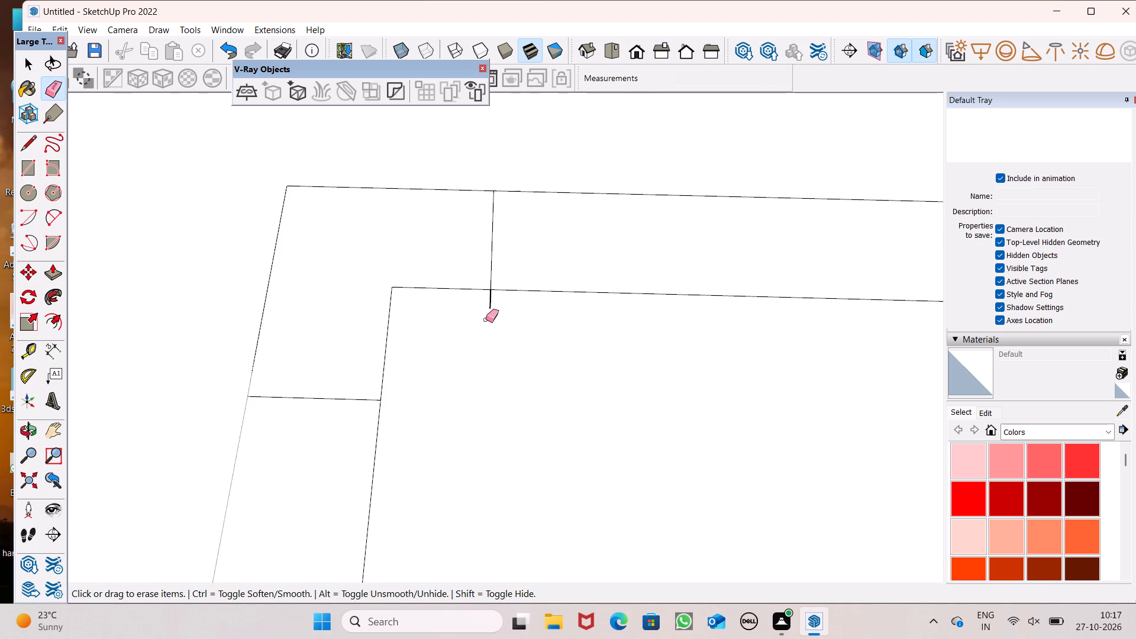
drag(487, 308, 499, 299)
scroll(439, 240, down, 8)
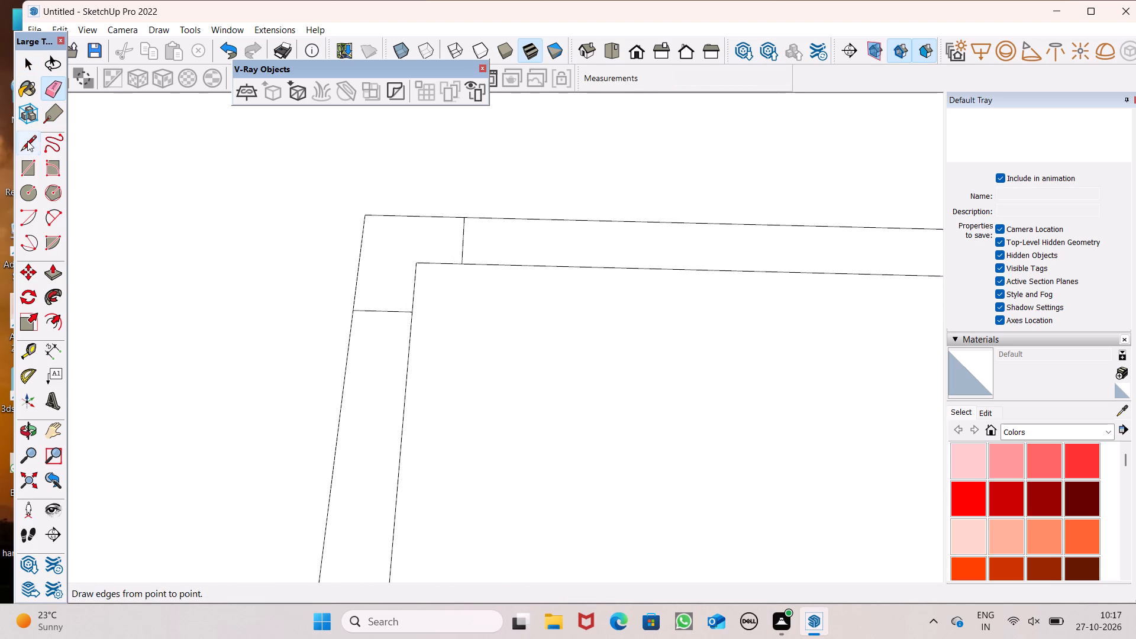
Draw two closely spaced 6" lines across the left wall strip, roughly a third of the way from the back corner.
click(27, 141)
scroll(369, 201, down, 3)
scroll(440, 234, down, 7)
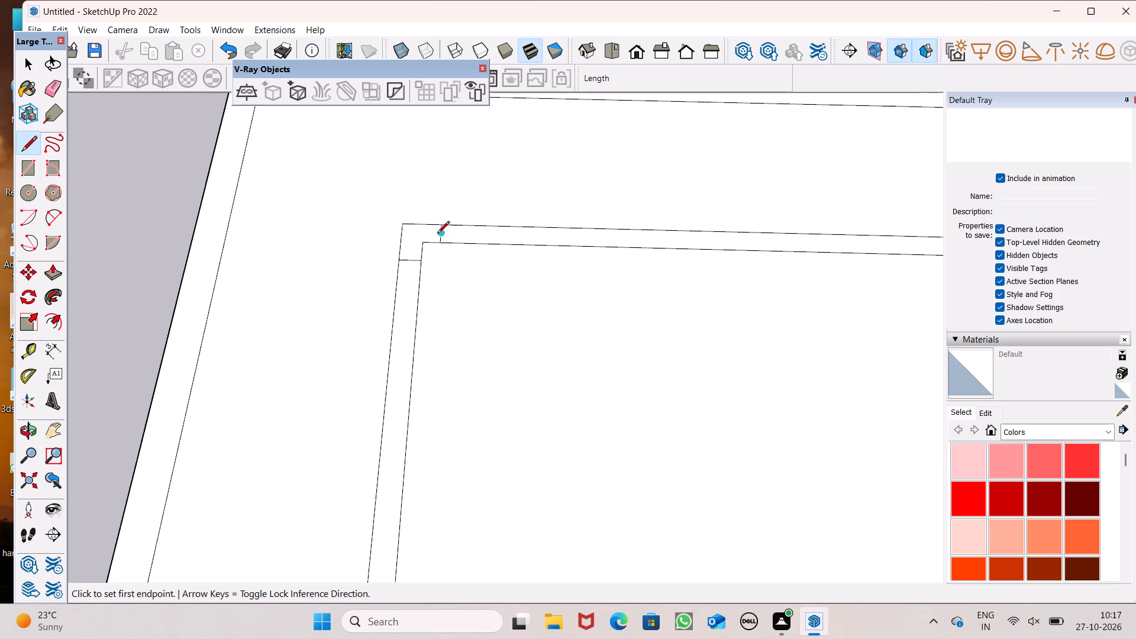
scroll(437, 234, down, 9)
scroll(422, 382, up, 4)
scroll(411, 336, down, 7)
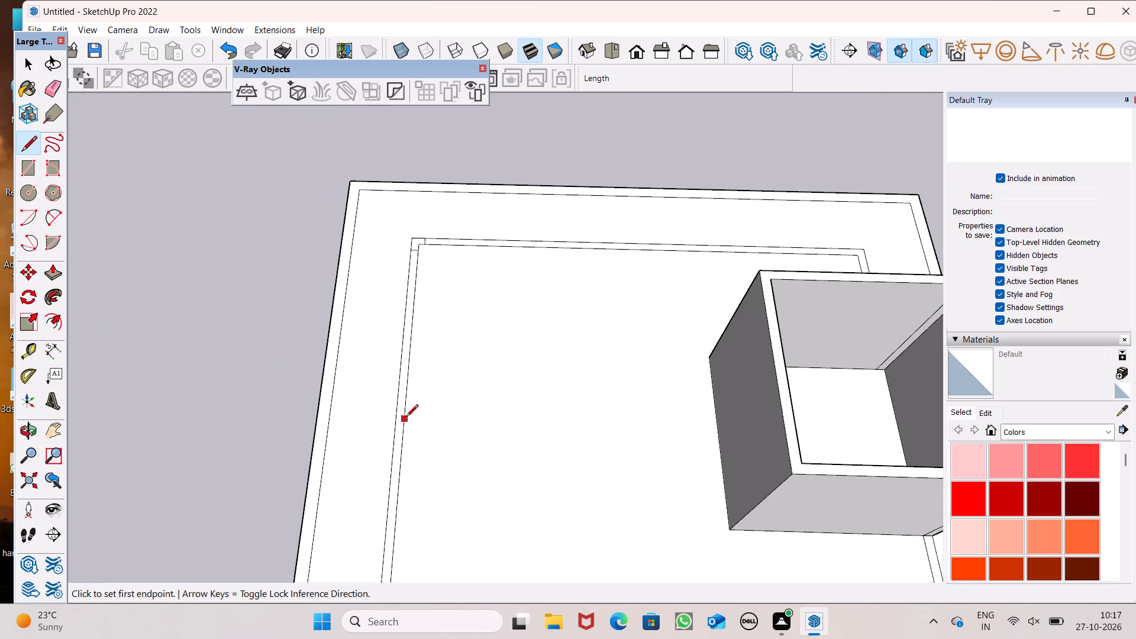
scroll(406, 418, up, 4)
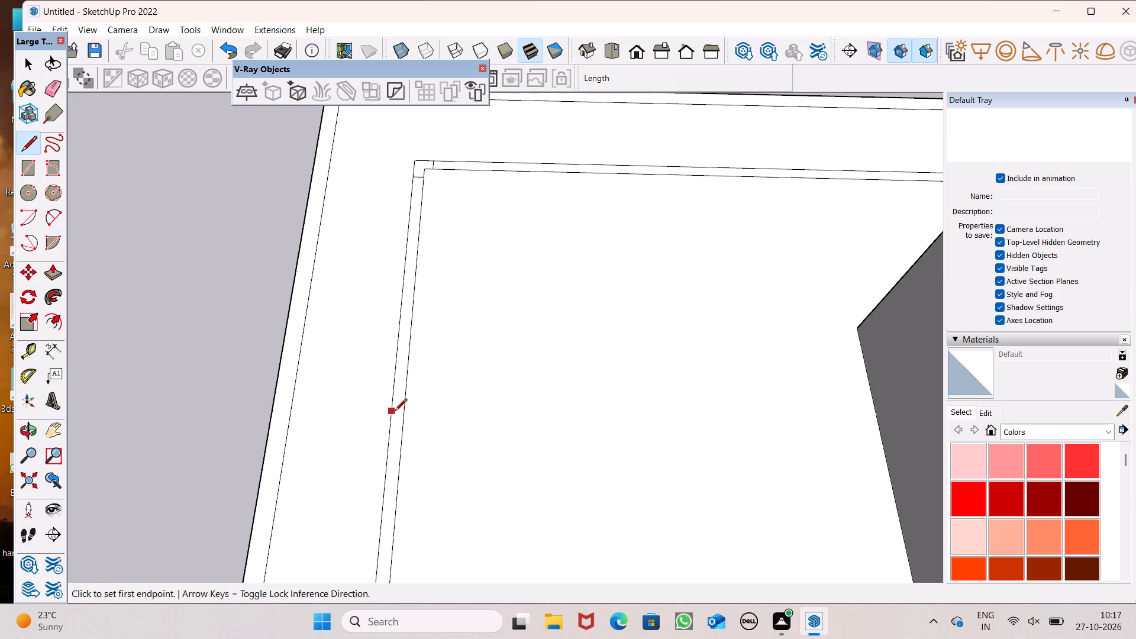
scroll(385, 390, up, 1)
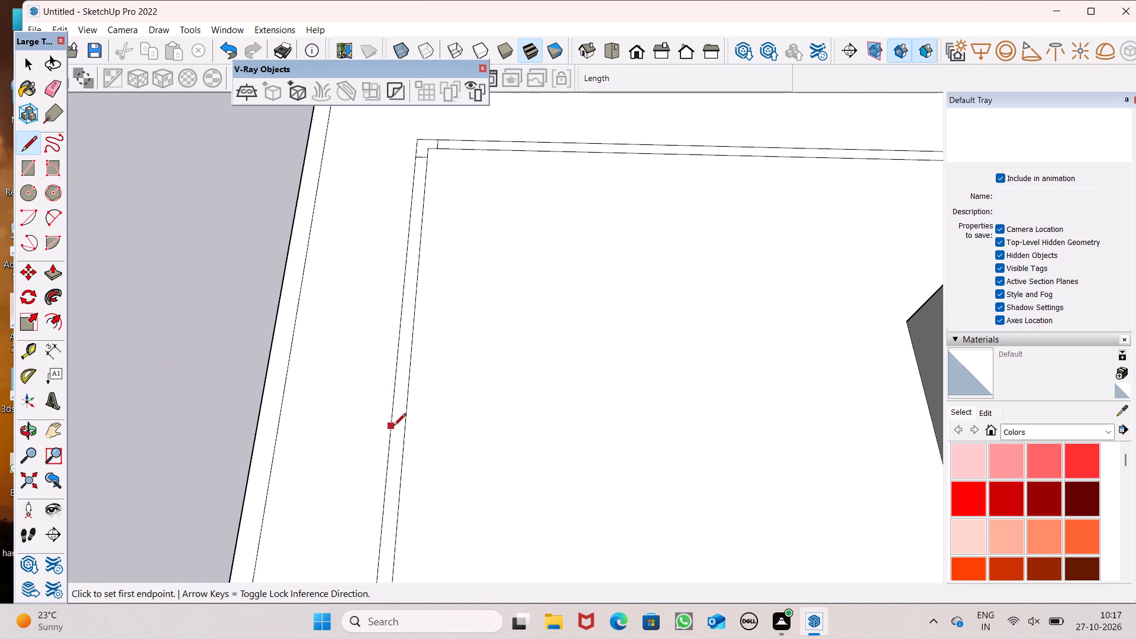
click(393, 426)
scroll(395, 430, up, 7)
click(415, 427)
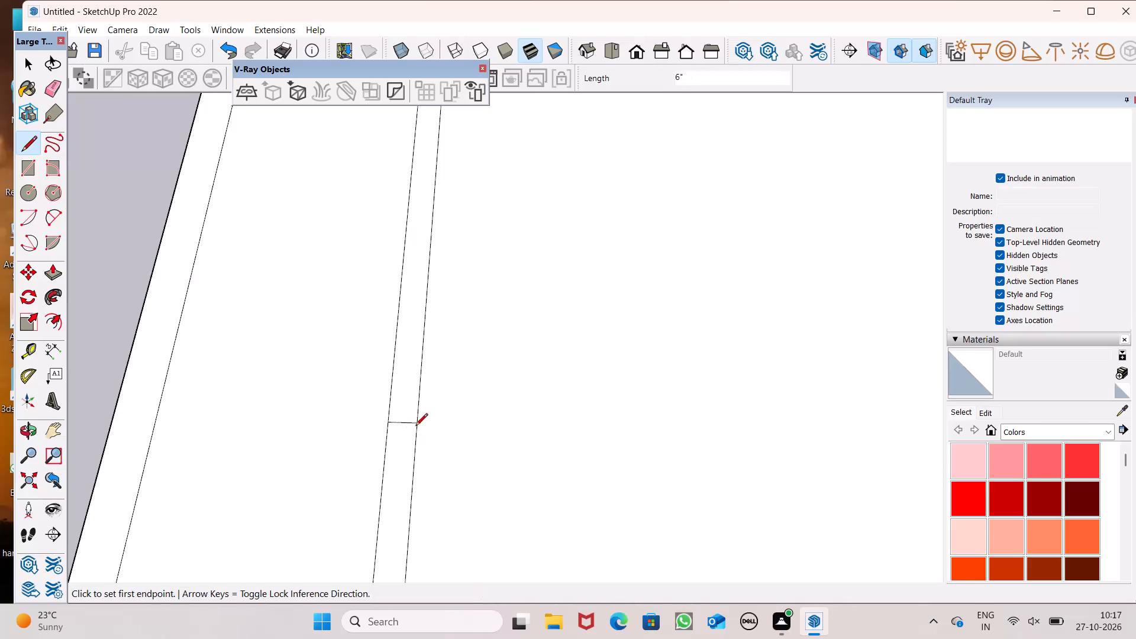
click(388, 455)
click(419, 453)
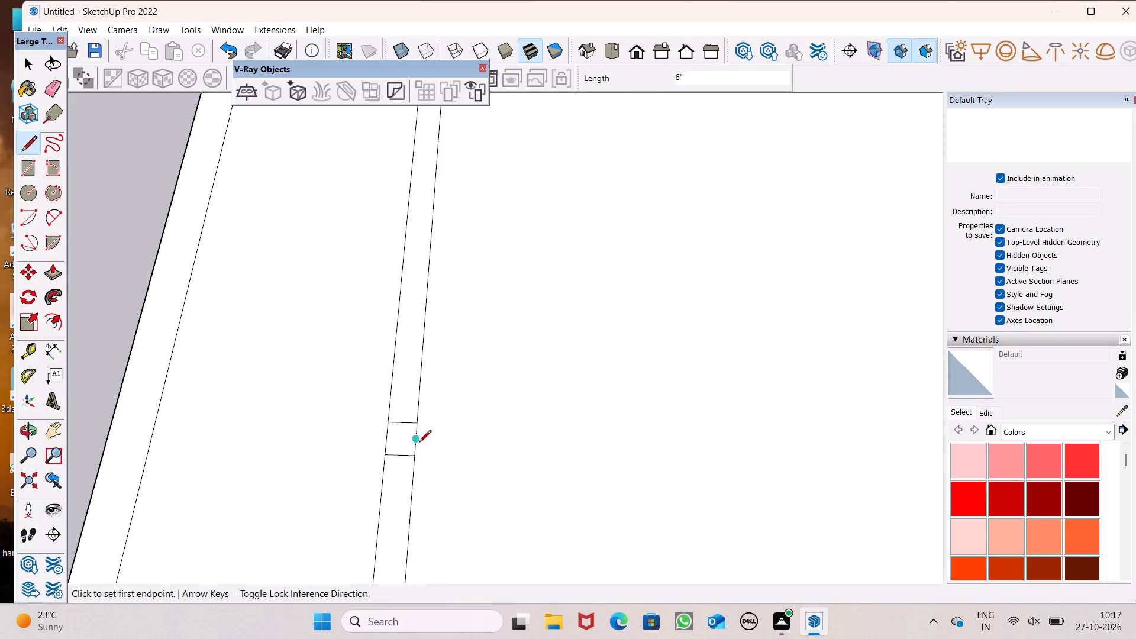
Draw another pair of closely spaced 6" lines across the left wall strip, about two-thirds of the way toward its front end.
scroll(459, 280, down, 14)
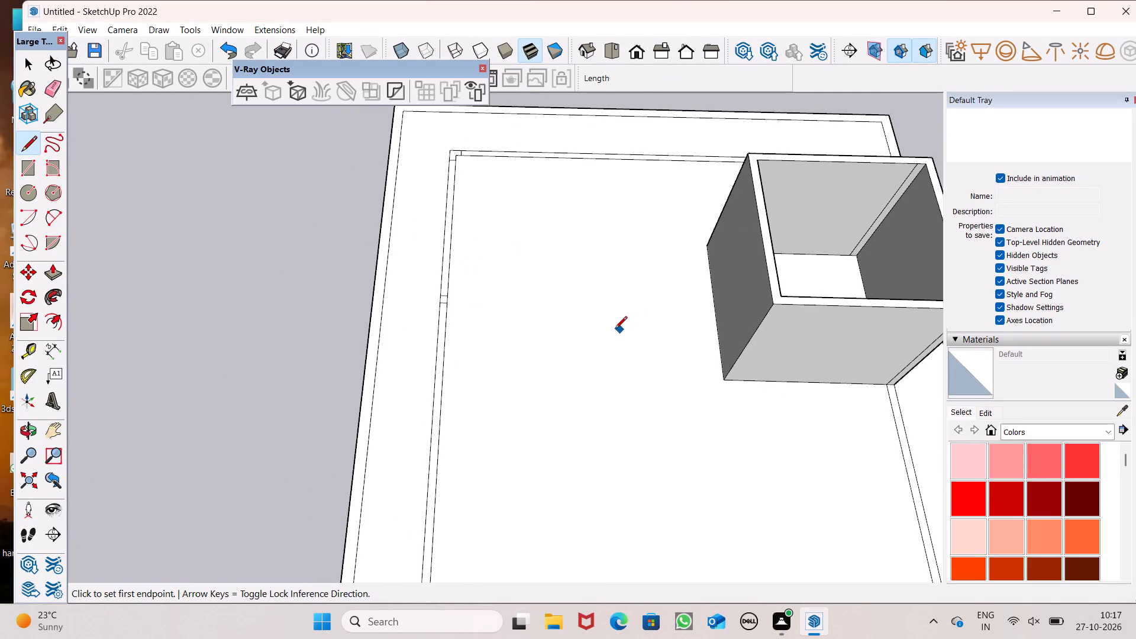
scroll(575, 324, down, 4)
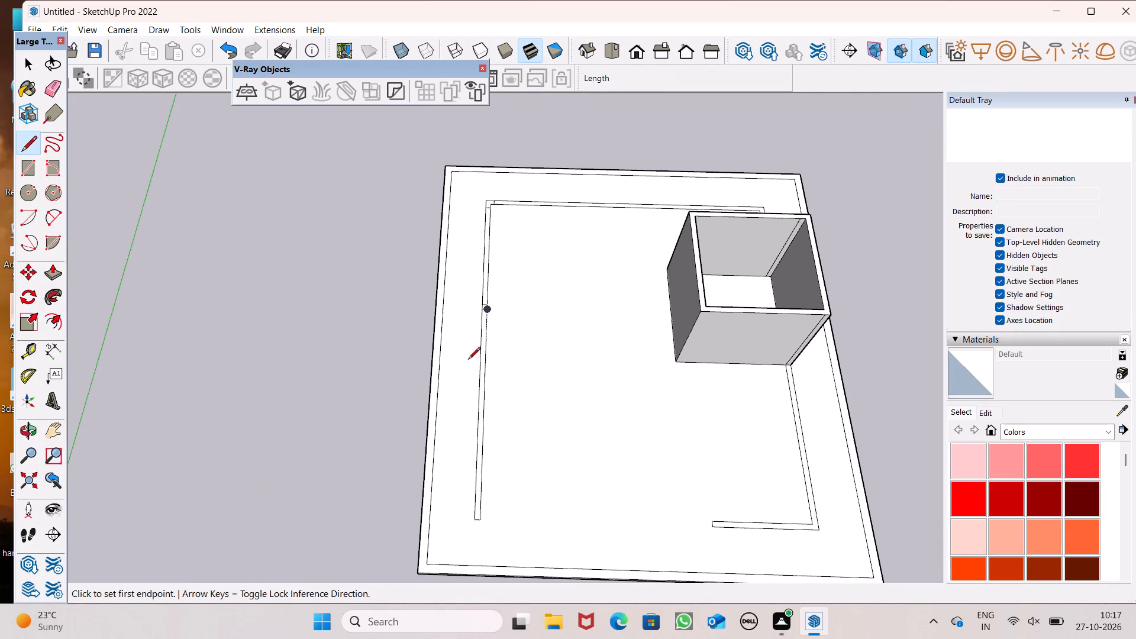
scroll(467, 360, up, 5)
scroll(490, 425, up, 5)
click(483, 422)
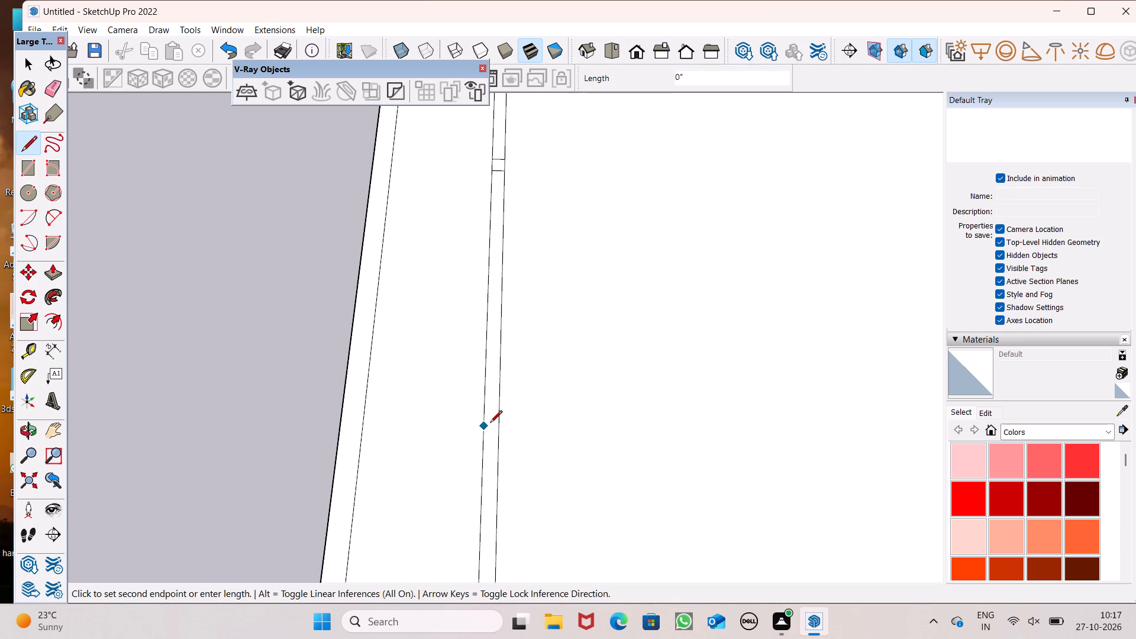
click(502, 428)
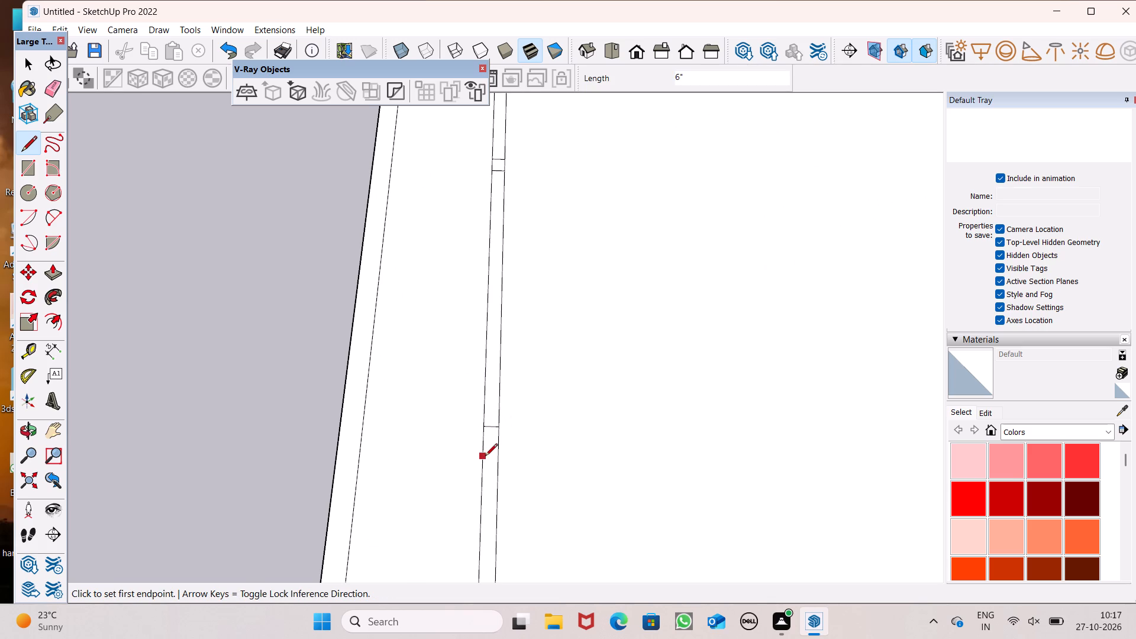
click(485, 457)
click(499, 456)
scroll(532, 320, down, 6)
scroll(513, 245, down, 3)
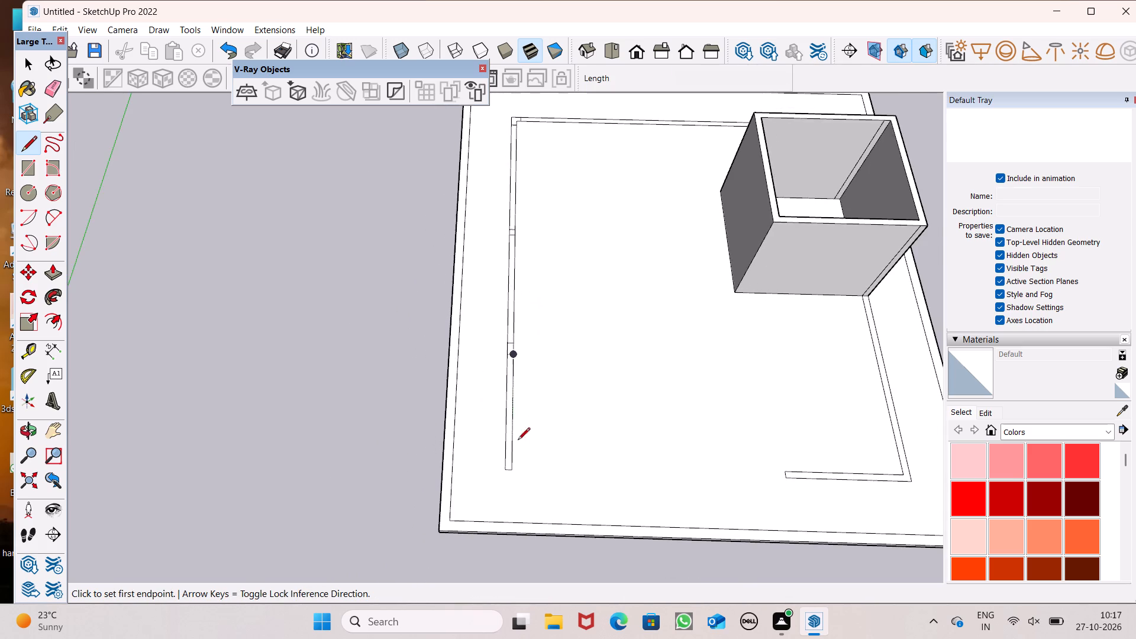
scroll(527, 473, up, 3)
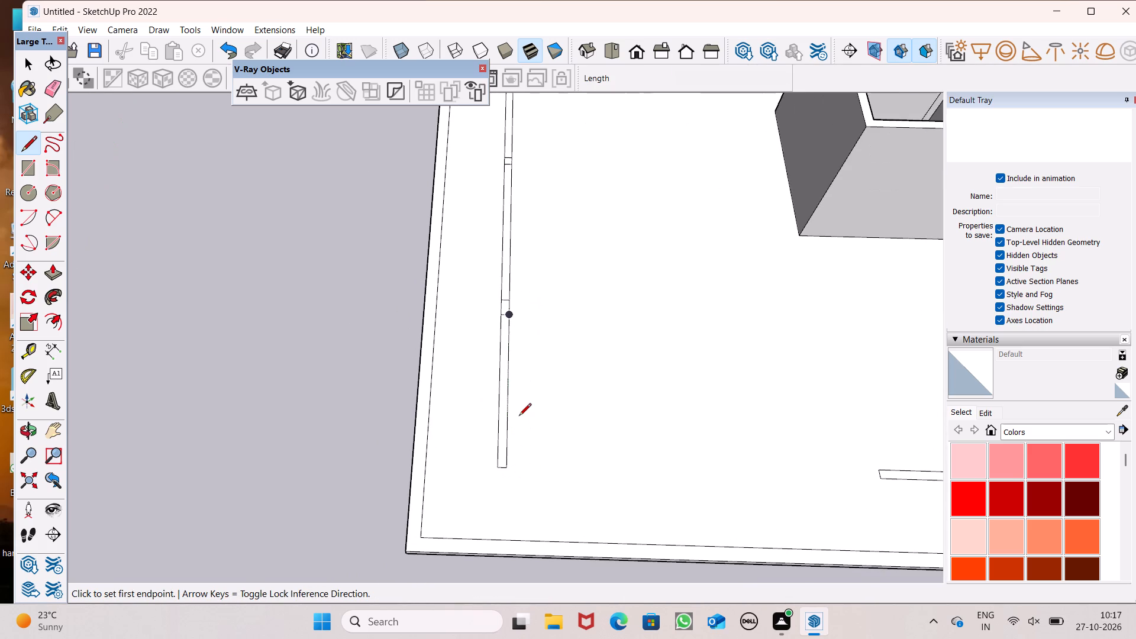
Draw a line across the left wall strip just behind its front end.
scroll(563, 448, up, 5)
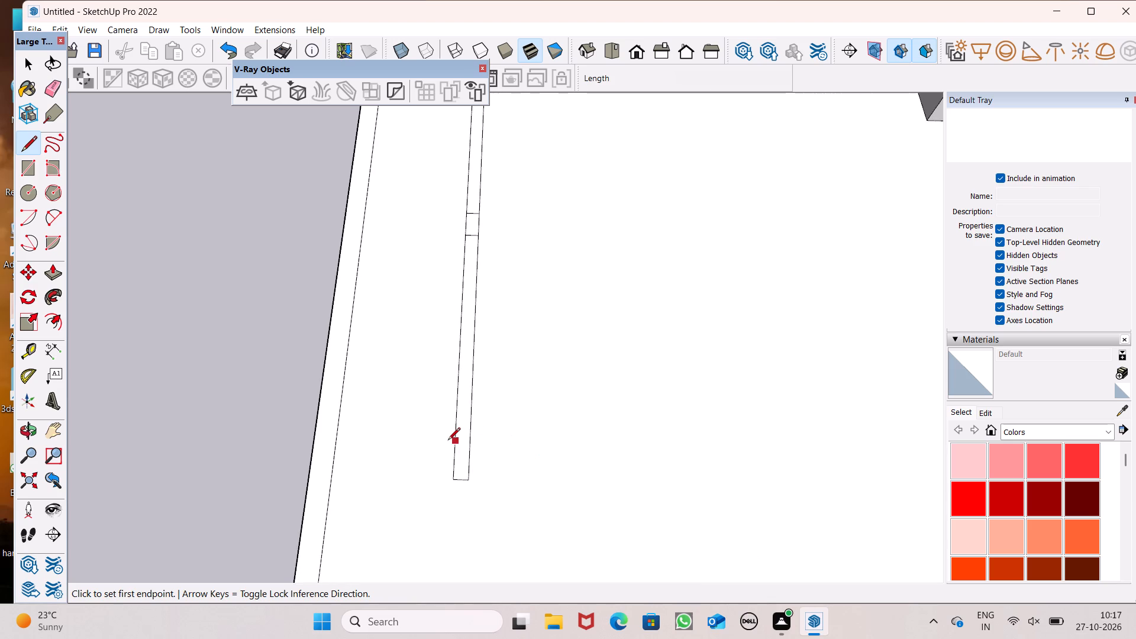
scroll(448, 441, up, 4)
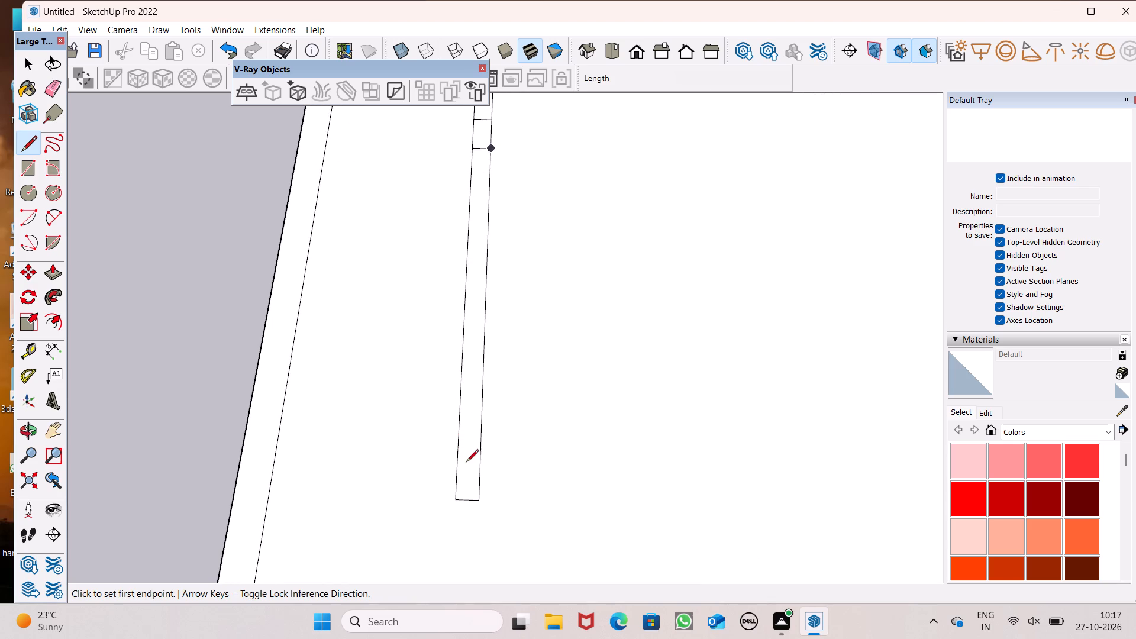
click(457, 465)
click(482, 464)
Push/Pull the L-shaped wall outline in front of the square room up 10', level with the room's wall tops.
scroll(381, 403, down, 9)
scroll(415, 460, down, 3)
scroll(483, 451, down, 4)
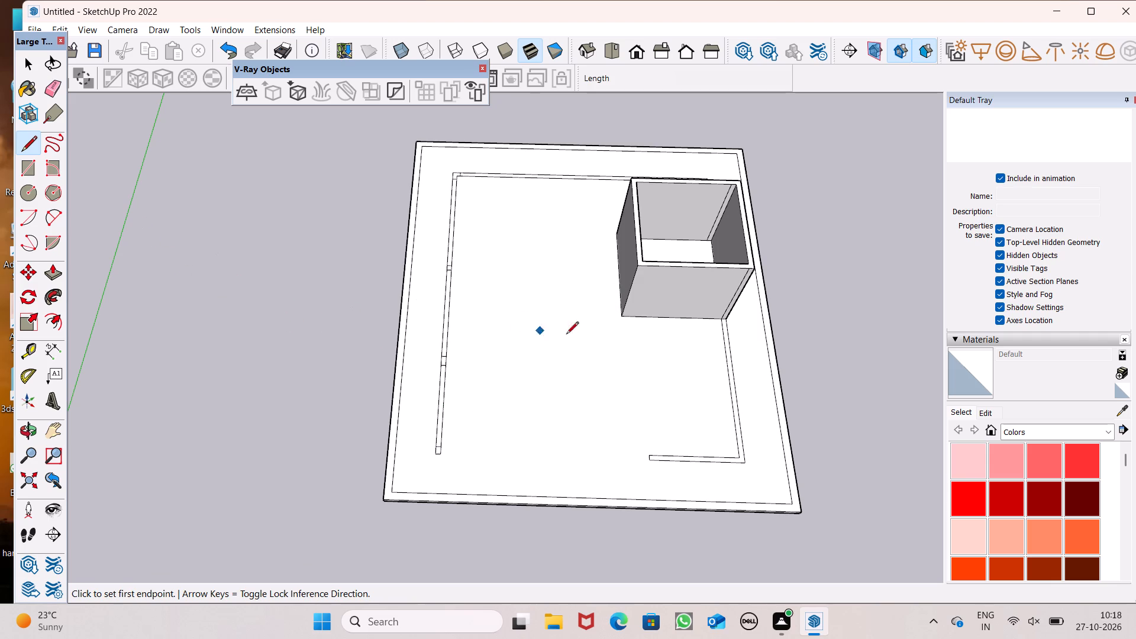
scroll(618, 362, down, 2)
middle_drag(647, 360, 382, 341)
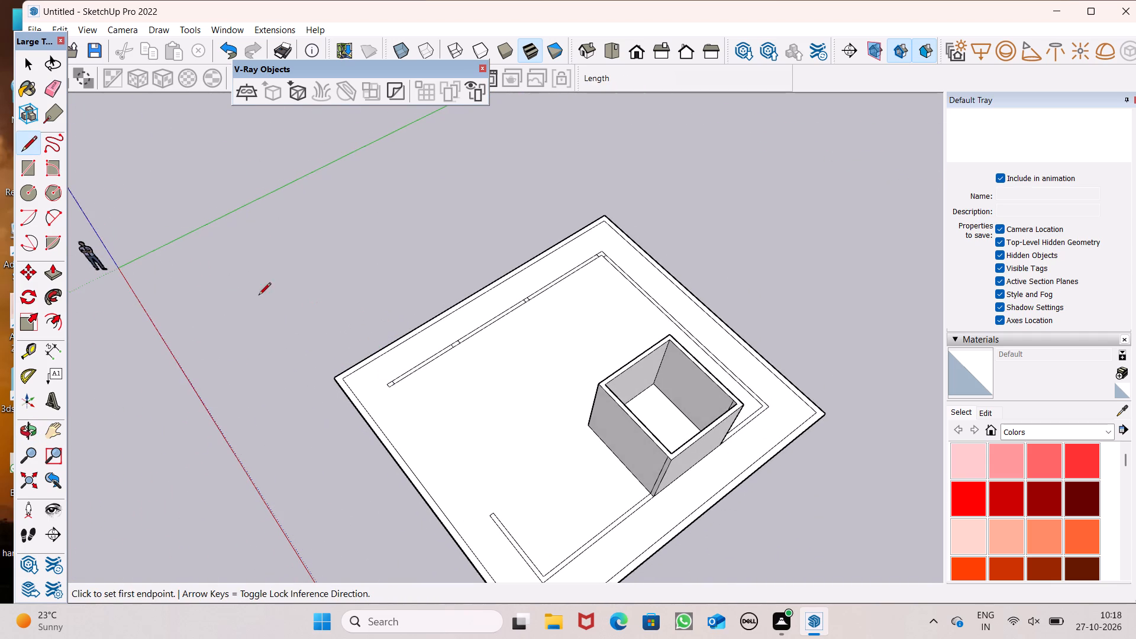
click(56, 275)
scroll(648, 305, down, 2)
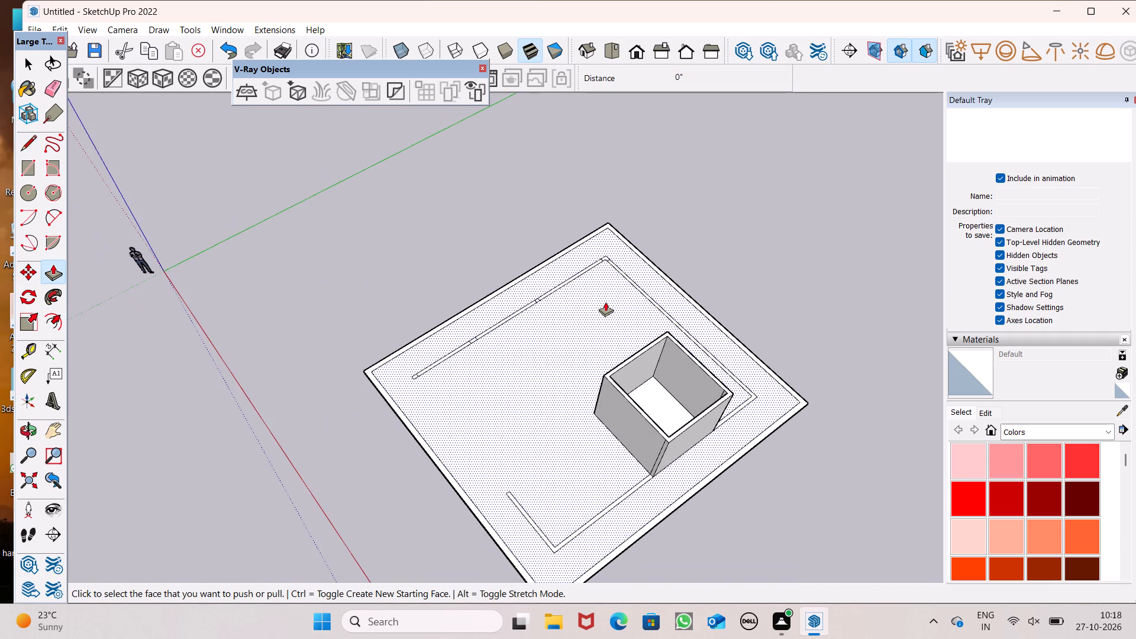
scroll(559, 501, up, 4)
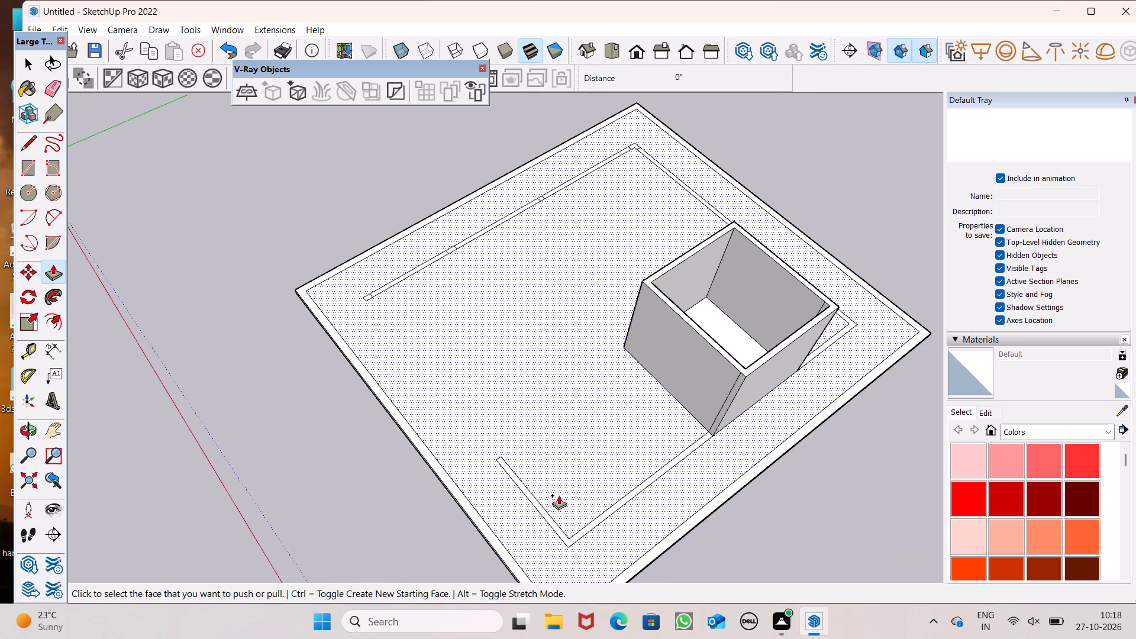
scroll(559, 495, up, 2)
drag(580, 540, 798, 356)
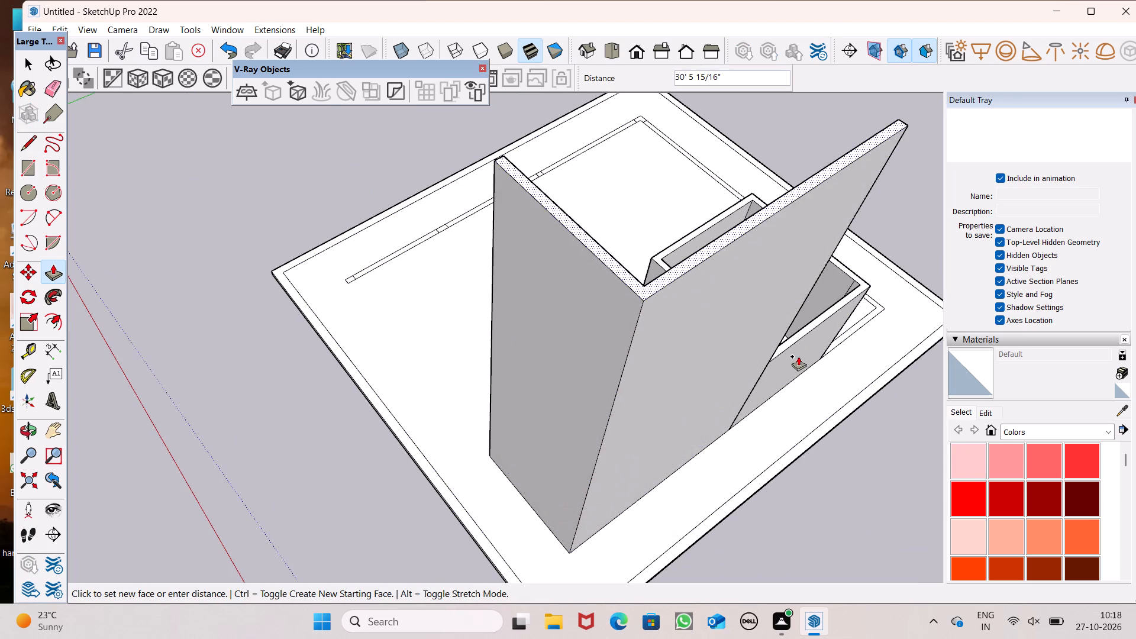
drag(798, 356, 796, 343)
Raise the back left corner piece and the first short segment along the left wall strip 10', matching the room height.
scroll(773, 376, down, 5)
middle_drag(413, 448, 700, 489)
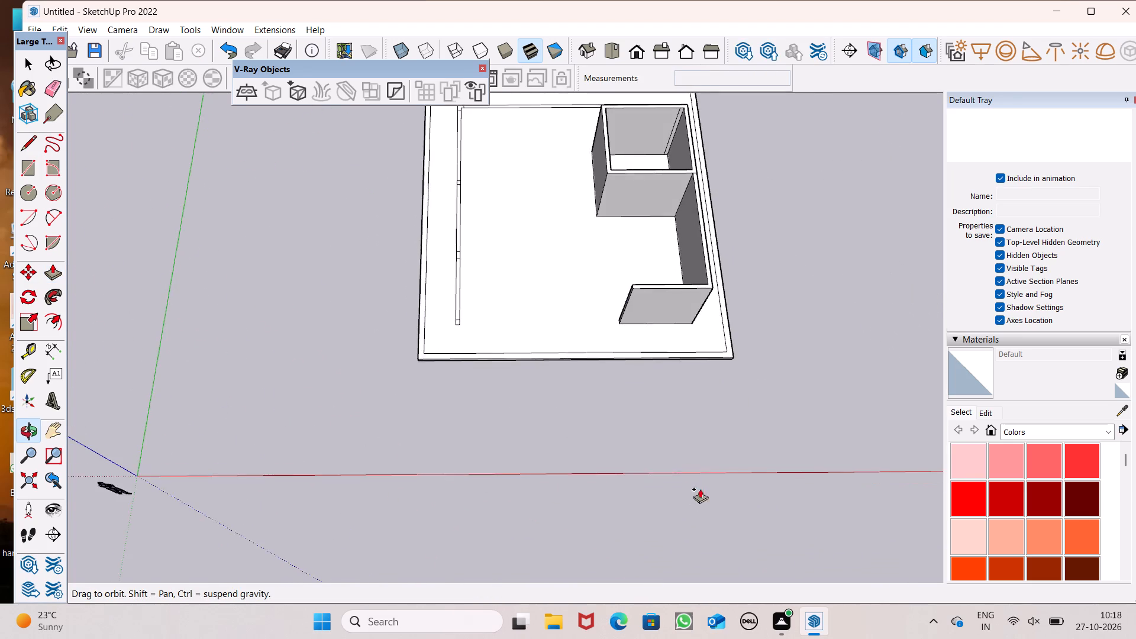
middle_drag(700, 489, 700, 502)
scroll(554, 337, down, 5)
scroll(496, 278, up, 7)
scroll(468, 138, up, 5)
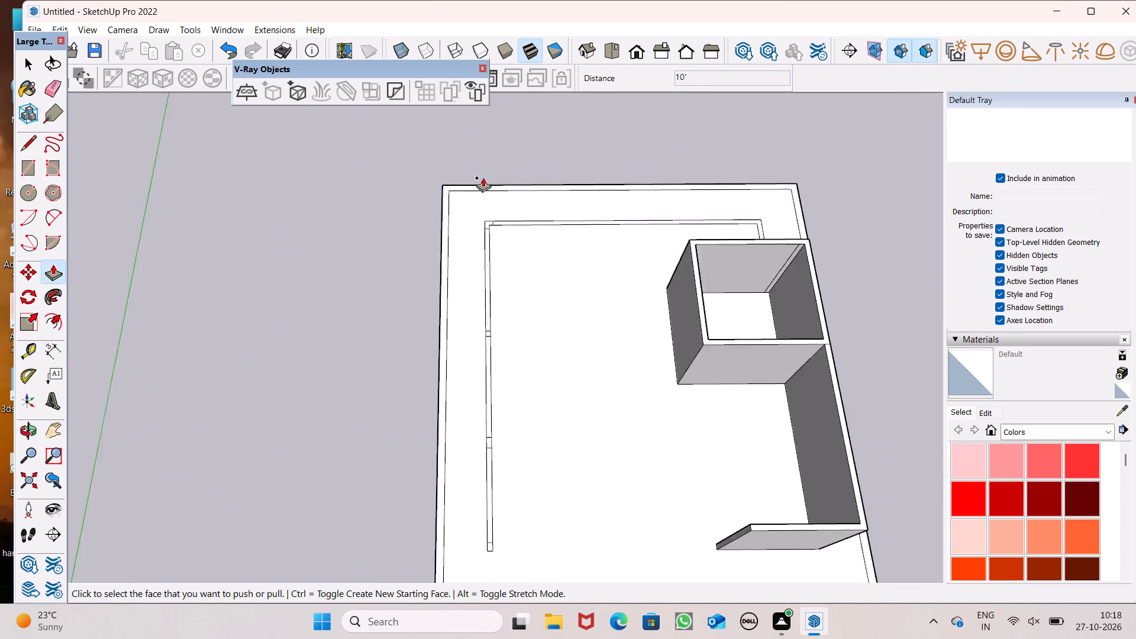
scroll(483, 177, up, 3)
drag(491, 241, 572, 234)
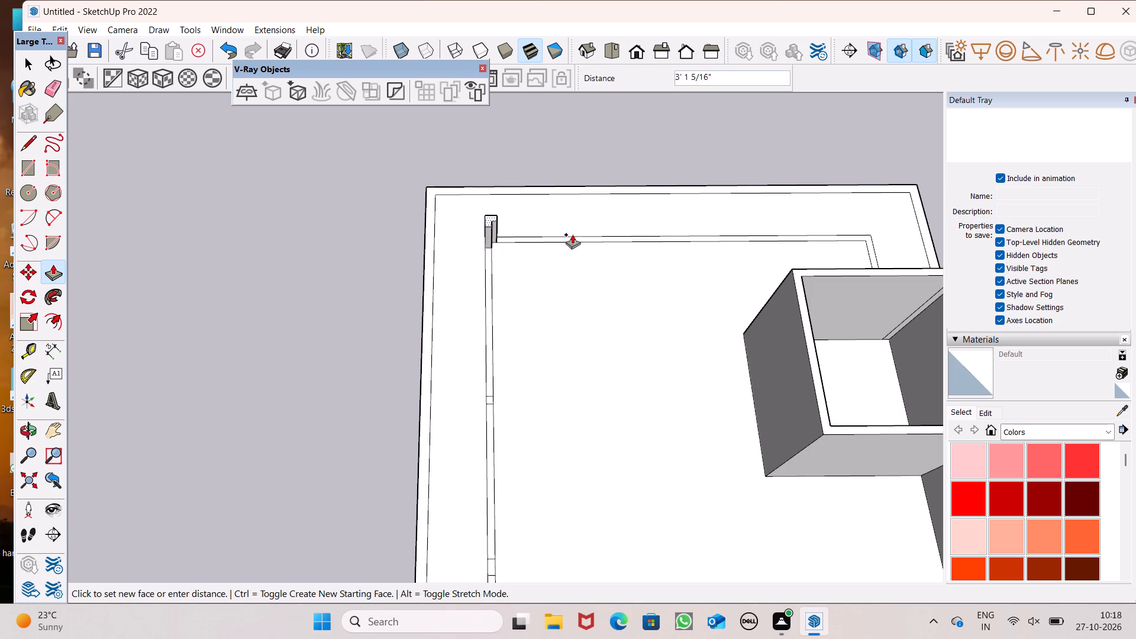
drag(572, 234, 810, 318)
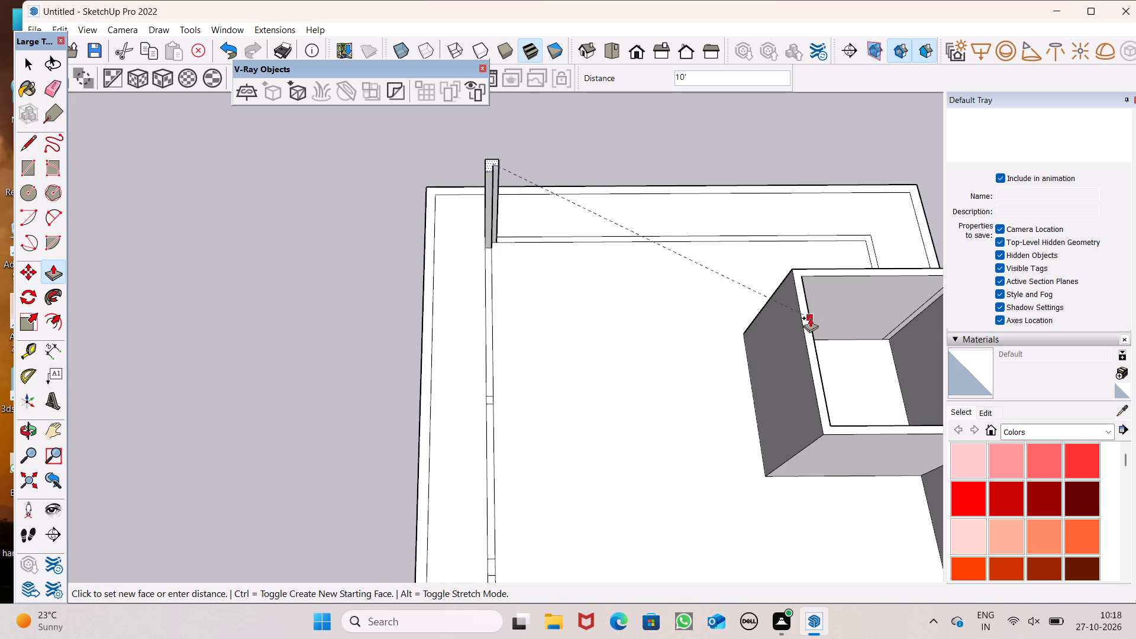
drag(810, 318, 810, 318)
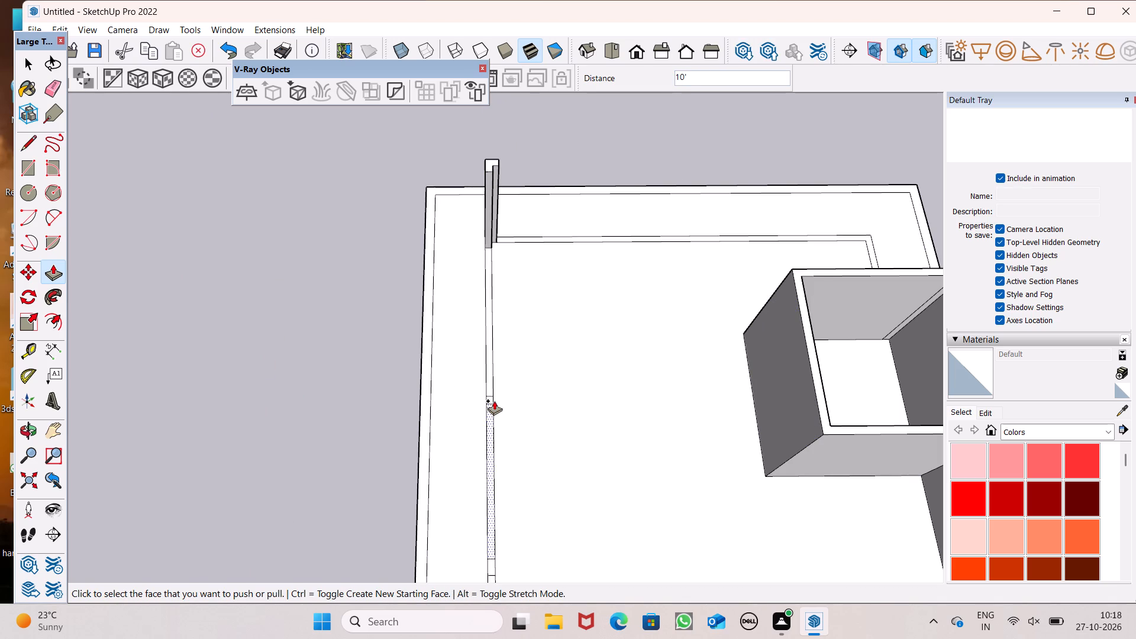
drag(487, 400, 806, 377)
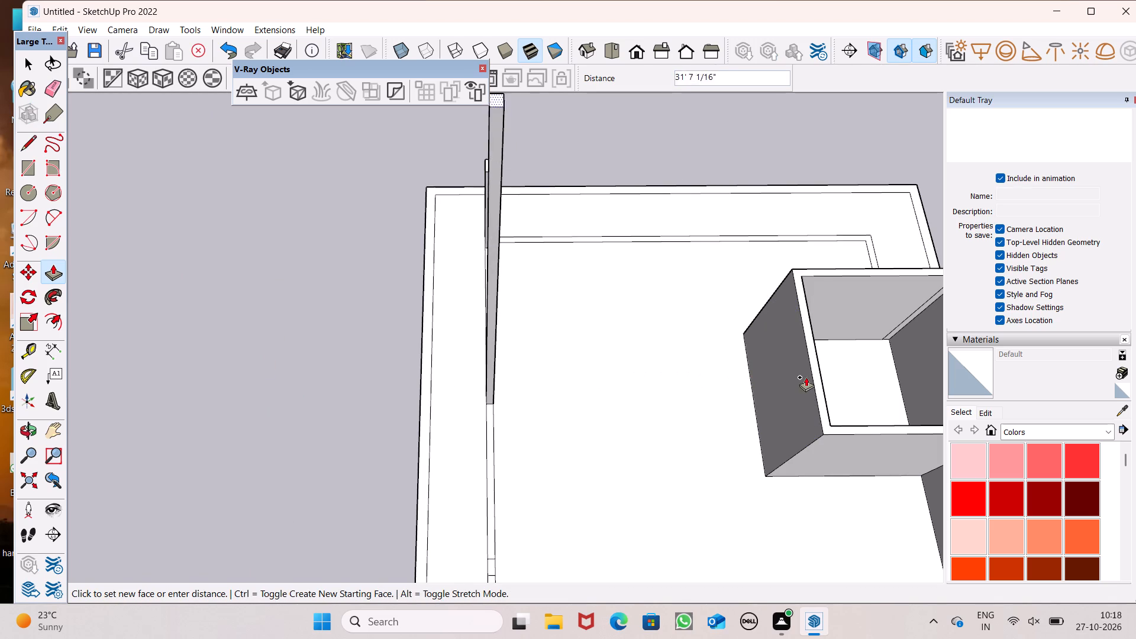
drag(806, 377, 816, 379)
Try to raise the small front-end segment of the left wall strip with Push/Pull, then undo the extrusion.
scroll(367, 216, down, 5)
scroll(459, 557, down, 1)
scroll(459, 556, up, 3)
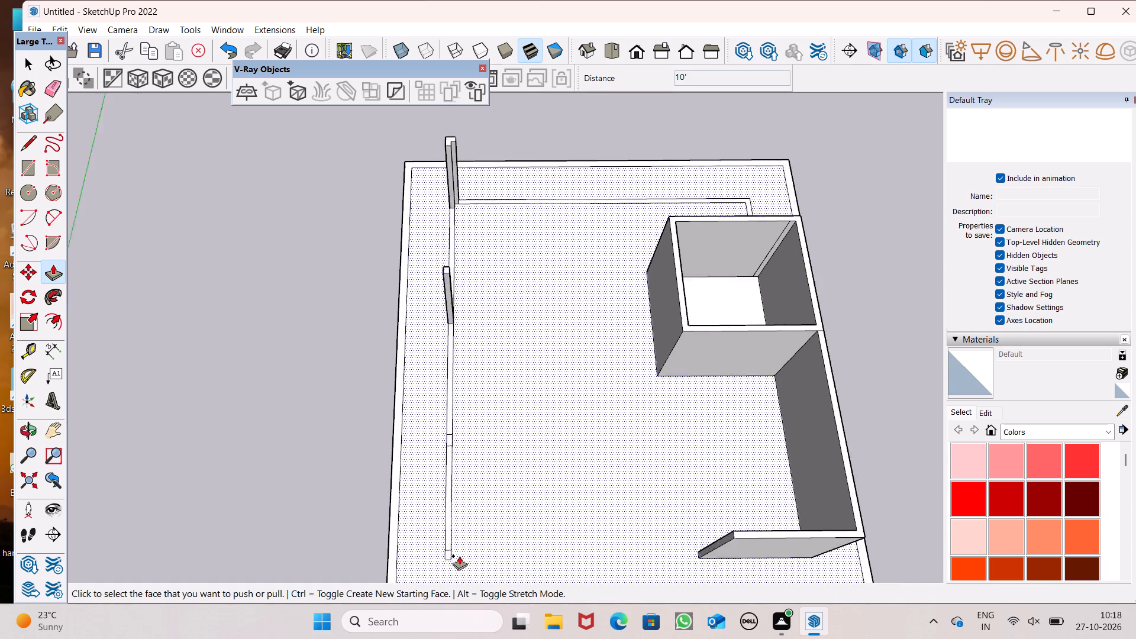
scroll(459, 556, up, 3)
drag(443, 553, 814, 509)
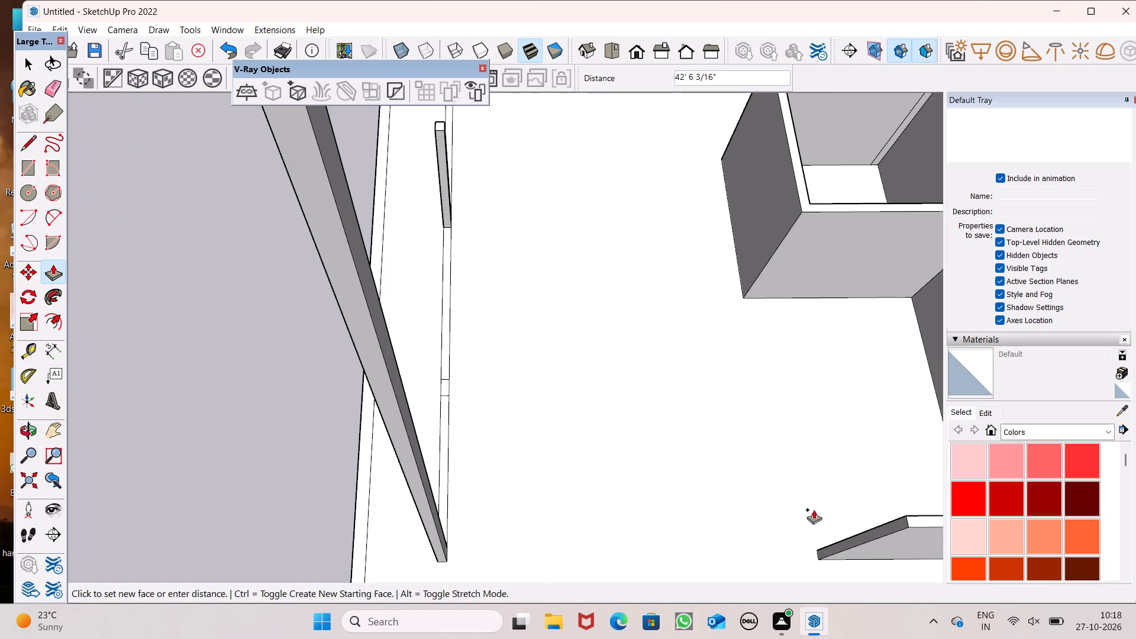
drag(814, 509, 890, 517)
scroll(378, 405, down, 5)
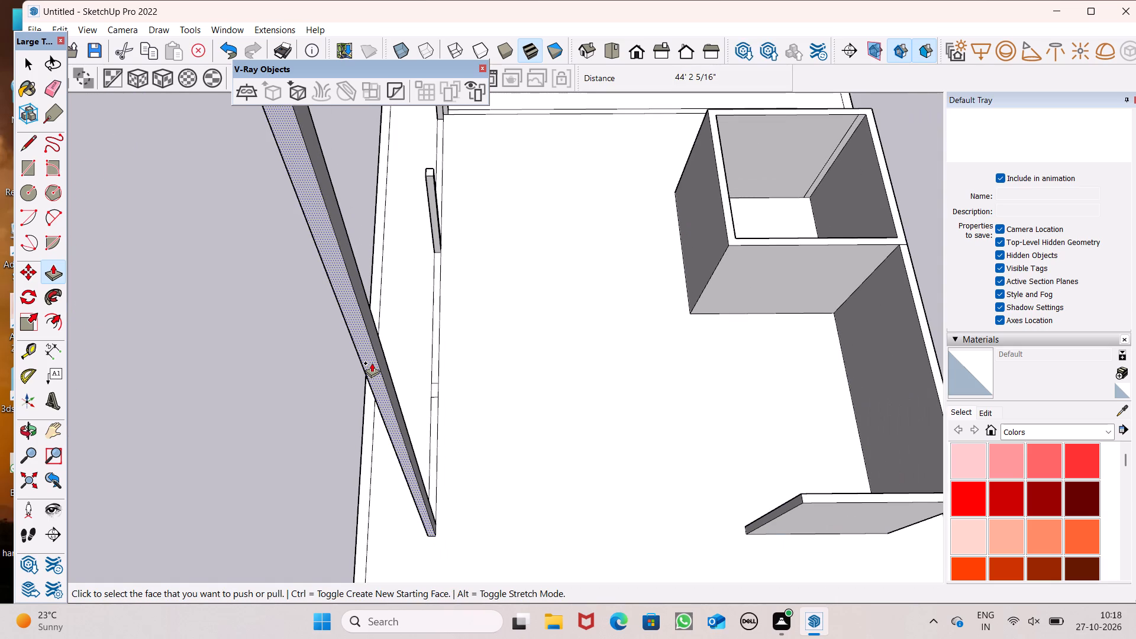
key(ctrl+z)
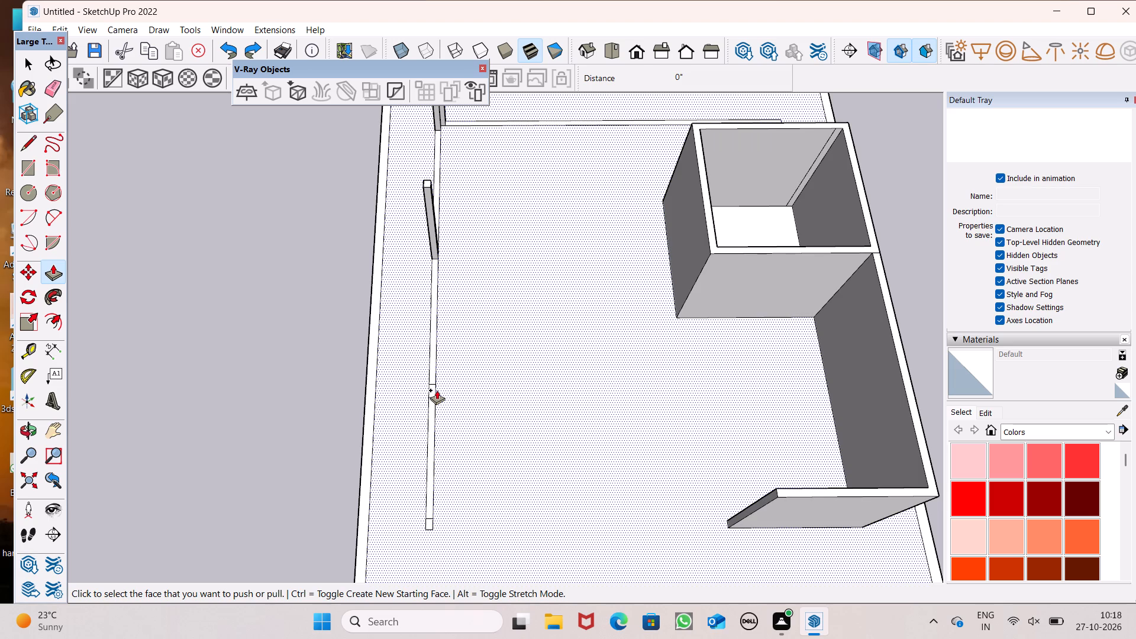
Raise the second short segment and the front-end segment of the left wall strip 10', matching the existing walls.
drag(430, 389, 710, 255)
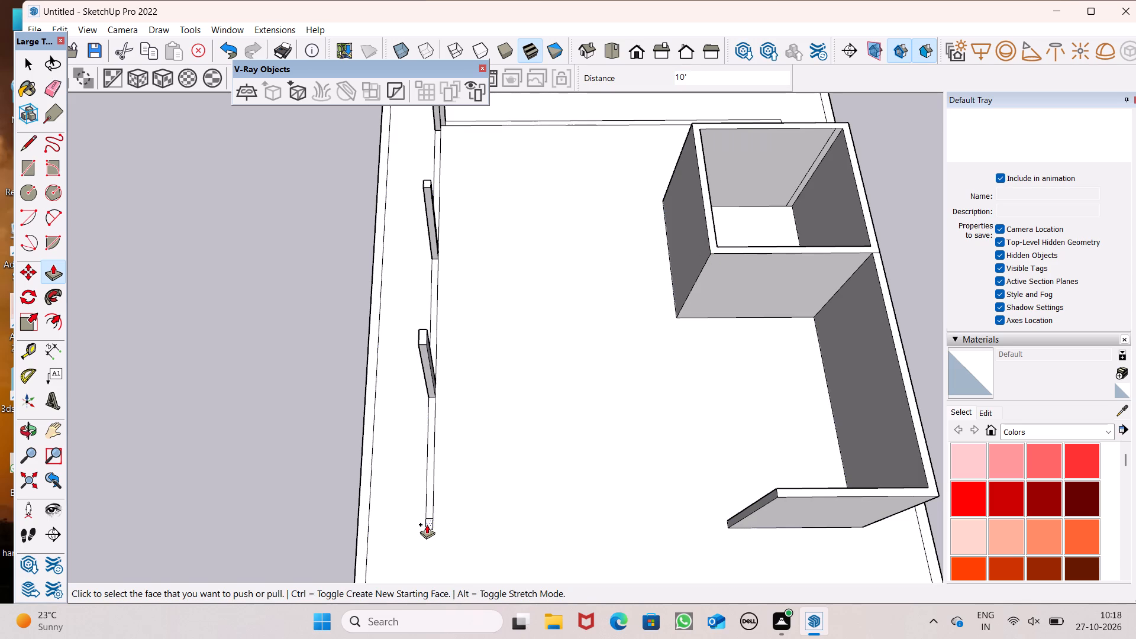
drag(427, 524, 784, 495)
Draw two closely spaced 6" lines across the back wall strip, near the middle between its left pillar and right corner.
scroll(612, 397, down, 2)
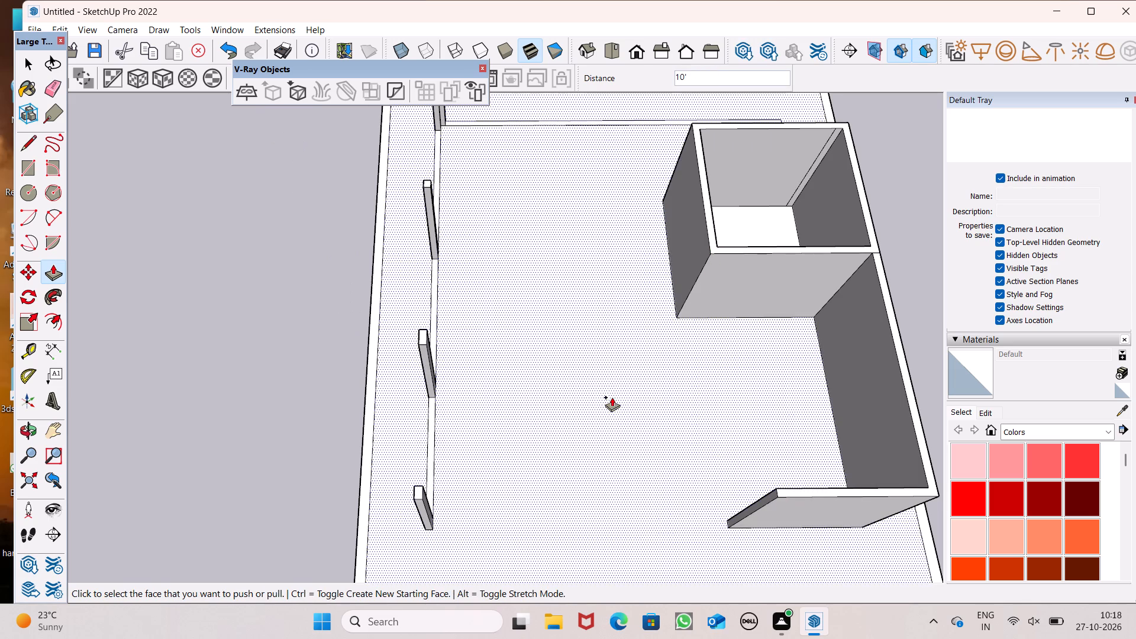
scroll(612, 397, down, 5)
scroll(579, 239, up, 6)
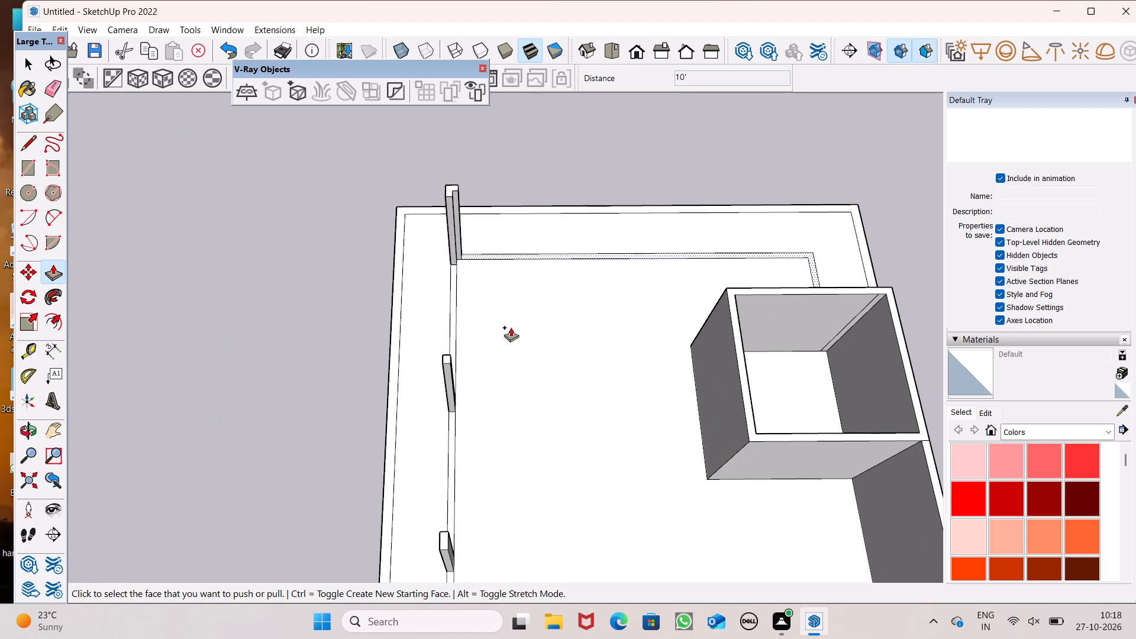
scroll(448, 289, down, 8)
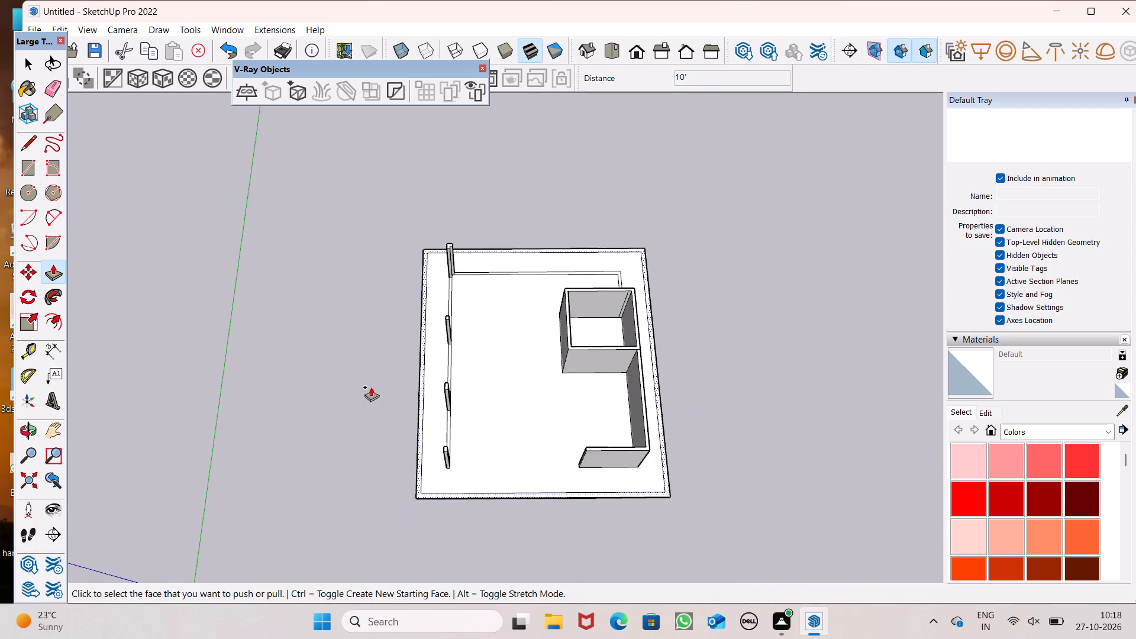
middle_drag(357, 426, 821, 320)
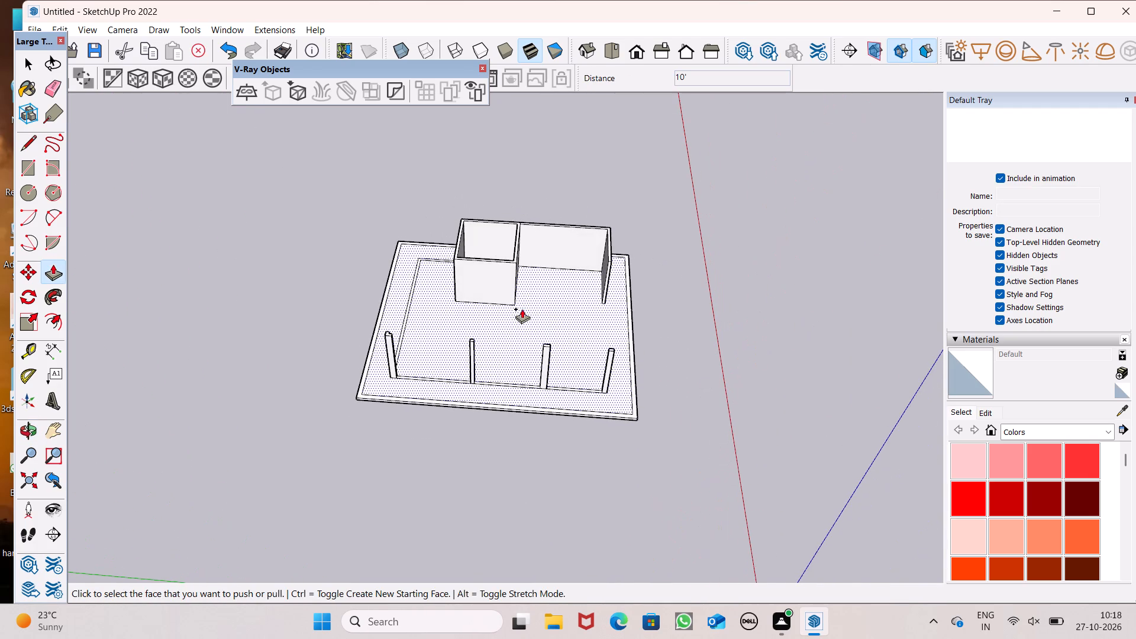
middle_drag(611, 341, 651, 469)
scroll(667, 312, up, 1)
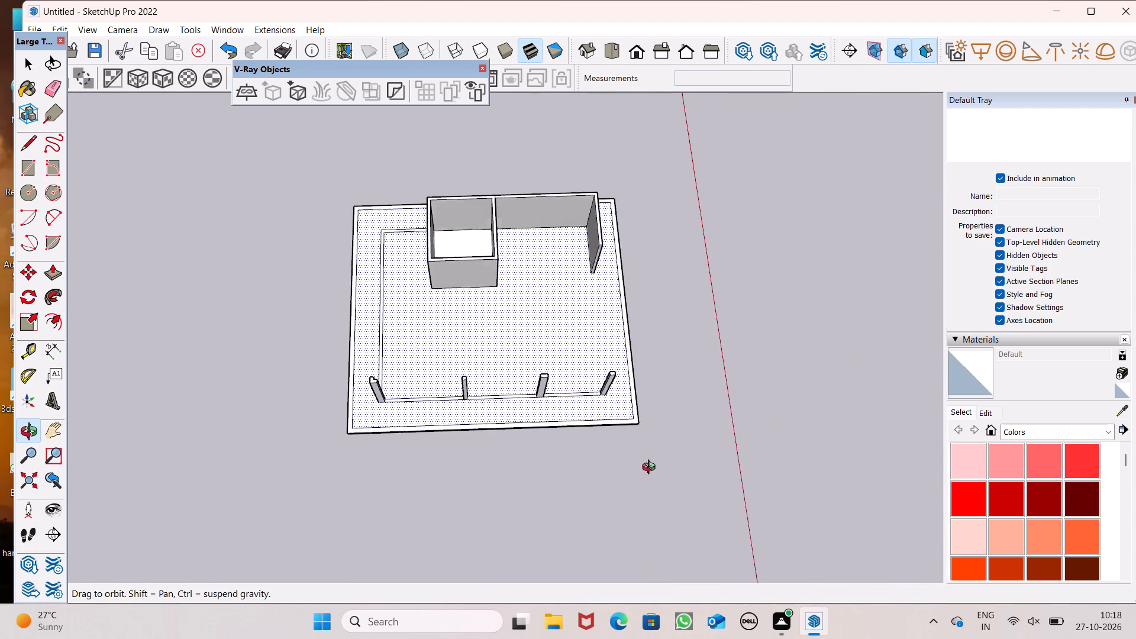
middle_drag(651, 469, 367, 569)
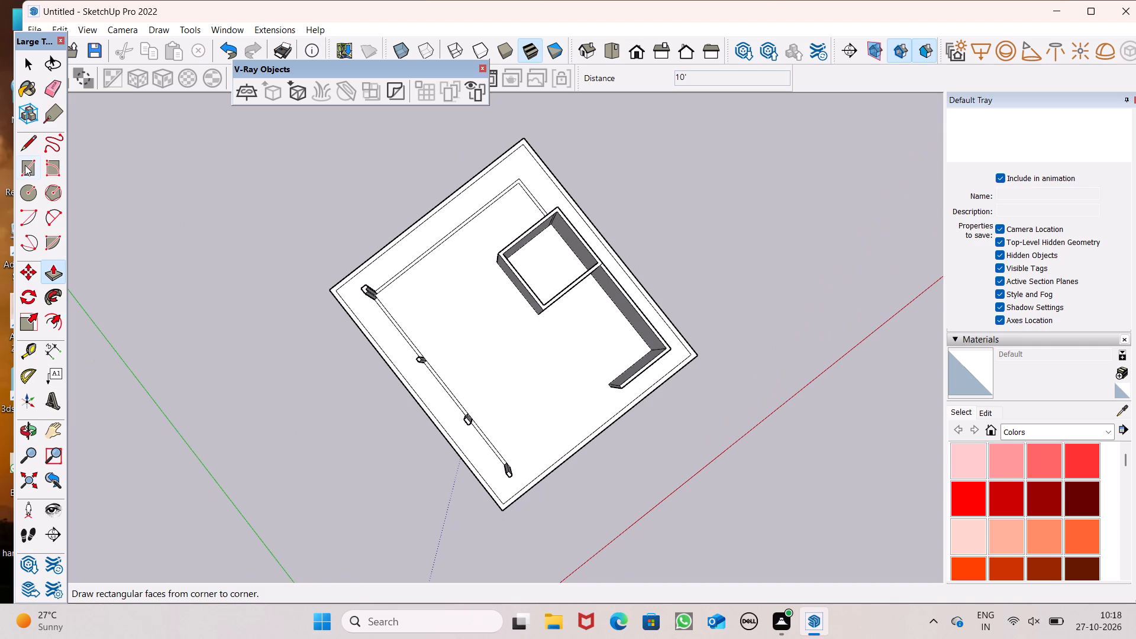
click(35, 169)
middle_drag(479, 198, 382, 272)
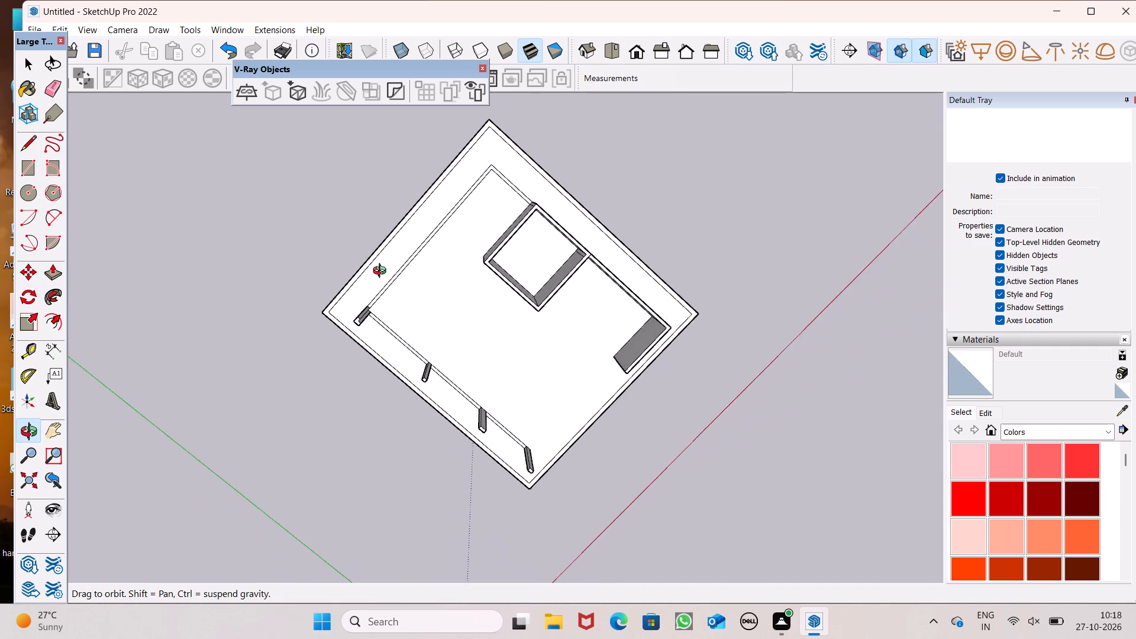
middle_drag(382, 272, 341, 260)
click(17, 138)
scroll(351, 221, up, 7)
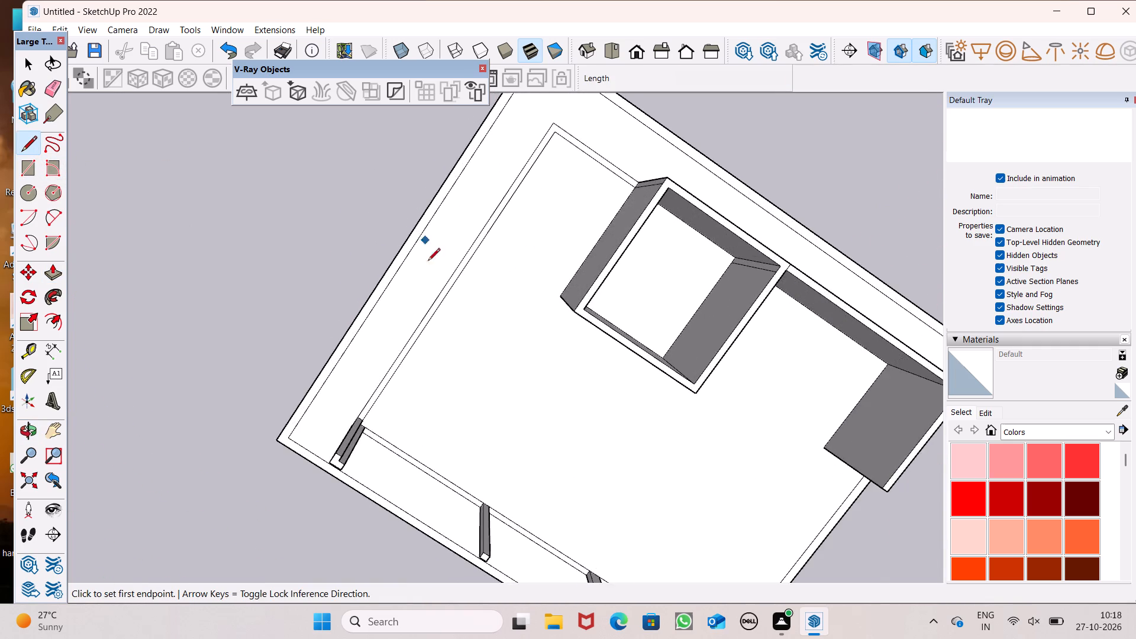
scroll(427, 313, up, 13)
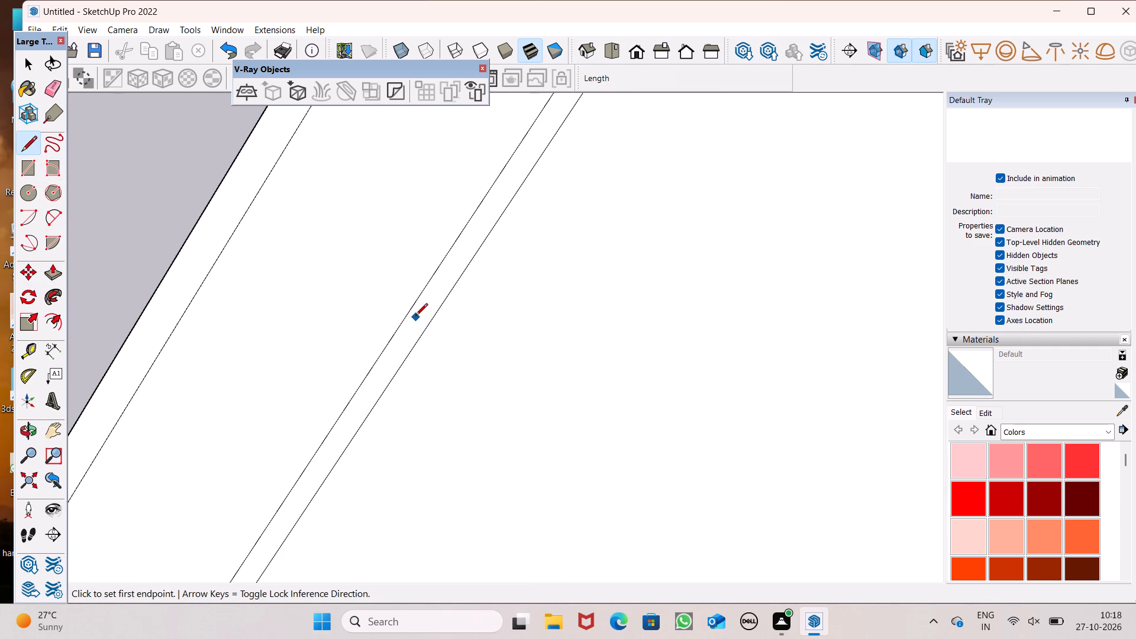
click(411, 315)
click(426, 325)
click(440, 272)
click(459, 275)
Draw a 6" line across each wall strip beside the back right corner, one on the back strip and one on the right.
scroll(415, 415, down, 7)
scroll(406, 477, down, 5)
scroll(770, 0, up, 6)
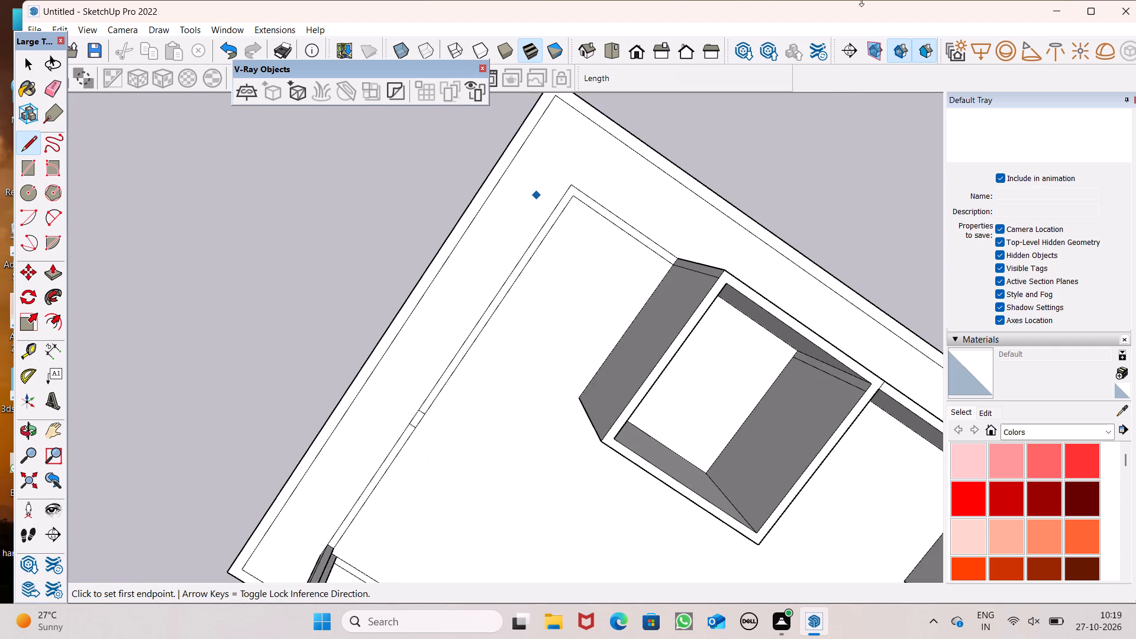
scroll(861, 0, up, 2)
scroll(608, 239, up, 5)
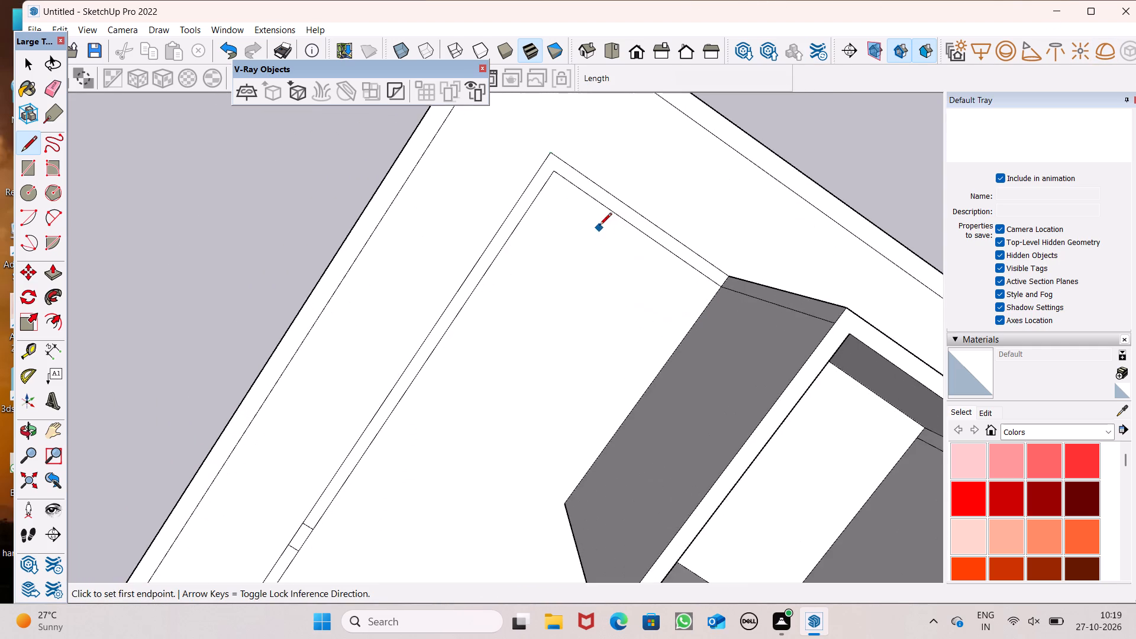
scroll(556, 162, up, 6)
click(506, 200)
click(530, 212)
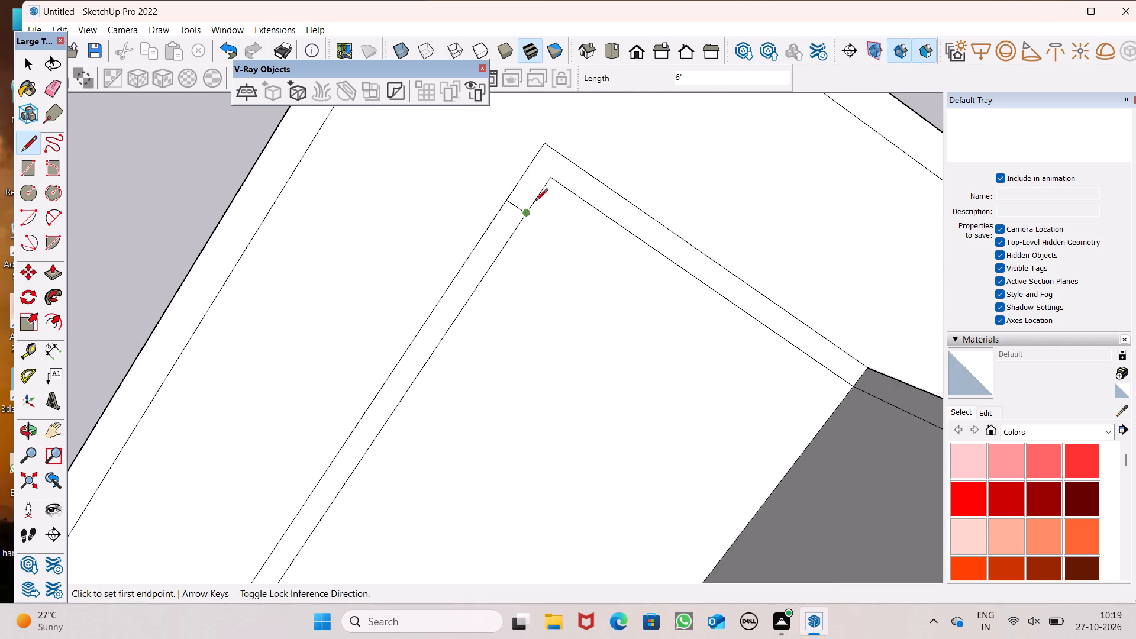
drag(617, 191, 610, 195)
click(598, 205)
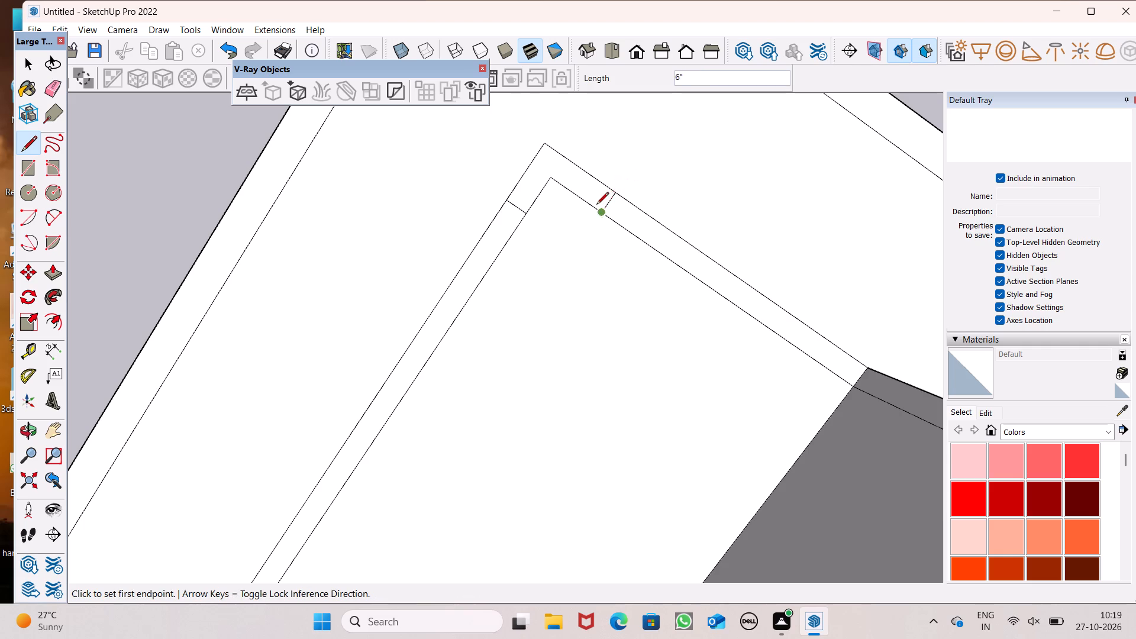
scroll(671, 179, down, 8)
scroll(530, 111, down, 12)
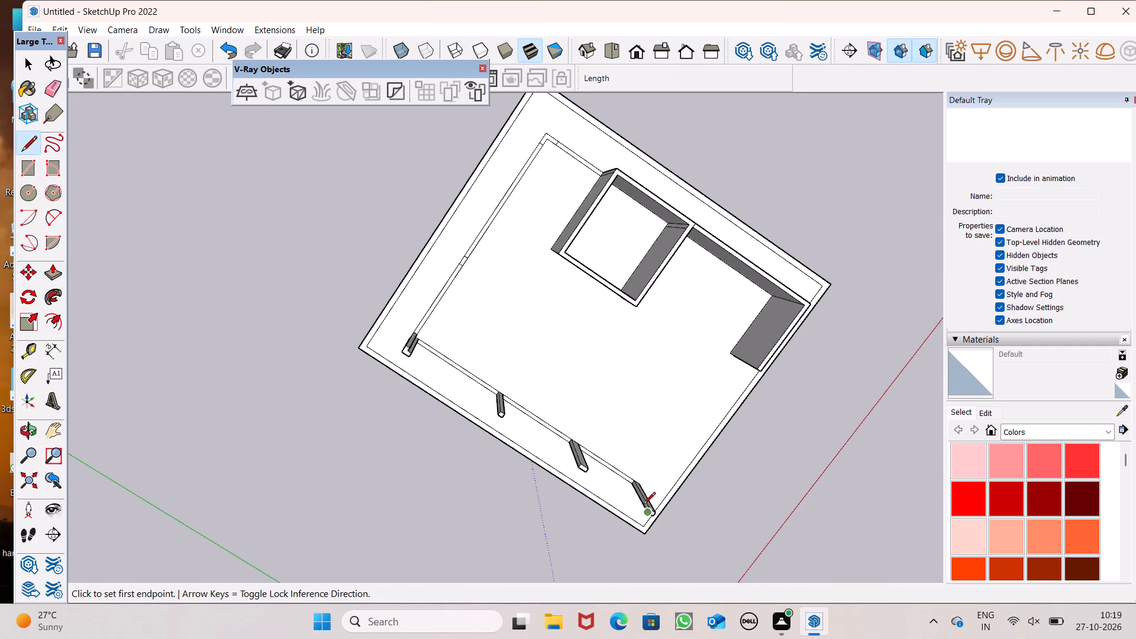
Push the pillar beside the back left corner pillar on the left wall strip down level with the floor.
scroll(637, 493, up, 4)
scroll(622, 473, down, 1)
scroll(622, 473, up, 1)
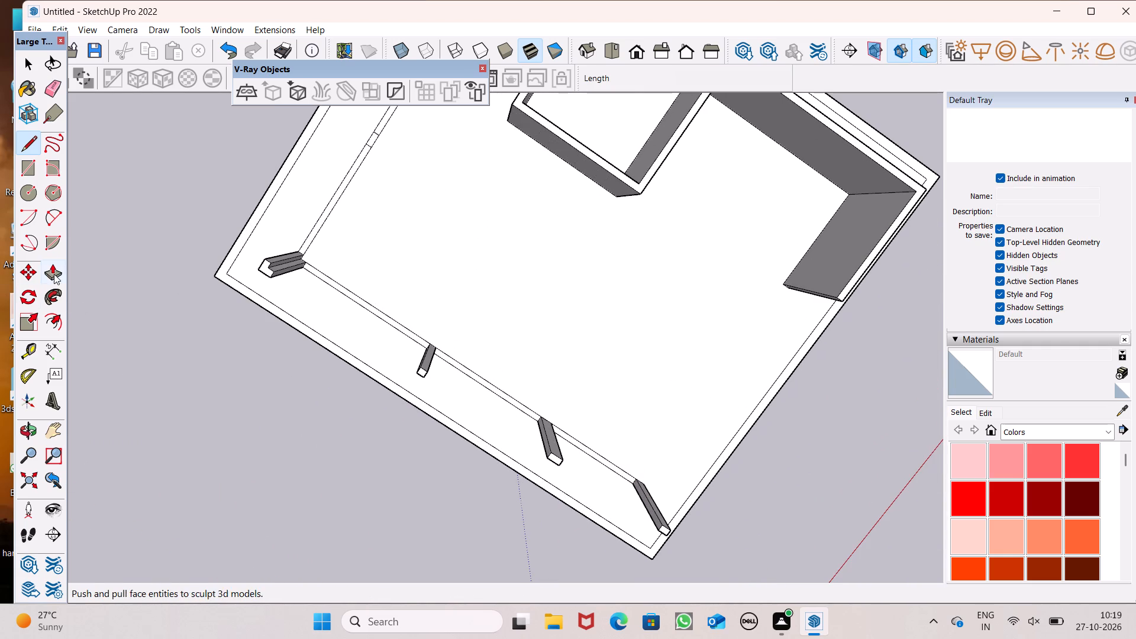
click(54, 274)
scroll(368, 379, up, 6)
drag(434, 351, 437, 351)
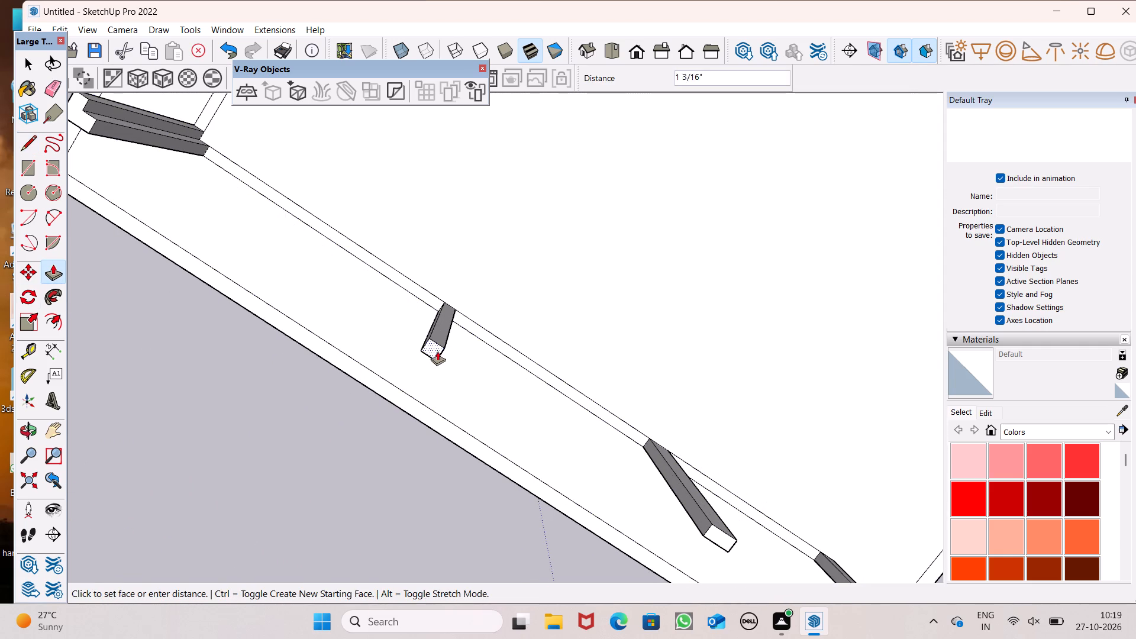
drag(437, 351, 482, 321)
scroll(487, 301, down, 3)
middle_drag(490, 353, 576, 99)
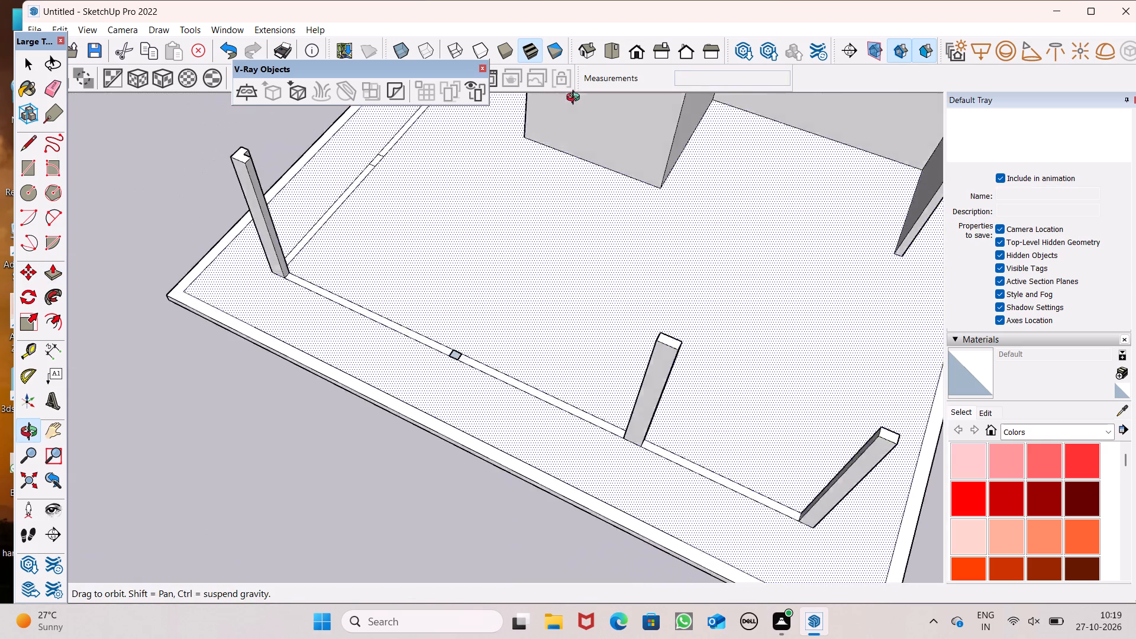
middle_drag(576, 99, 576, 98)
Erase the two cross lines of the flattened pillar to rejoin that part of the left wall strip.
scroll(576, 98, up, 1)
scroll(435, 382, up, 8)
middle_drag(452, 385, 367, 621)
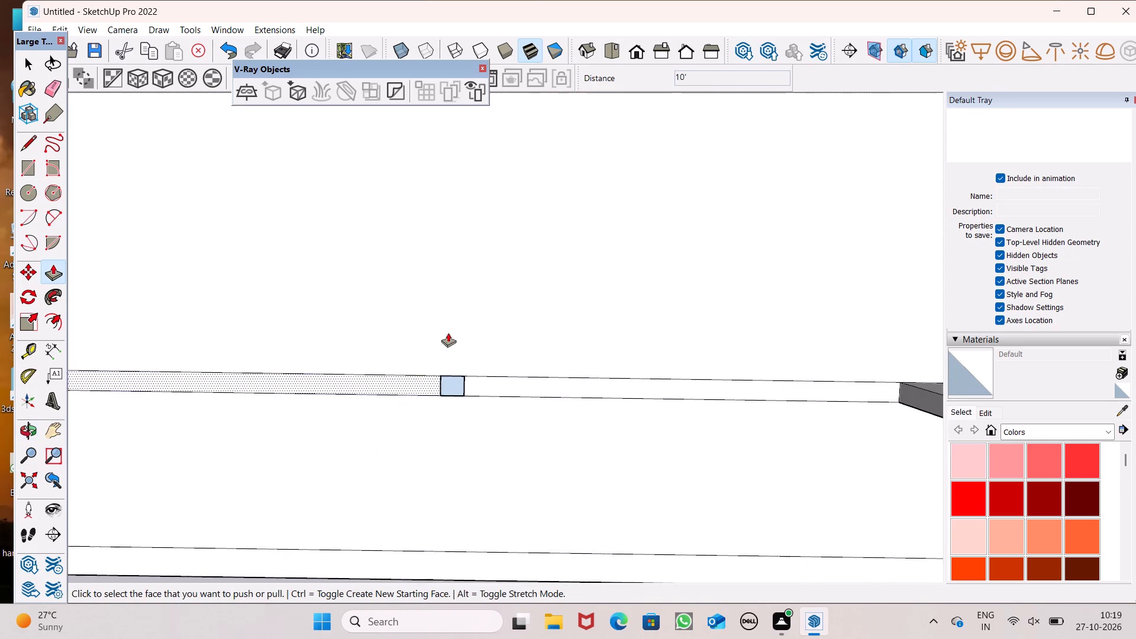
scroll(451, 326, up, 9)
scroll(485, 322, down, 1)
scroll(485, 322, up, 1)
scroll(485, 322, down, 2)
click(48, 86)
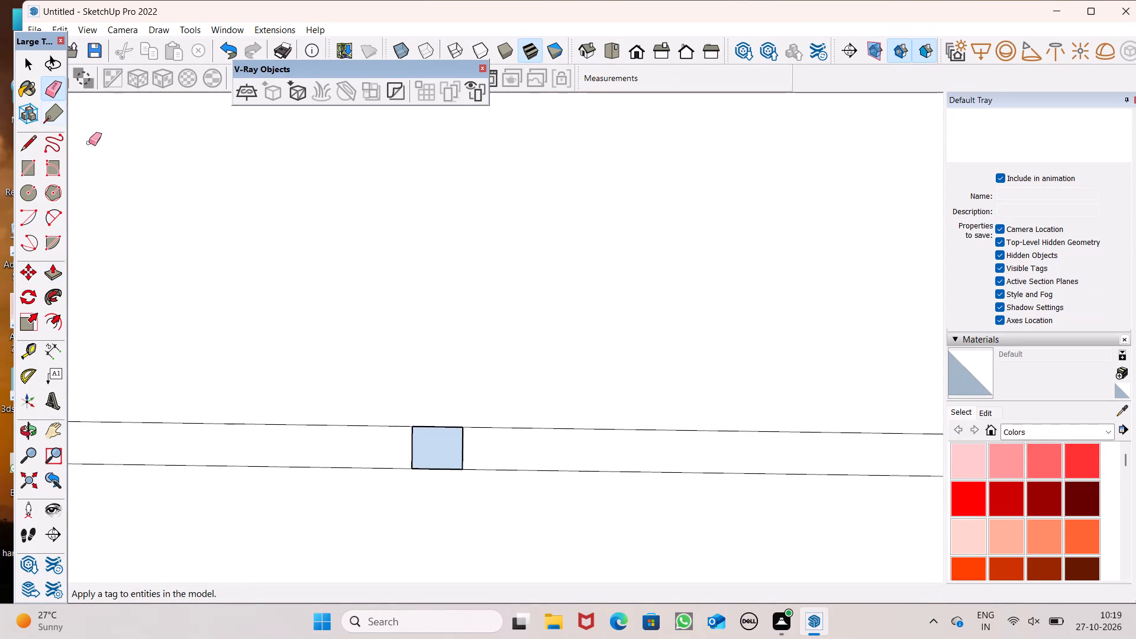
drag(409, 447, 465, 448)
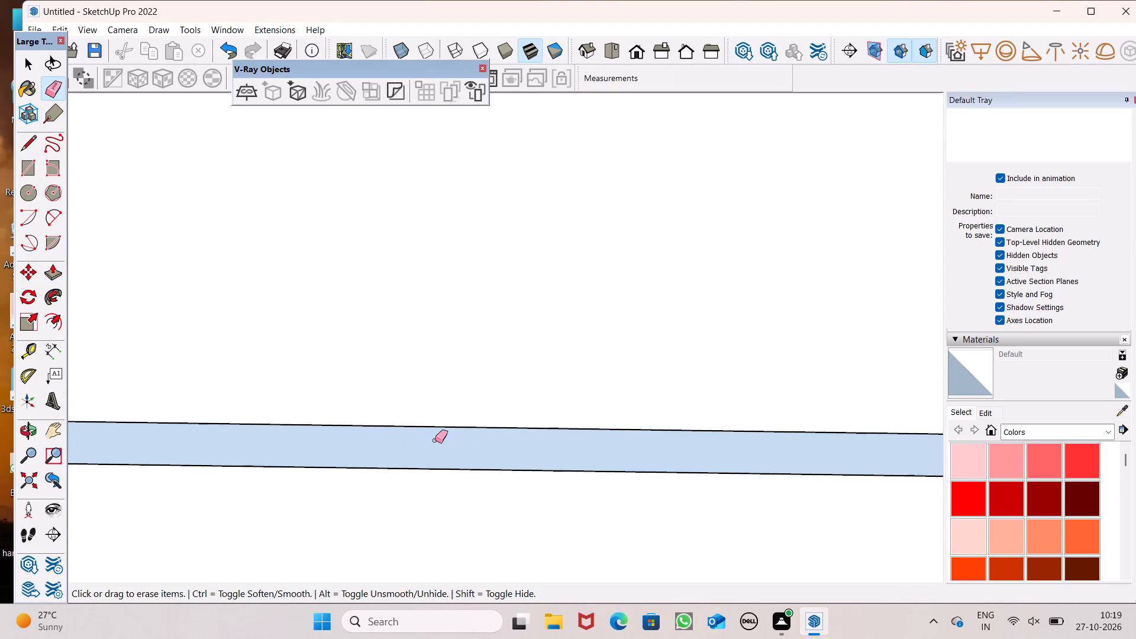
Push the remaining intermediate pillar on the left wall strip down 10' to floor level.
scroll(558, 355, down, 15)
scroll(833, 202, down, 4)
scroll(715, 277, down, 6)
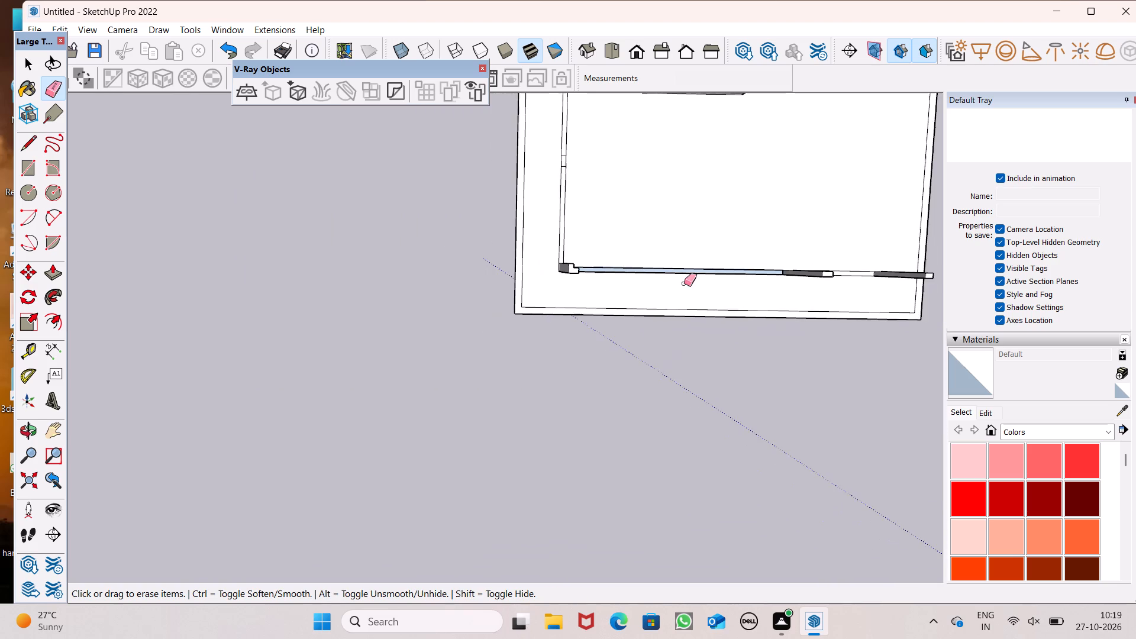
middle_drag(738, 323, 681, 228)
scroll(819, 383, up, 4)
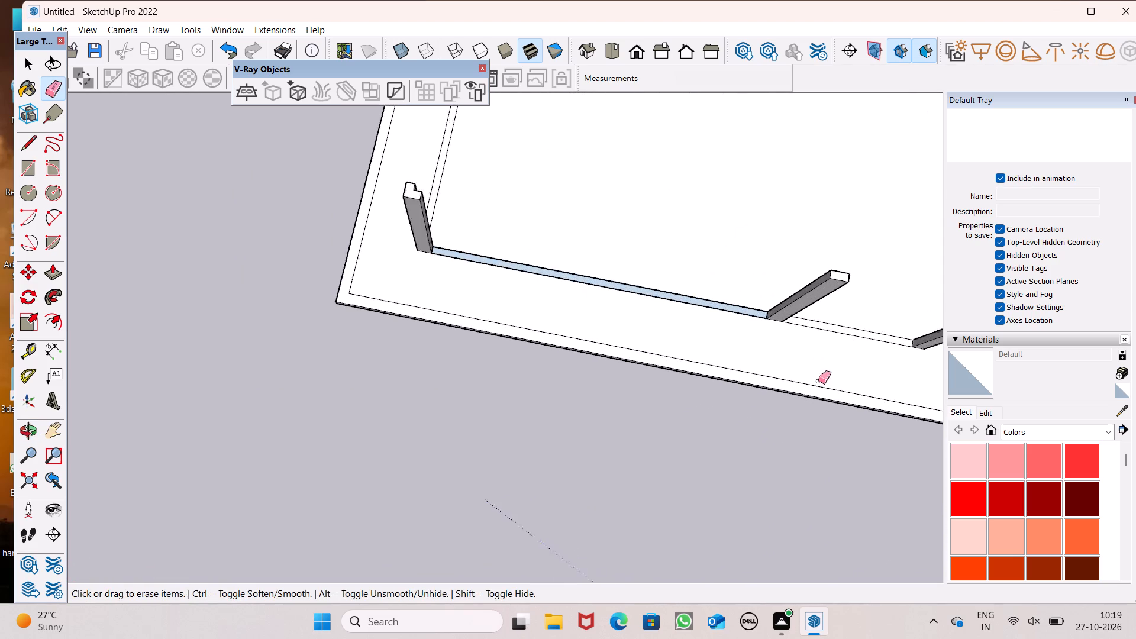
scroll(818, 381, up, 2)
click(52, 275)
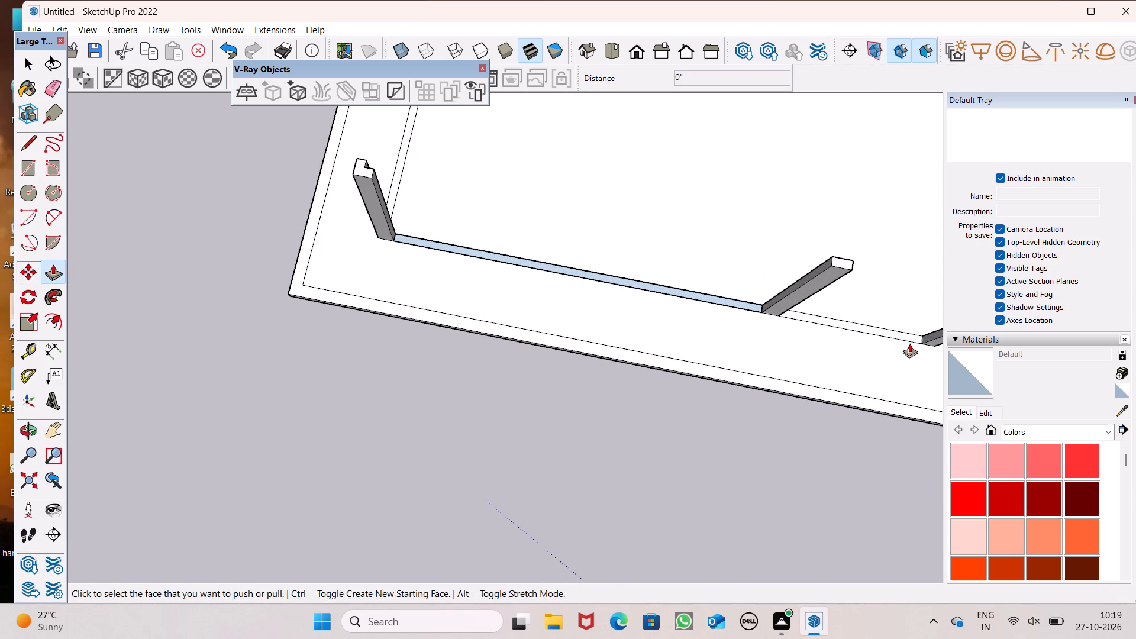
drag(837, 262, 837, 262)
drag(837, 262, 764, 318)
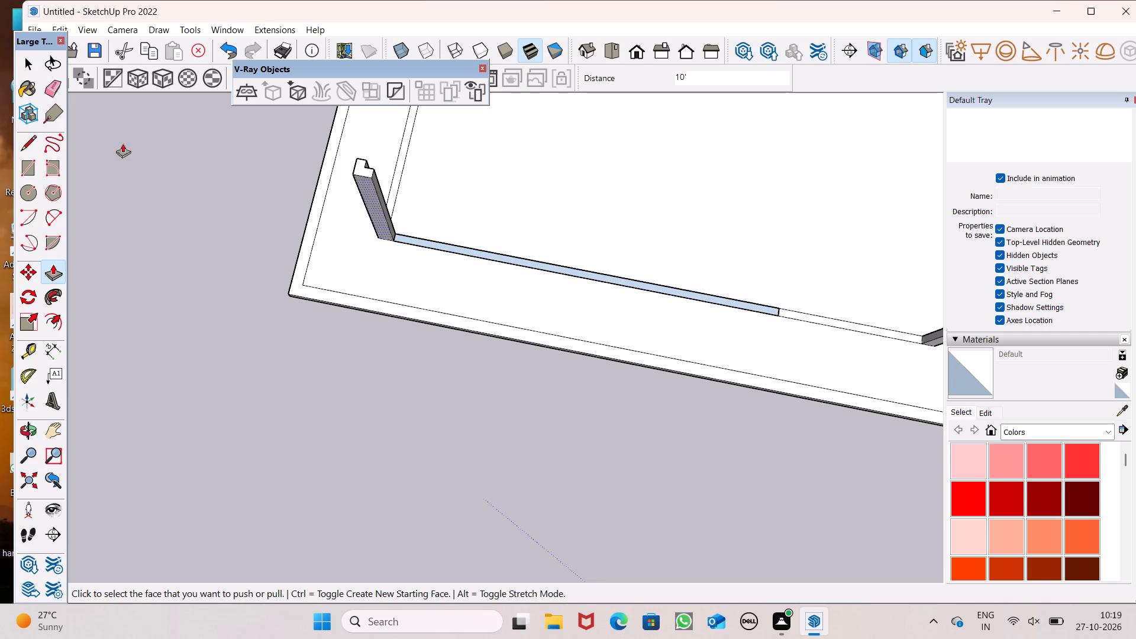
Erase the cross line left by that pillar so the left wall strip runs unbroken to its front-end pillar.
drag(50, 88, 56, 91)
scroll(594, 276, up, 4)
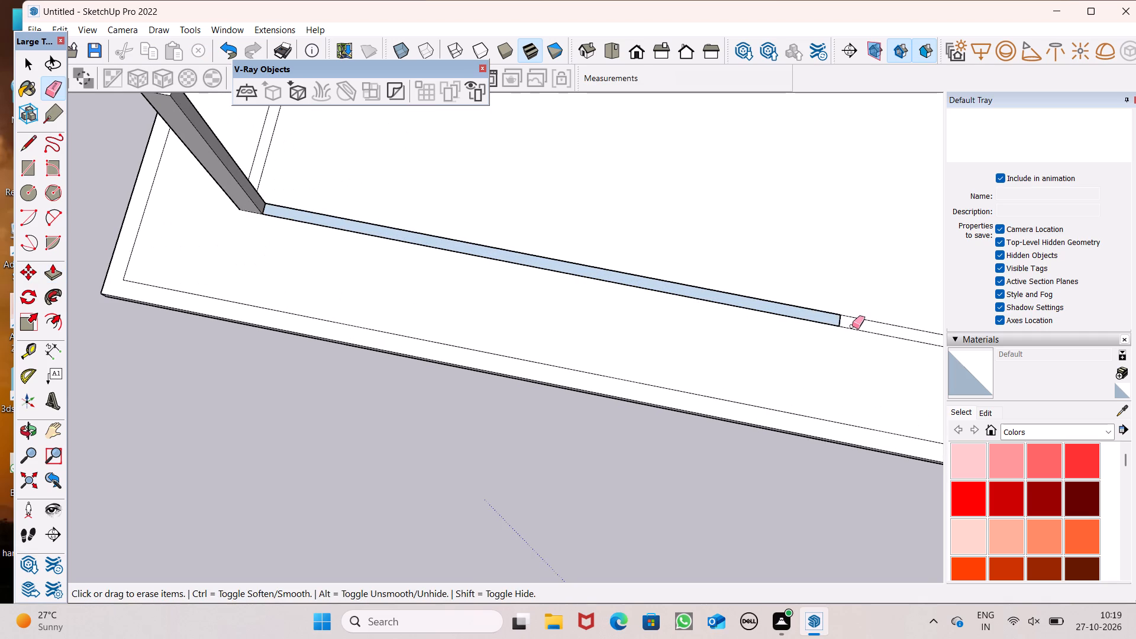
drag(852, 326, 834, 321)
Paint the merged left wall strip face with the white Color M00 material.
scroll(581, 283, down, 6)
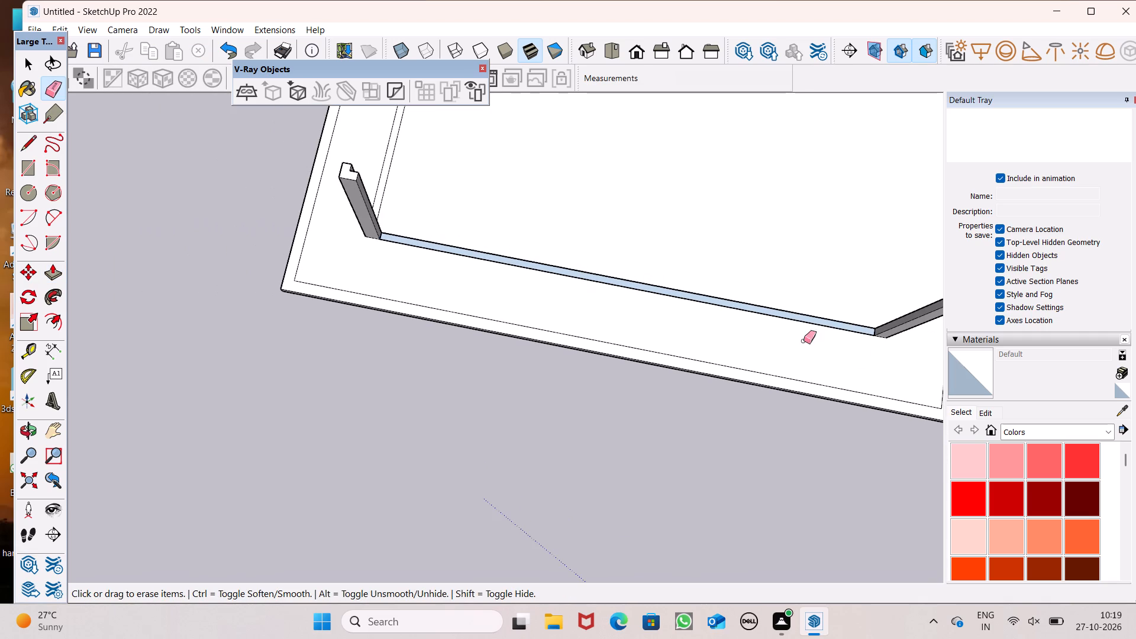
scroll(982, 414, down, 16)
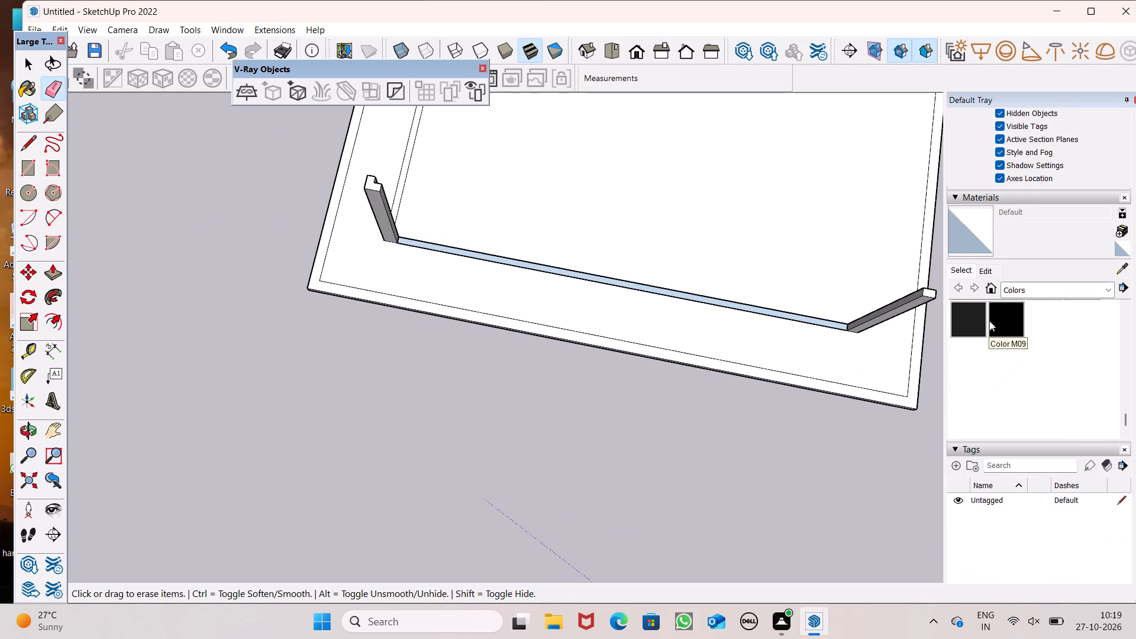
scroll(989, 321, up, 2)
click(972, 361)
click(972, 379)
scroll(692, 306, up, 2)
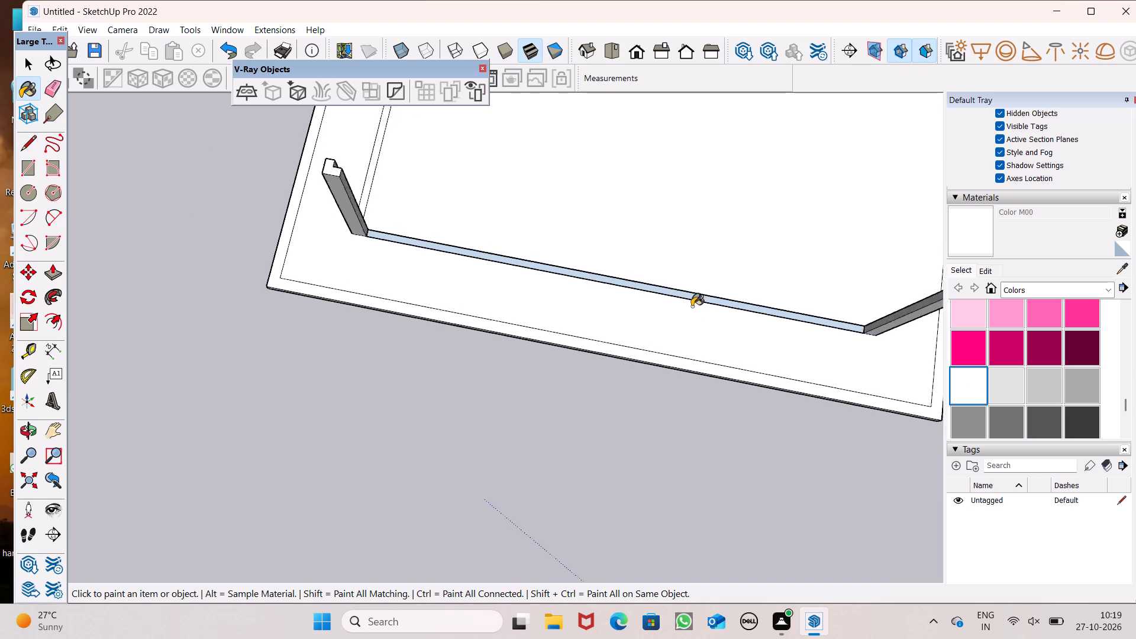
scroll(692, 306, up, 3)
click(694, 295)
Draw two closely spaced 6" lines across the left wall strip, near the middle between its two end pillars.
scroll(656, 221, down, 5)
middle_drag(708, 325, 175, 191)
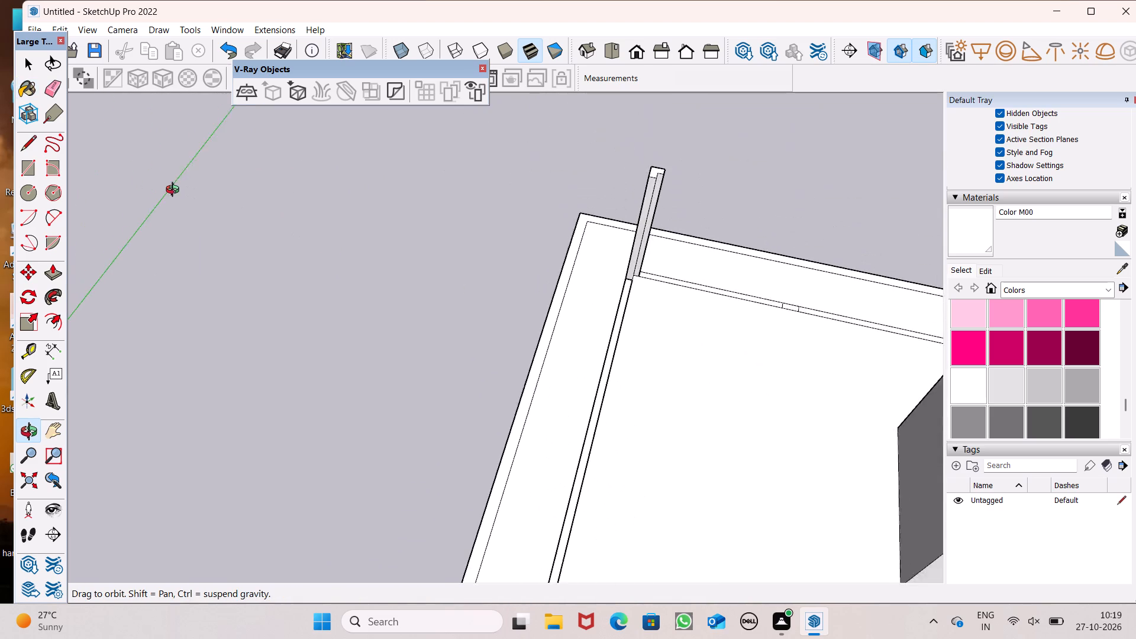
middle_drag(175, 191, 169, 190)
middle_drag(521, 440, 440, 388)
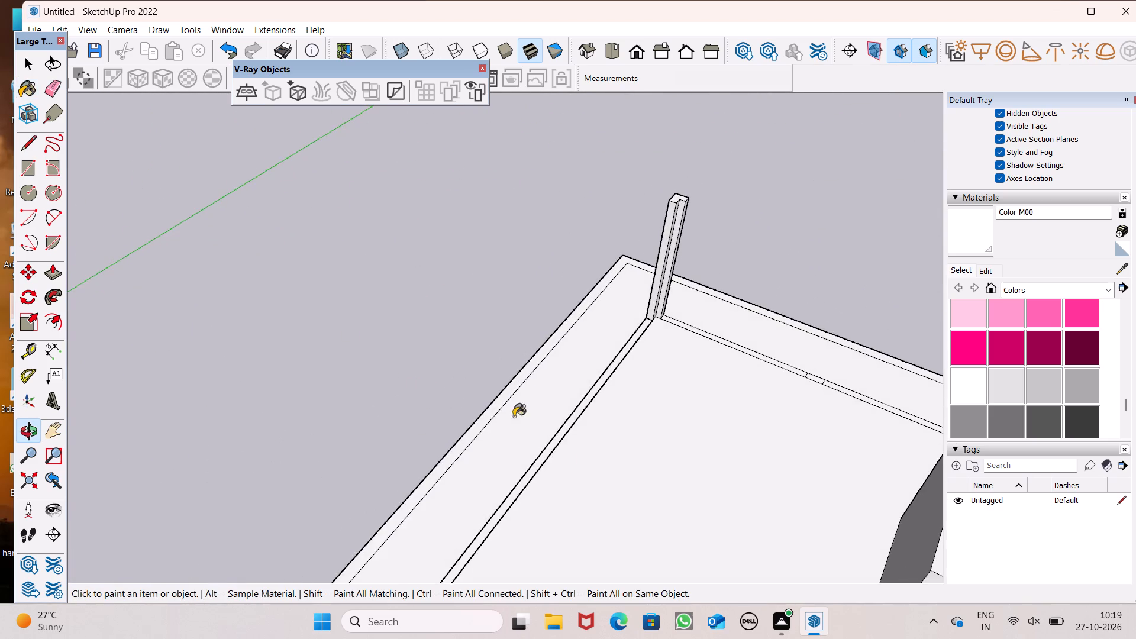
scroll(656, 554, down, 5)
middle_drag(643, 576, 1117, 570)
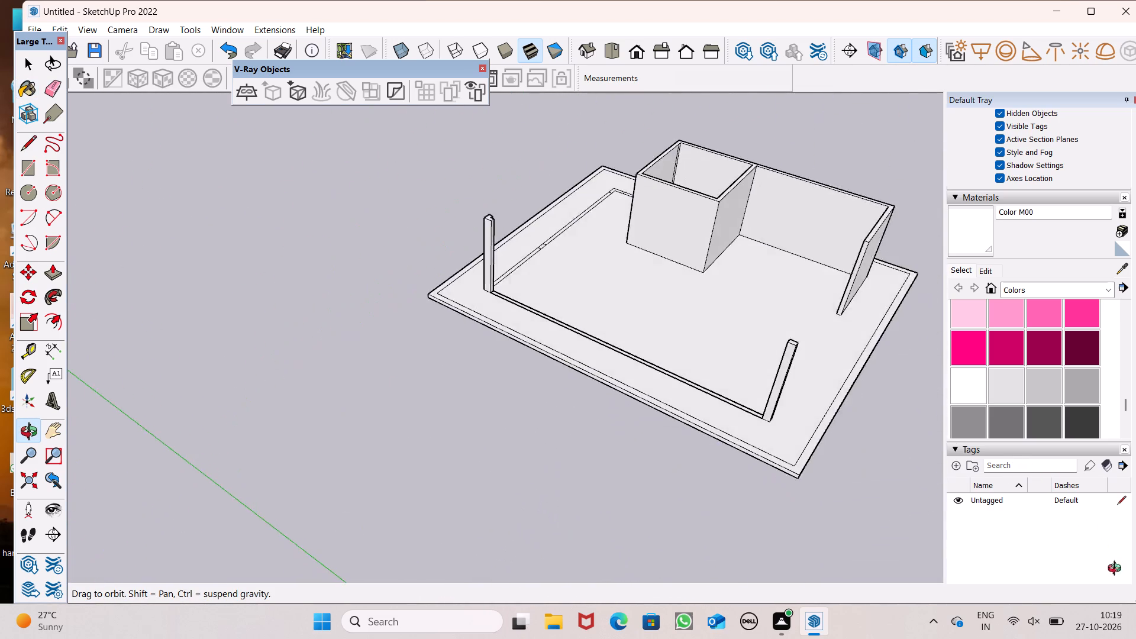
middle_drag(1117, 570, 1121, 578)
scroll(699, 451, up, 1)
middle_drag(699, 451, 830, 463)
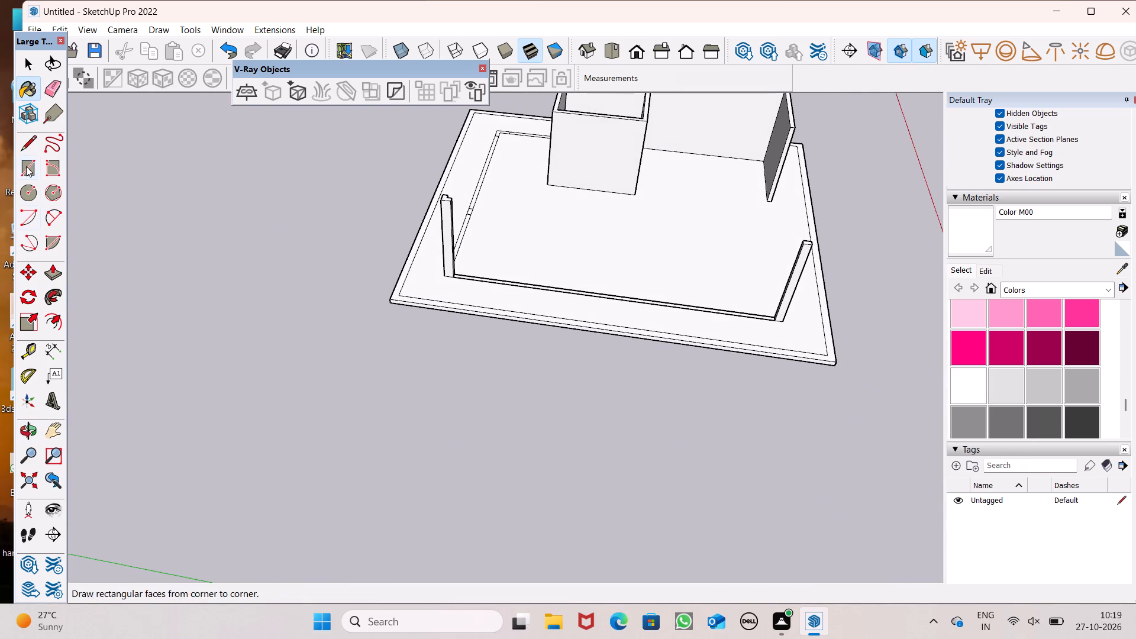
click(26, 166)
middle_drag(444, 341, 490, 438)
scroll(490, 438, up, 1)
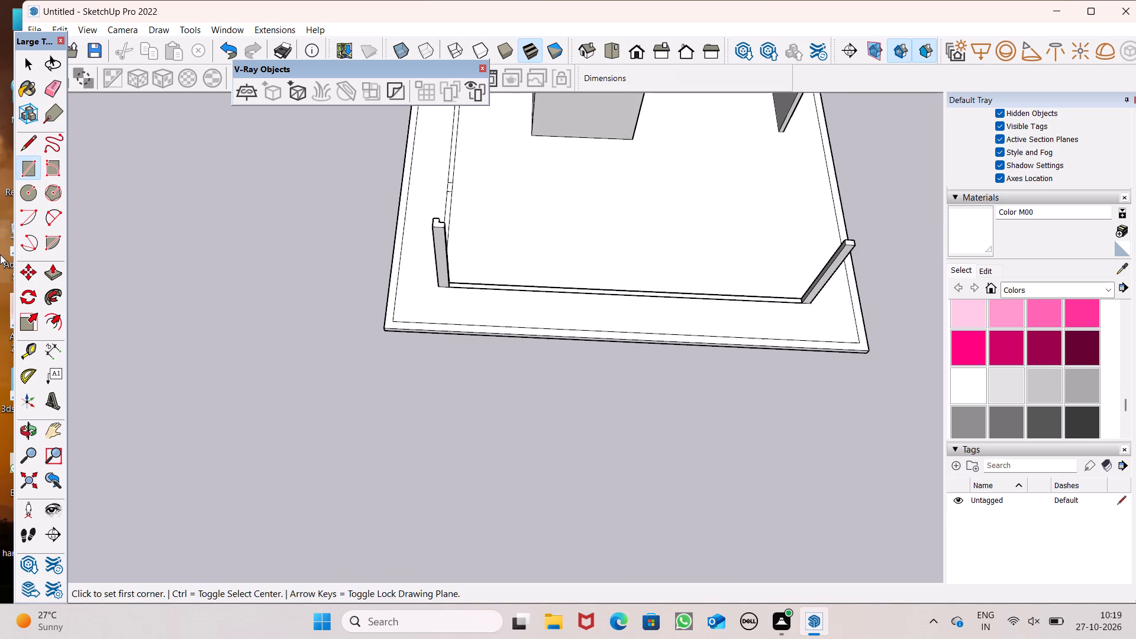
click(33, 144)
scroll(599, 305, up, 7)
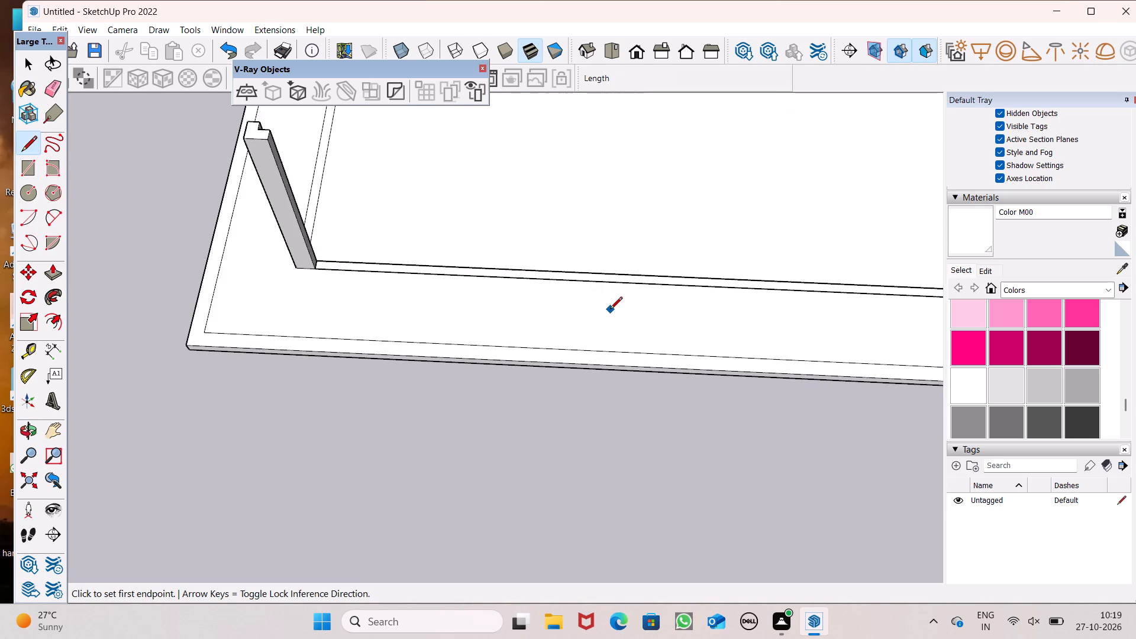
scroll(615, 285, up, 13)
drag(576, 244, 575, 249)
click(575, 279)
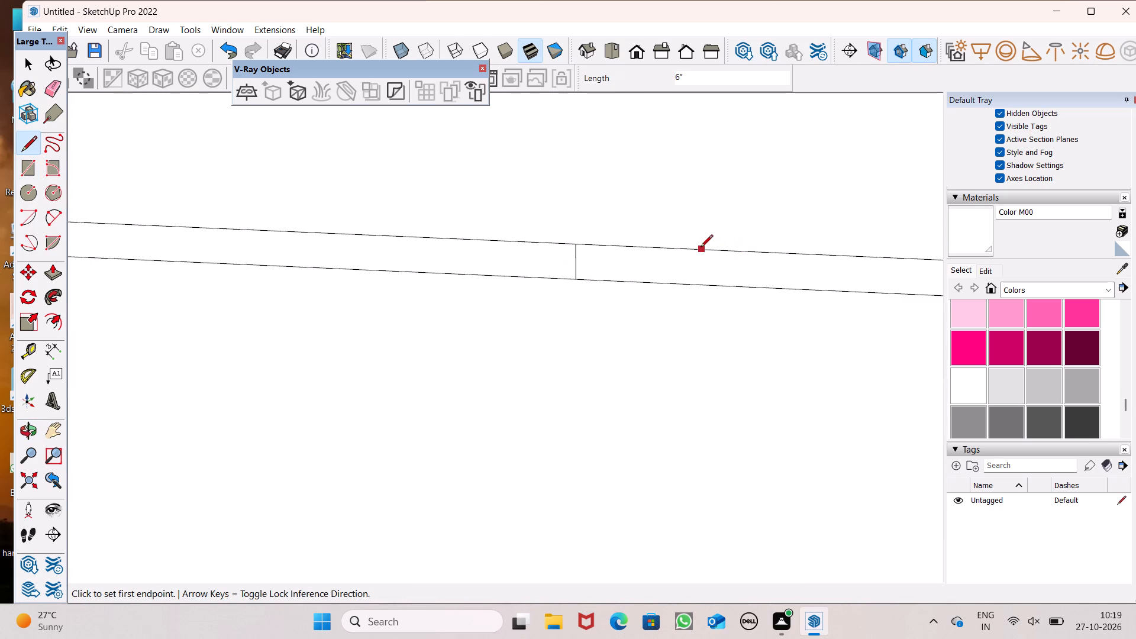
click(685, 253)
click(688, 285)
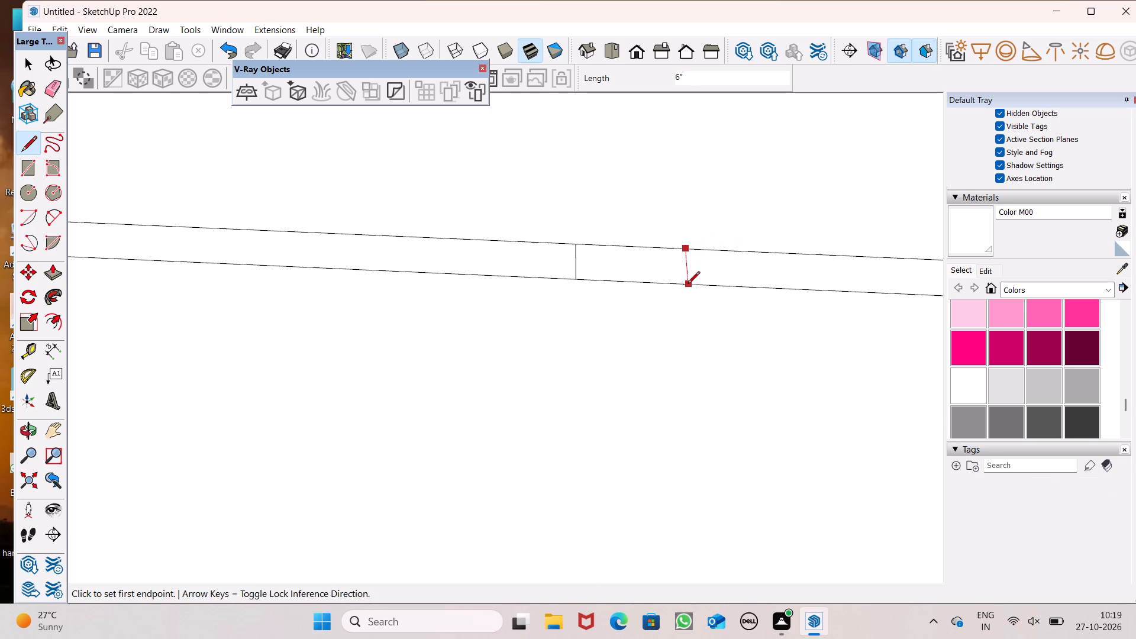
Erase the left wall strip's outlines on both sides of the new middle segment, keeping only that small rectangle.
scroll(534, 315, down, 6)
scroll(744, 233, down, 18)
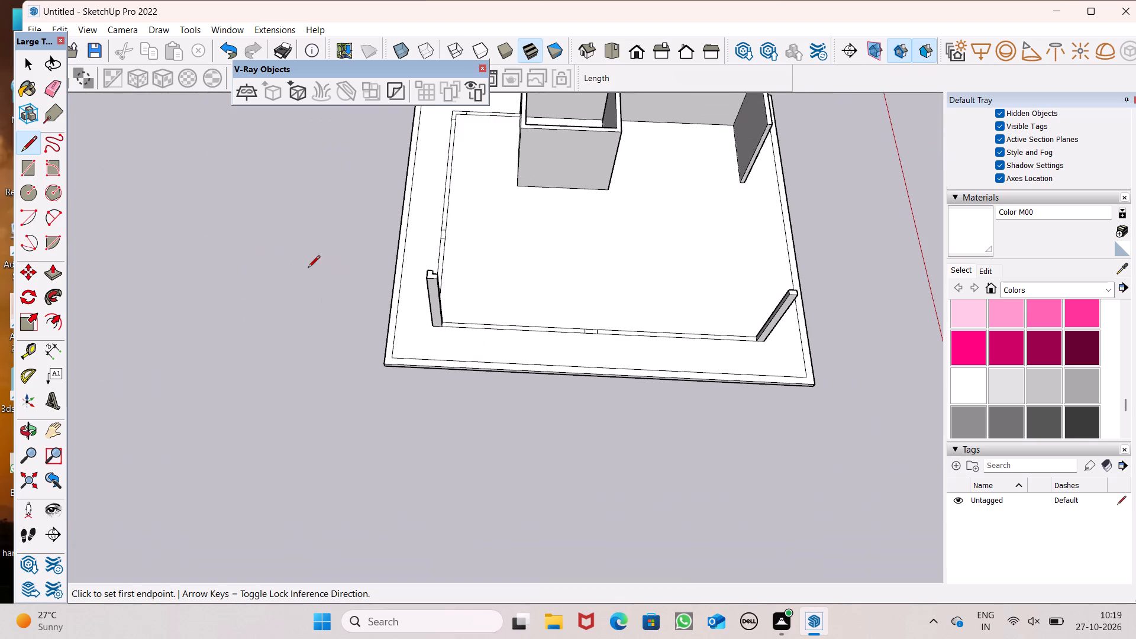
click(57, 95)
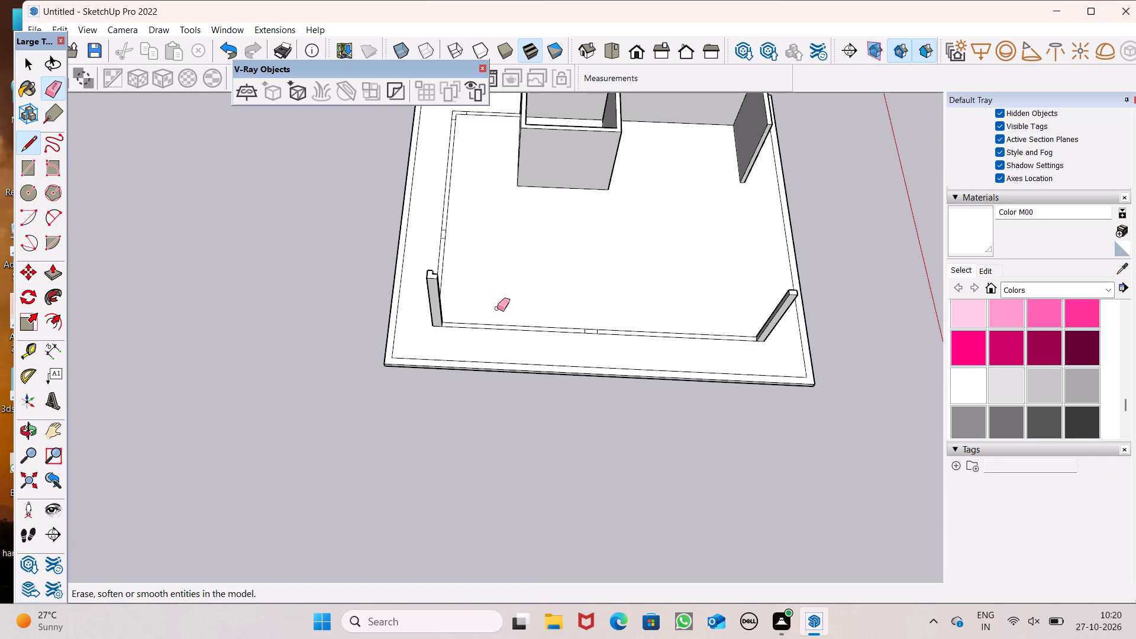
drag(498, 314, 499, 336)
drag(698, 318, 698, 339)
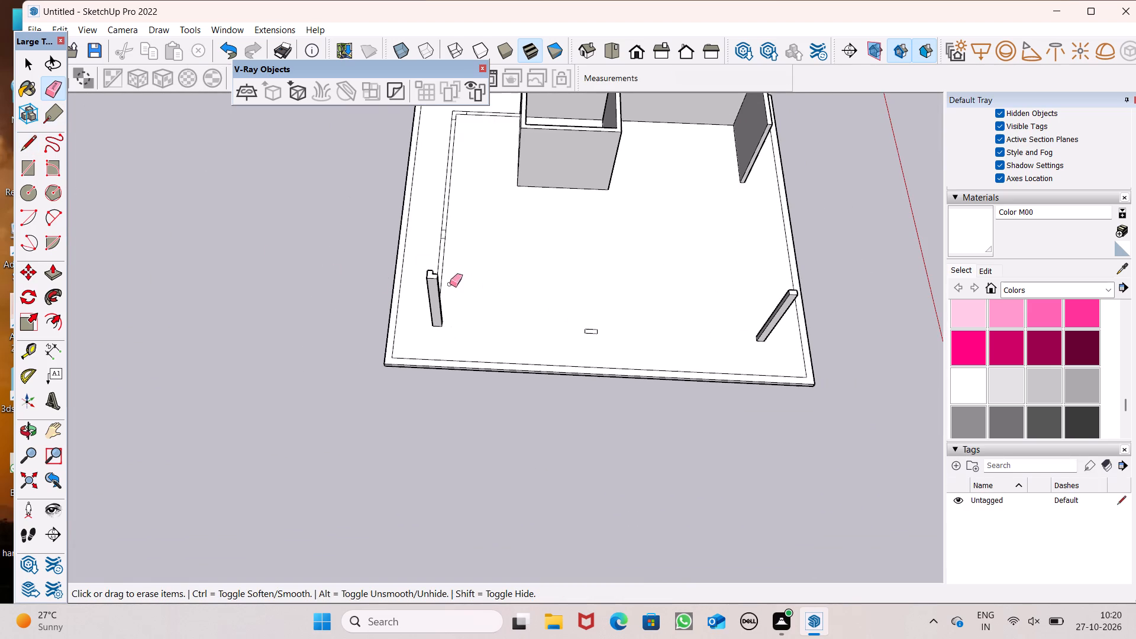
Raise the small middle rectangle on the left side 10', matching the front-end pillar's height.
click(43, 279)
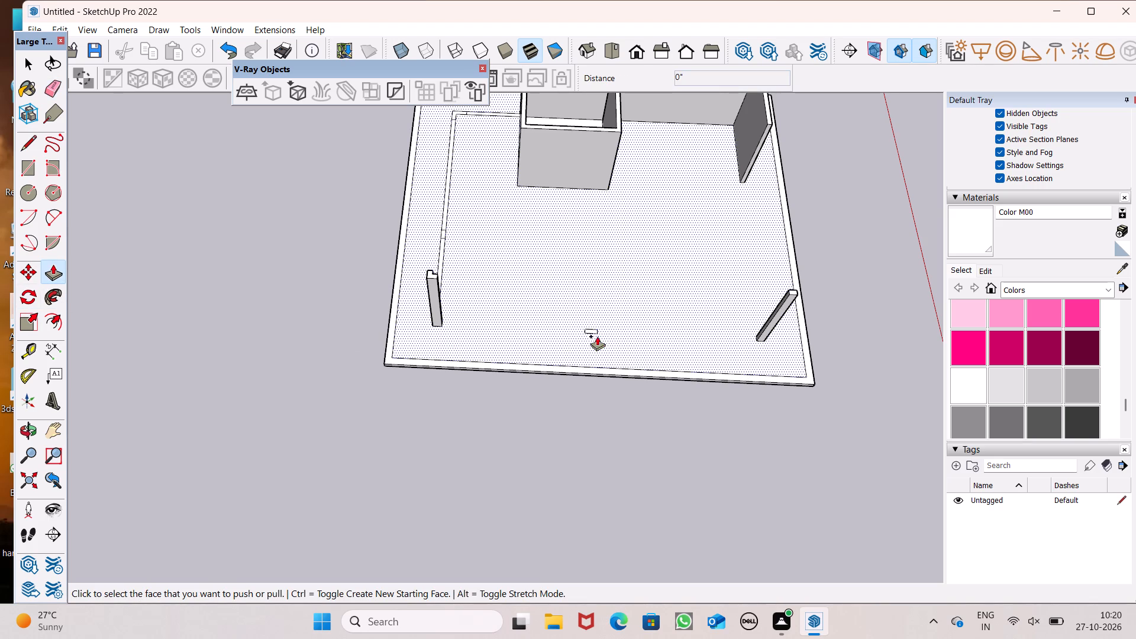
drag(593, 330, 769, 312)
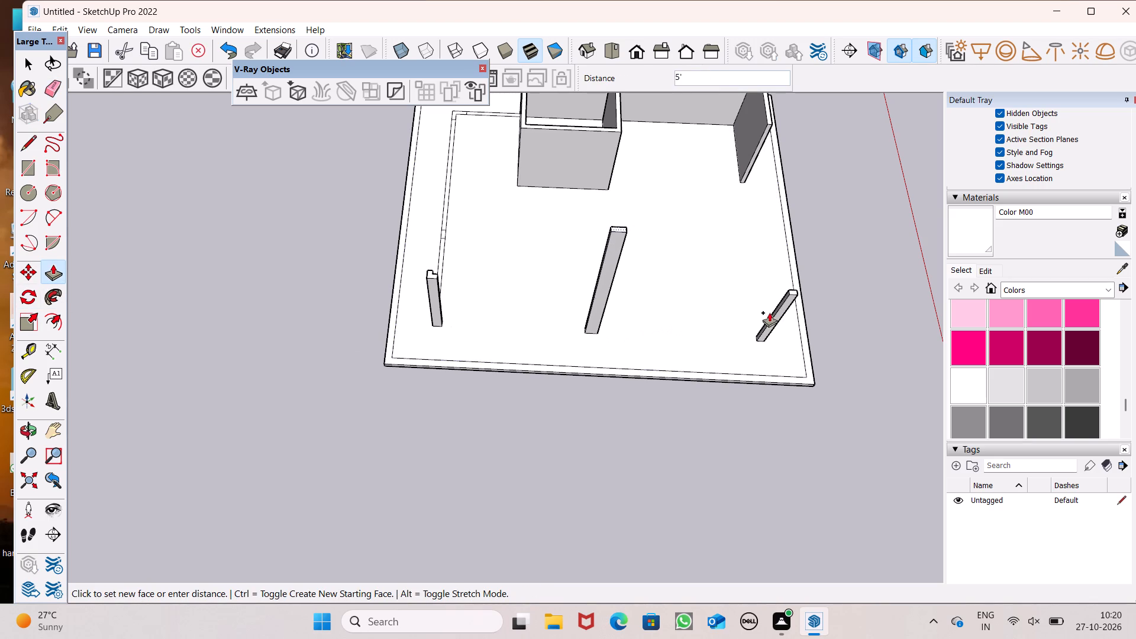
drag(769, 312, 788, 301)
Raise the L-shaped back right corner segment and the back wall strip's short middle segment 10', matching the room walls.
scroll(631, 369, down, 3)
middle_drag(678, 450, 586, 441)
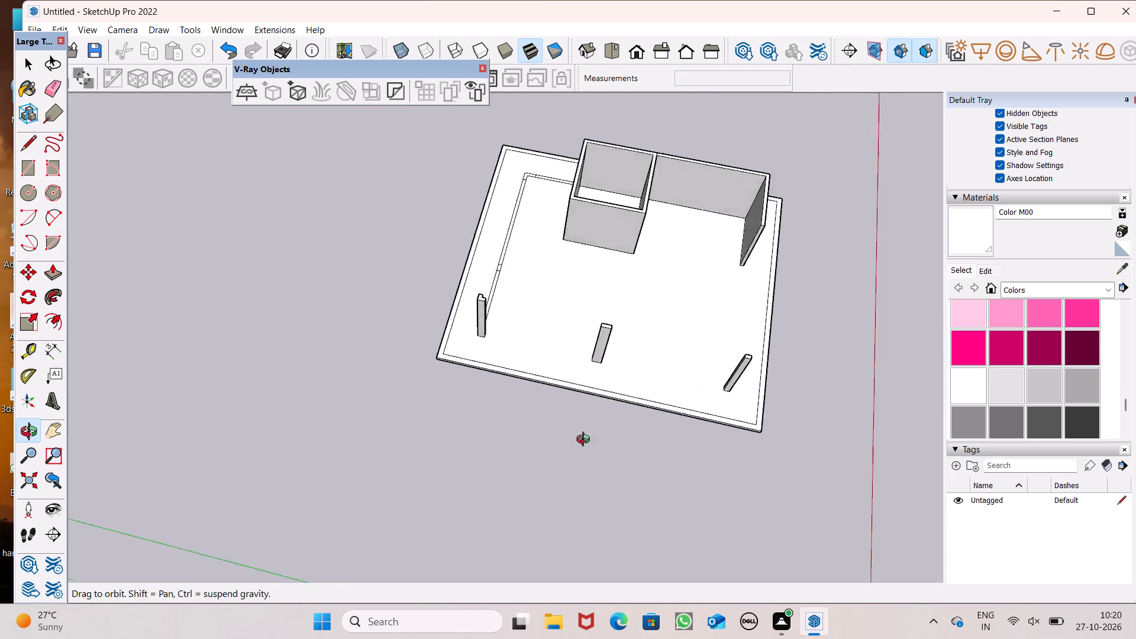
middle_drag(586, 441, 676, 473)
scroll(669, 460, up, 1)
scroll(516, 358, down, 2)
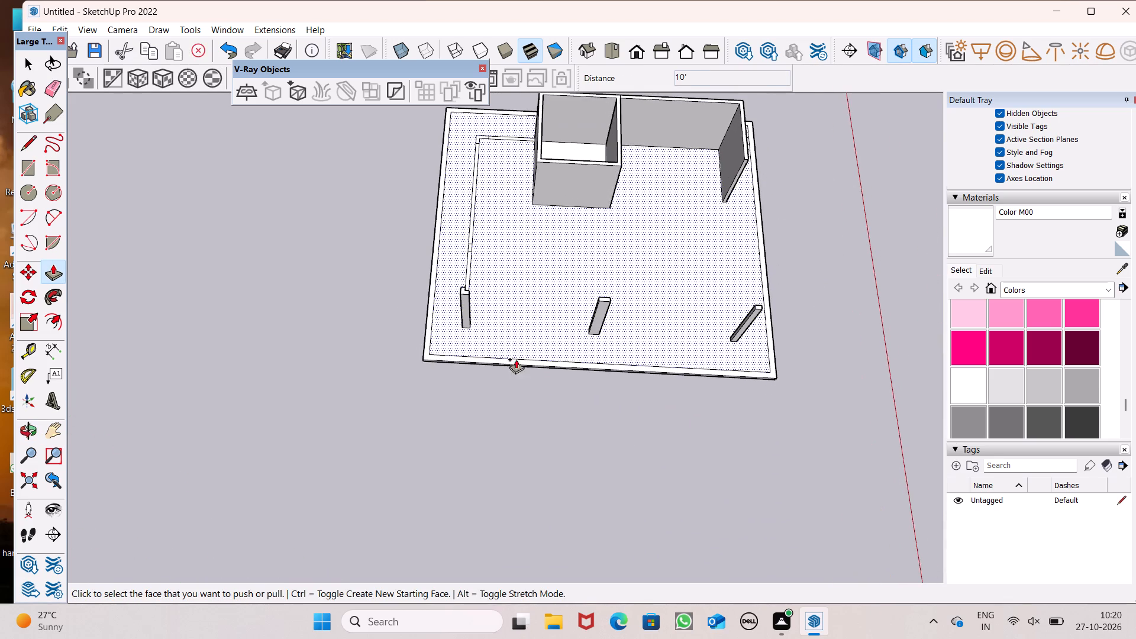
scroll(516, 359, down, 2)
scroll(477, 157, up, 8)
scroll(505, 218, up, 6)
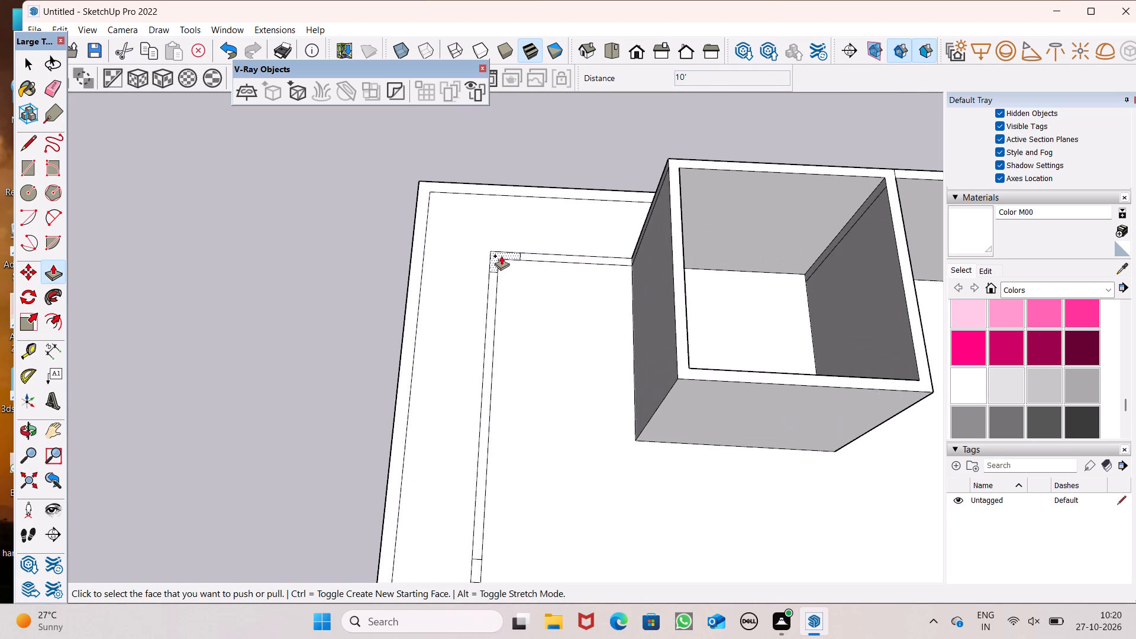
drag(499, 256, 682, 262)
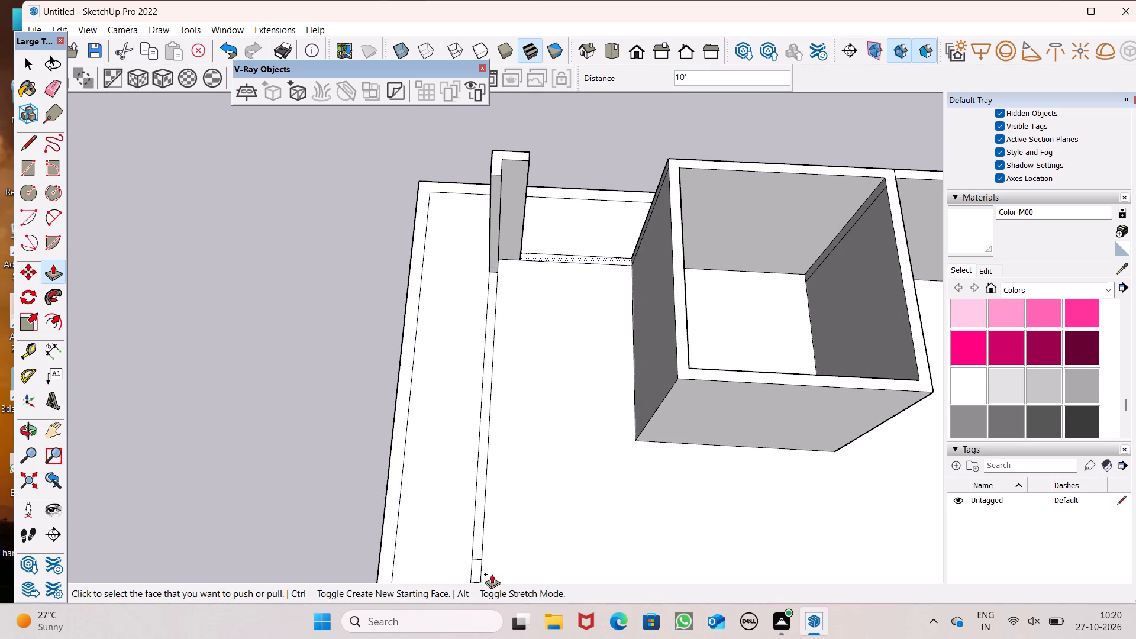
drag(472, 574, 676, 371)
Erase the leftover 6" wall outlines between the back left pillar and the room, and between the three left-side pillars.
scroll(528, 177, down, 7)
middle_drag(566, 316, 754, 162)
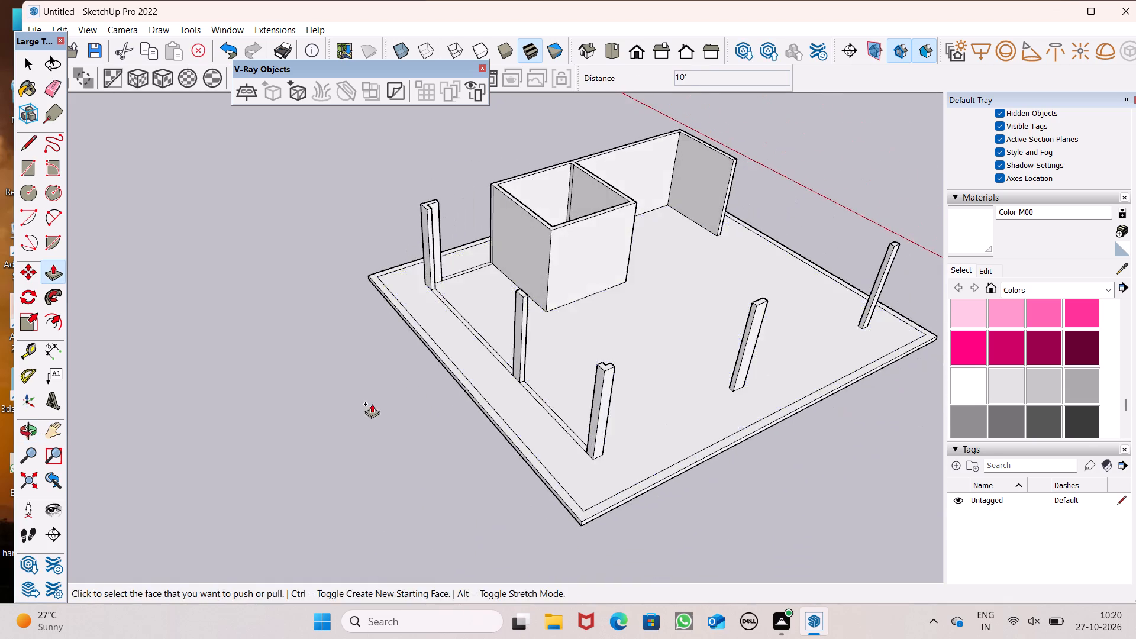
middle_drag(372, 404, 564, 482)
click(44, 91)
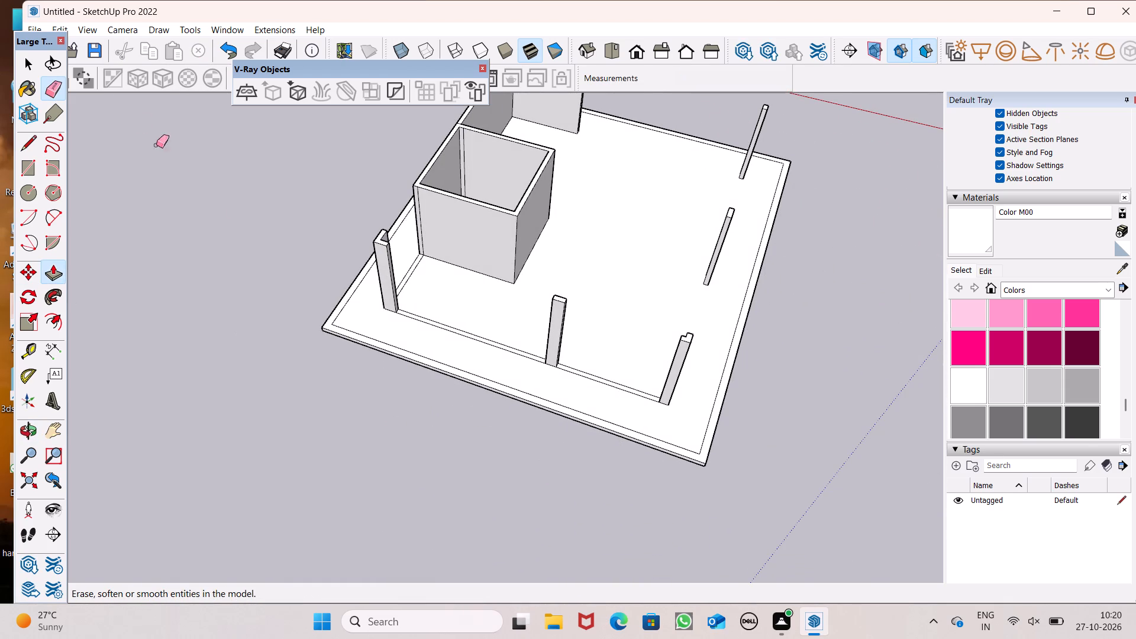
scroll(347, 270, up, 5)
drag(417, 266, 425, 271)
drag(538, 345, 532, 382)
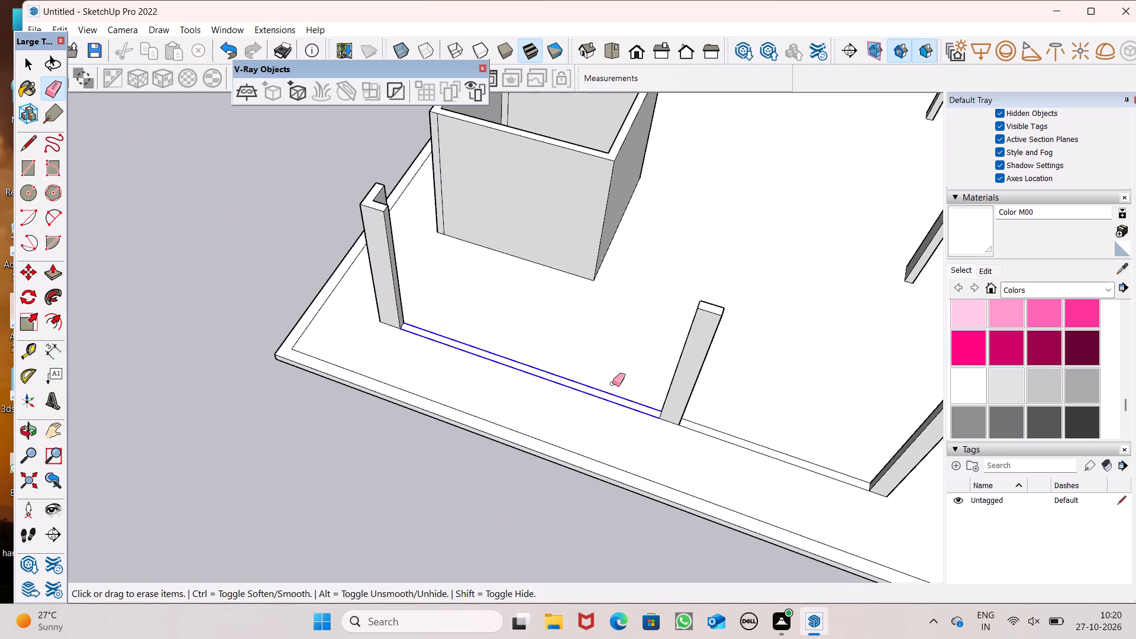
drag(714, 422, 714, 447)
Push/pull the inner face of the L-shaped back left pillar about 1' 3 5/8" to fill its notch.
scroll(776, 300, down, 5)
middle_drag(802, 348, 481, 309)
scroll(479, 307, up, 1)
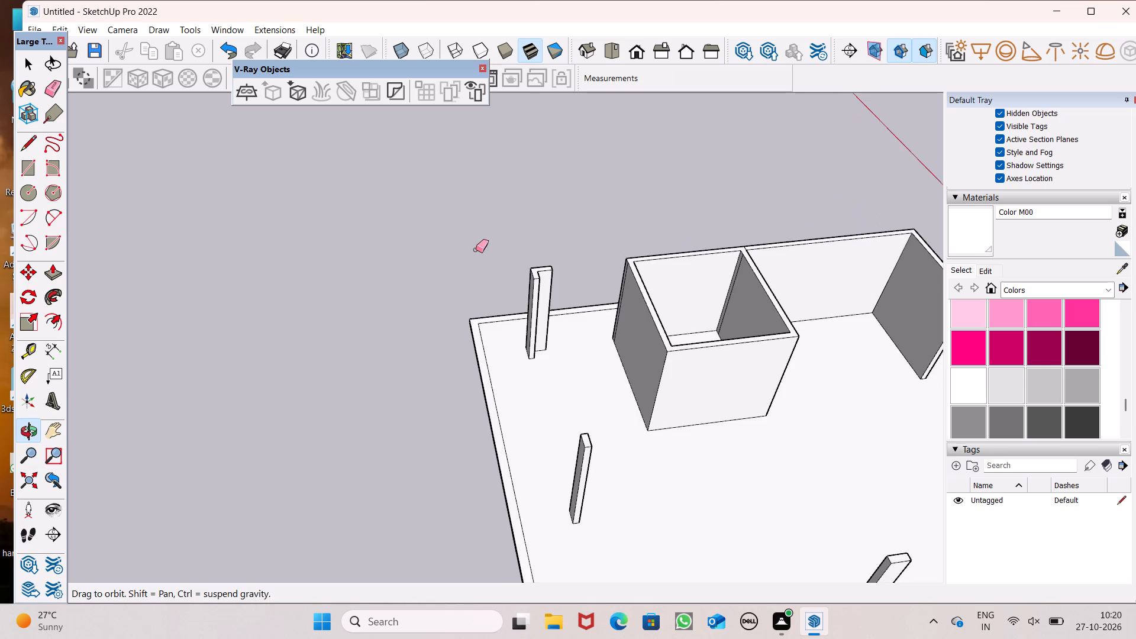
scroll(476, 250, down, 3)
scroll(476, 250, up, 1)
scroll(476, 250, down, 2)
middle_drag(647, 335, 400, 212)
scroll(544, 234, down, 4)
middle_drag(712, 370, 724, 411)
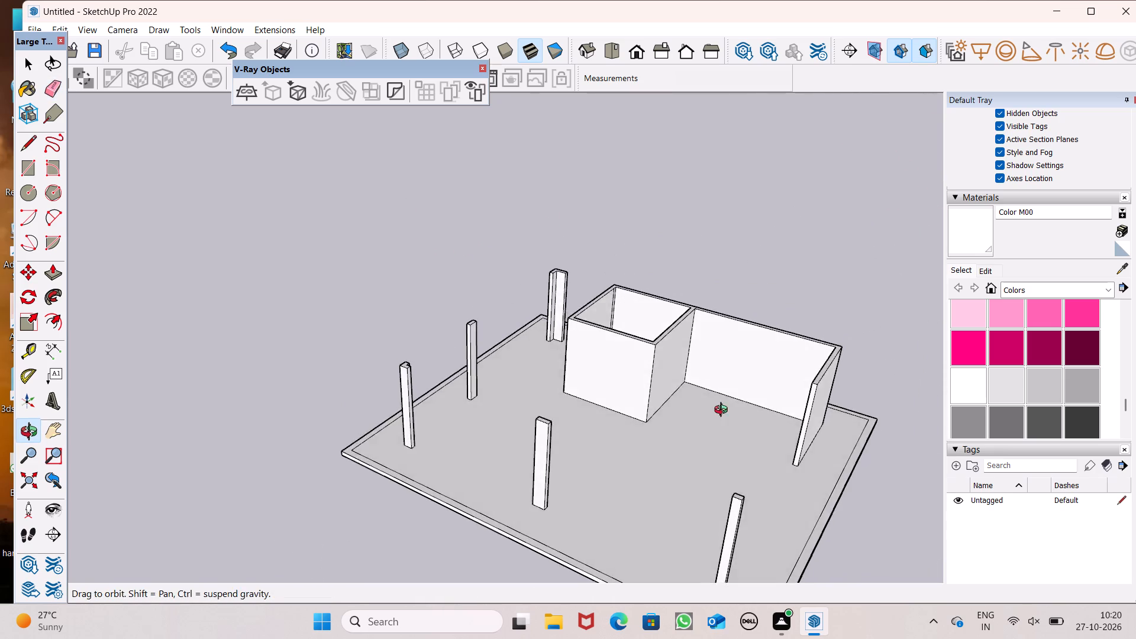
middle_drag(724, 411, 742, 428)
drag(41, 277, 58, 272)
scroll(479, 269, up, 17)
scroll(514, 245, up, 6)
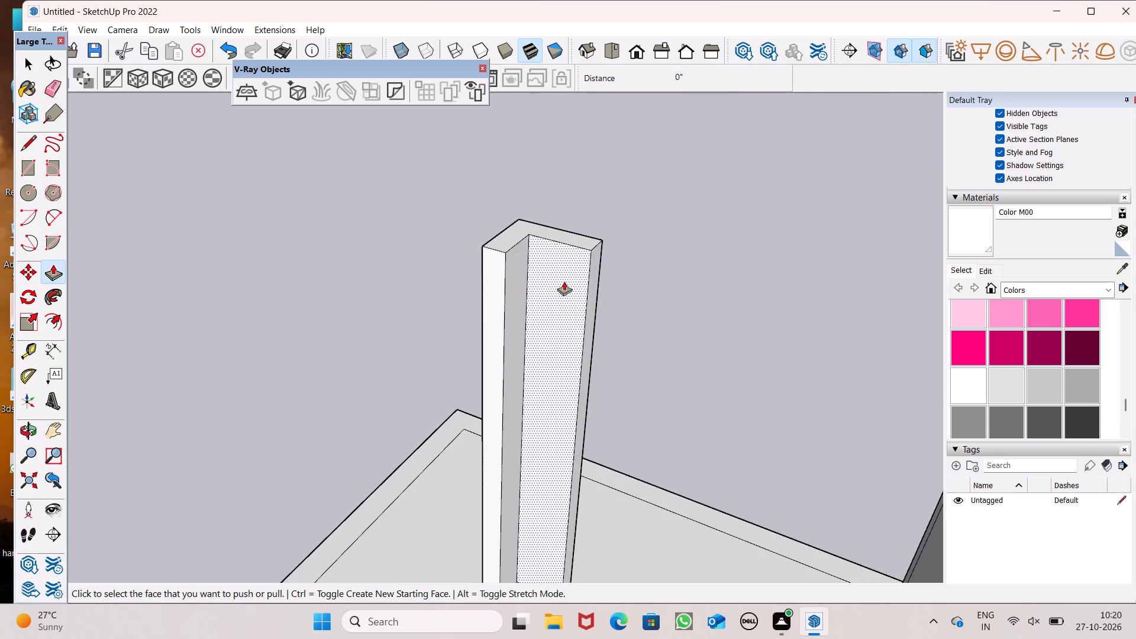
drag(521, 285, 582, 247)
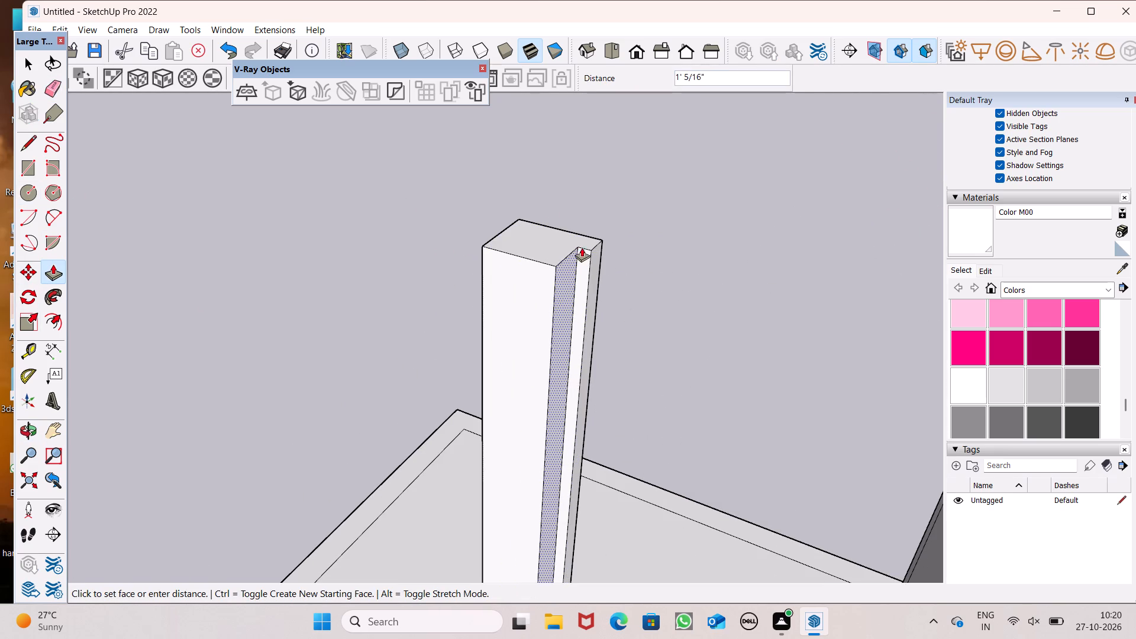
drag(582, 247, 589, 247)
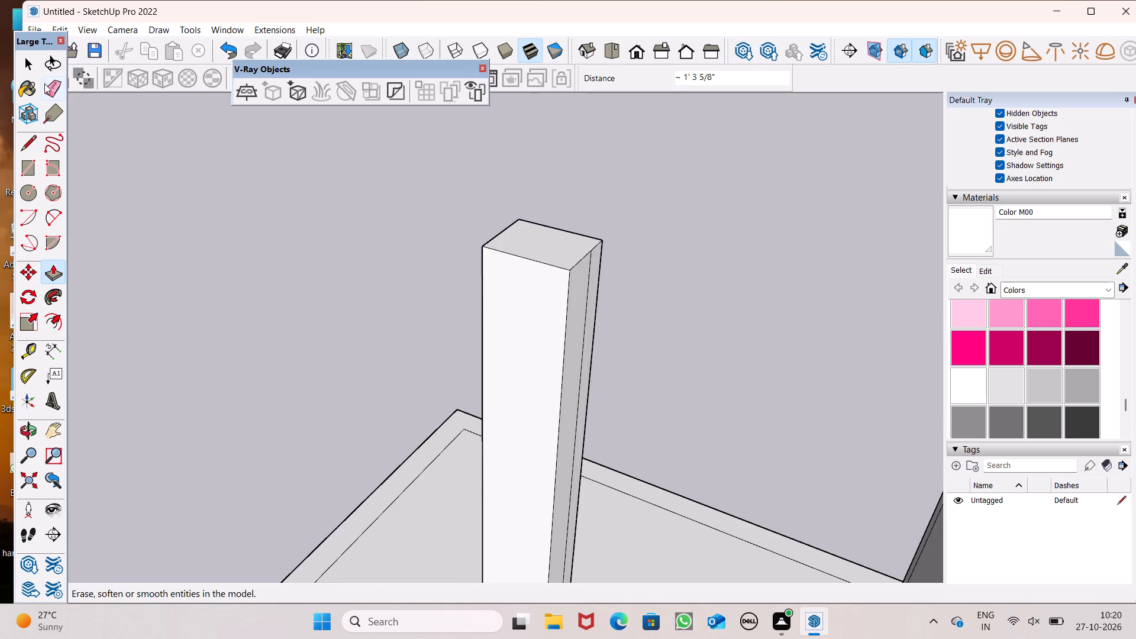
Erase the leftover vertical seam on the filled back left pillar.
click(47, 91)
drag(586, 337, 582, 342)
Thicken the left side's middle pillar about 1' 3 5/8" using the back left pillar as reference, and widen its adjacent face 7".
scroll(589, 151, down, 4)
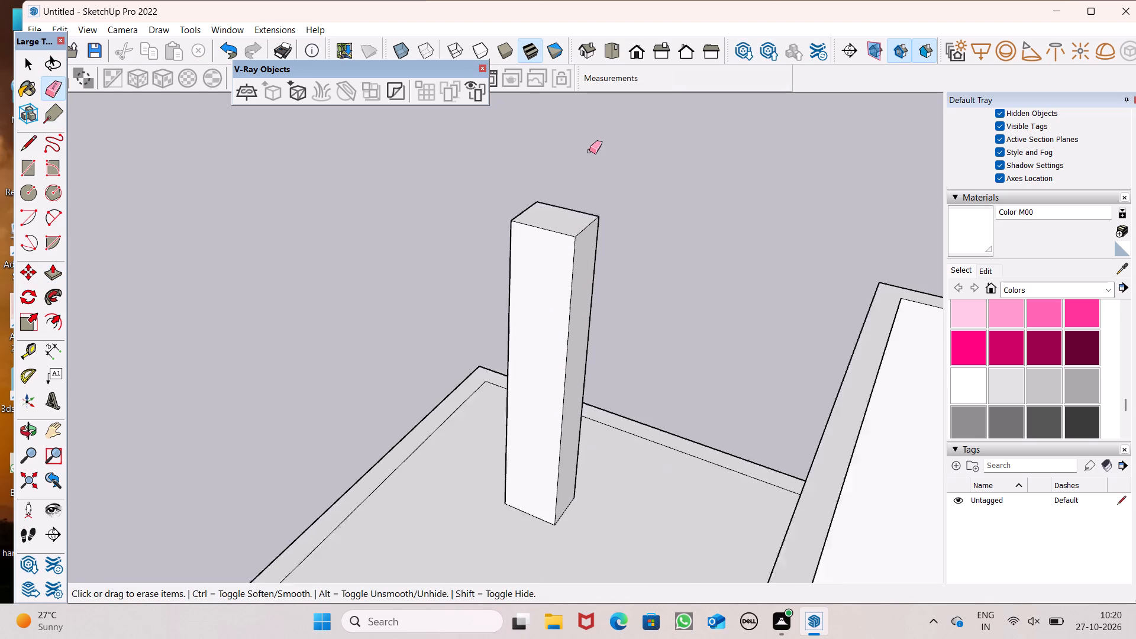
scroll(589, 151, down, 2)
scroll(666, 206, down, 11)
middle_drag(706, 288, 684, 431)
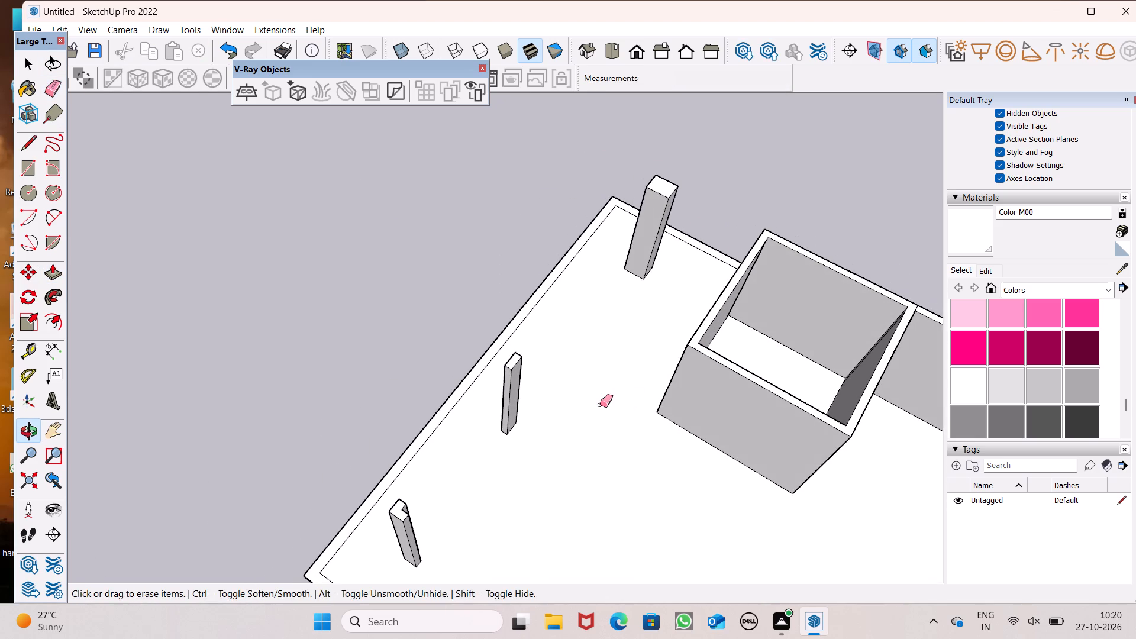
click(47, 271)
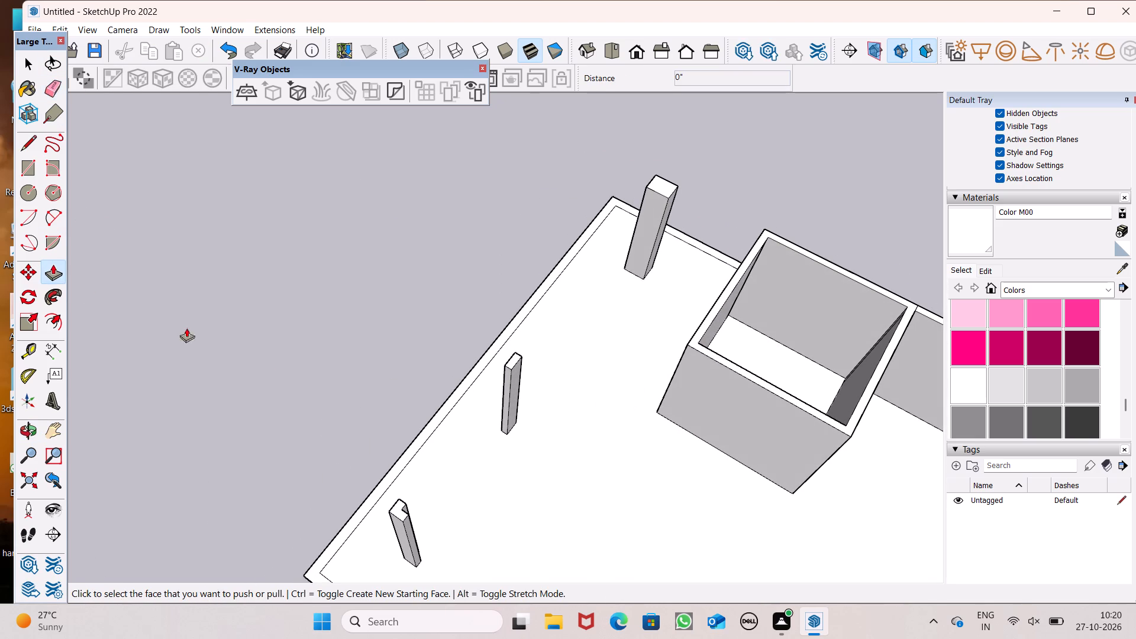
drag(515, 412, 638, 286)
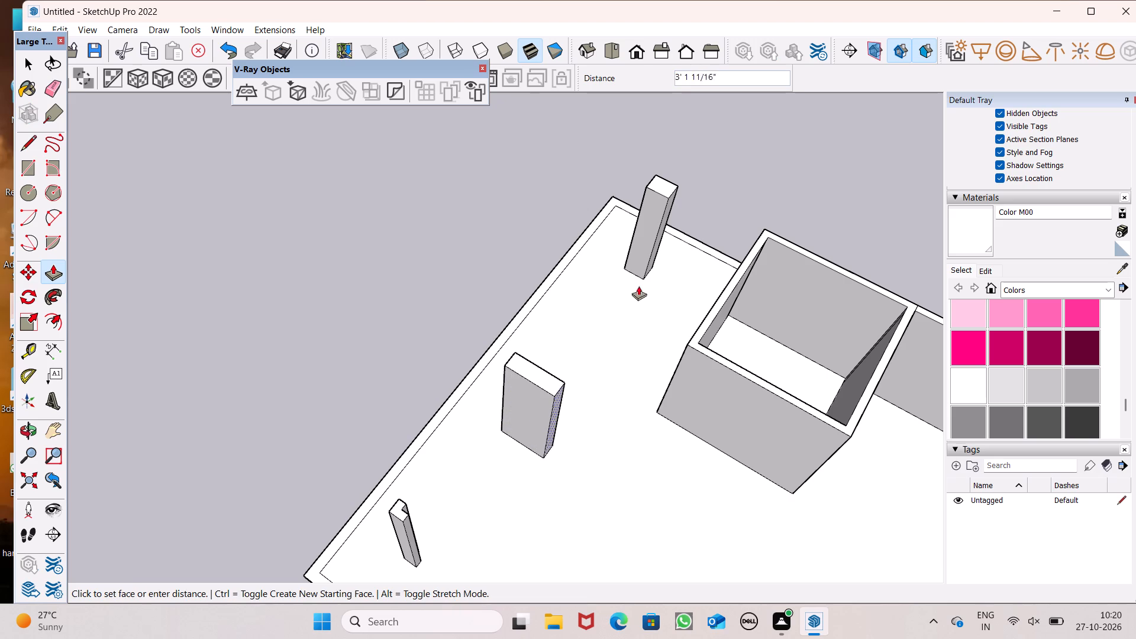
drag(638, 286, 649, 262)
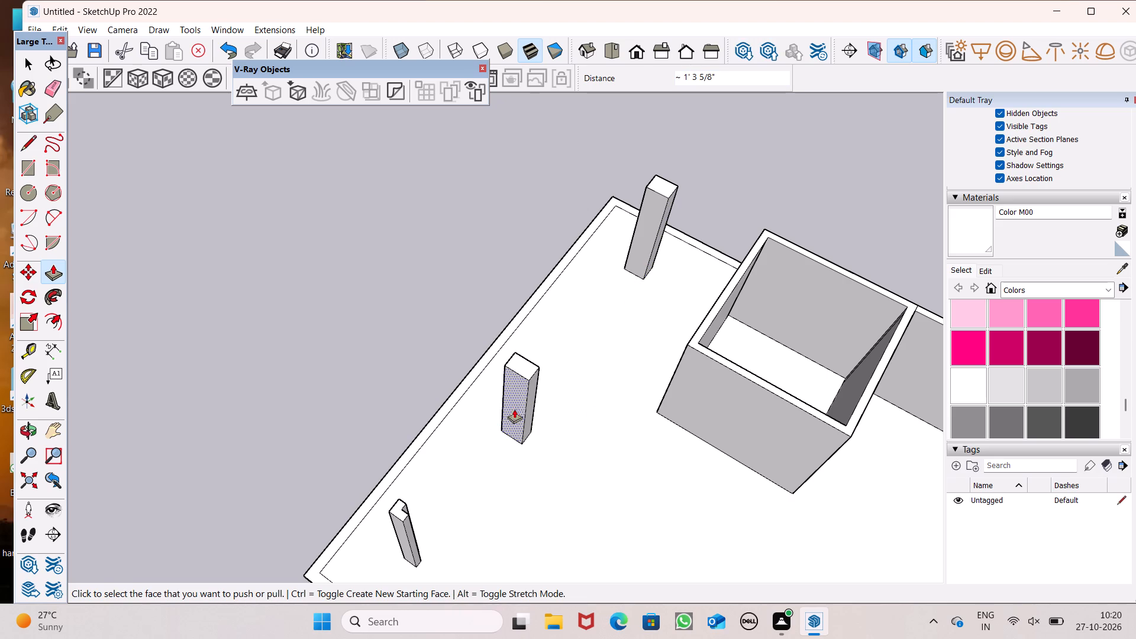
drag(532, 417, 556, 350)
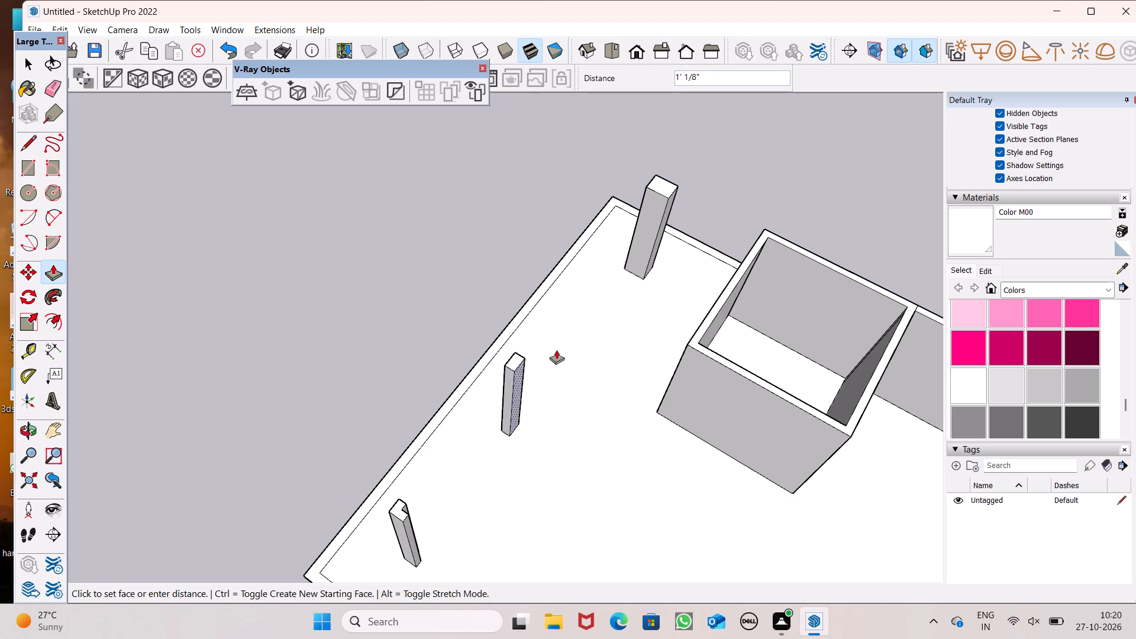
drag(556, 350, 654, 247)
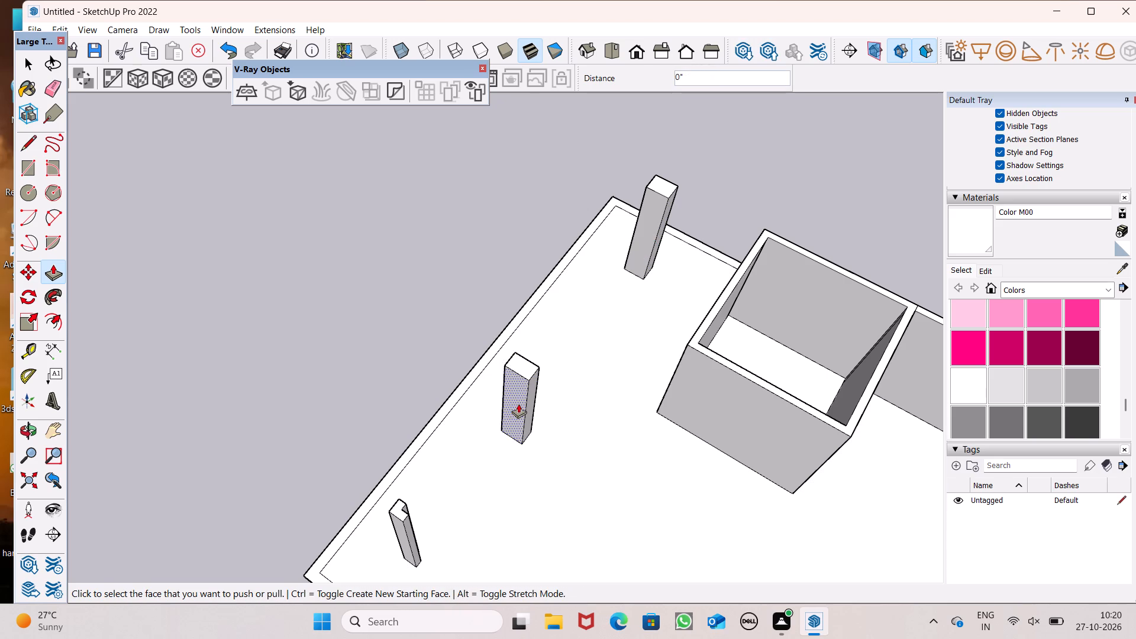
drag(519, 402, 515, 410)
Push/pull the inner face of the L-shaped front left pillar about 4 3/4" to fill its notch.
scroll(546, 341, down, 2)
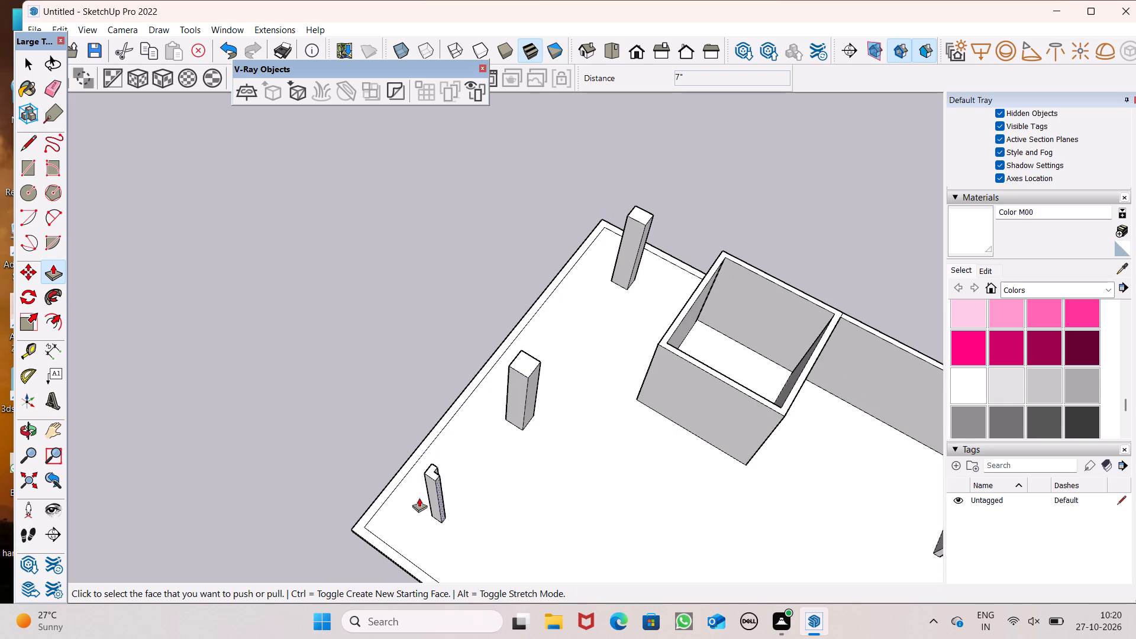
middle_drag(454, 503, 230, 489)
scroll(606, 382, down, 6)
scroll(454, 376, up, 3)
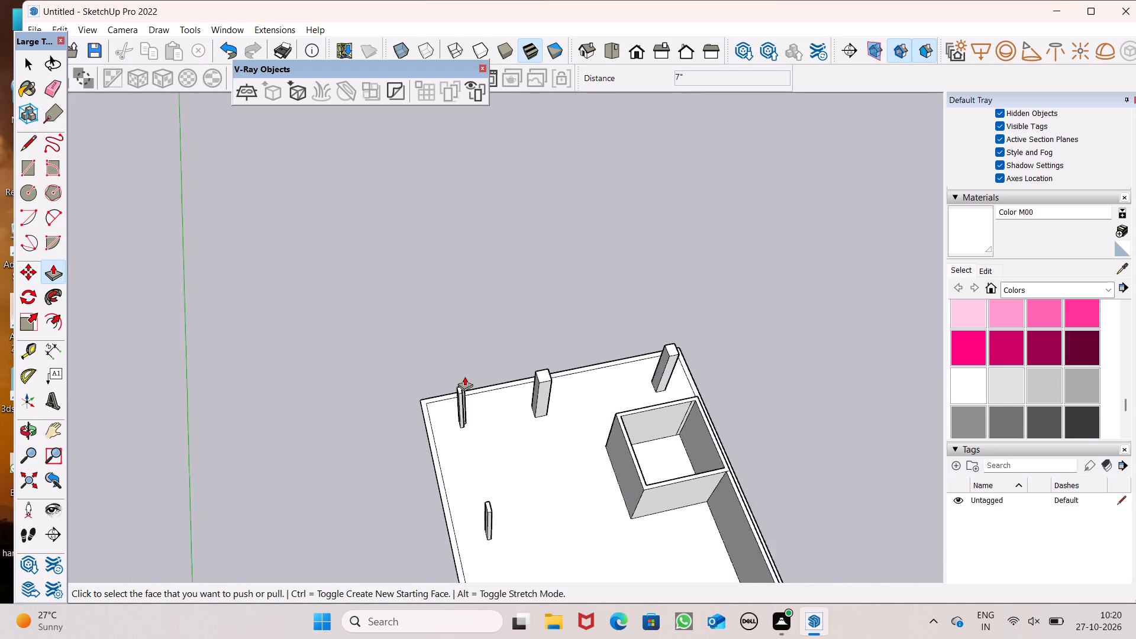
scroll(464, 376, up, 5)
middle_drag(477, 419, 380, 246)
scroll(380, 251, up, 1)
middle_drag(629, 464, 650, 494)
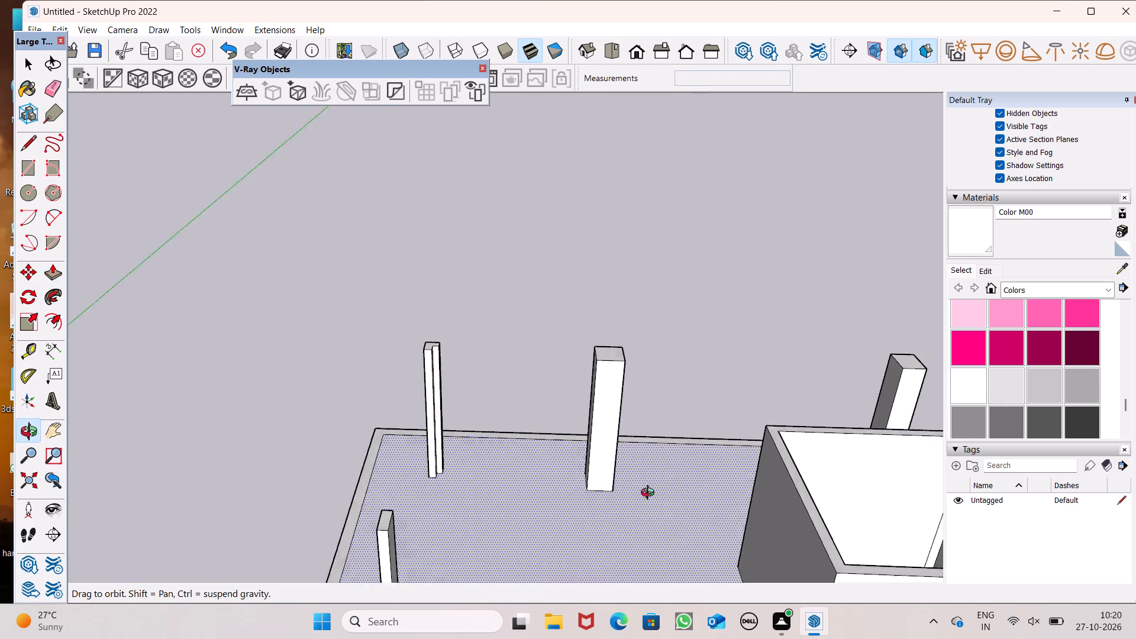
middle_drag(650, 494, 815, 561)
scroll(666, 483, up, 6)
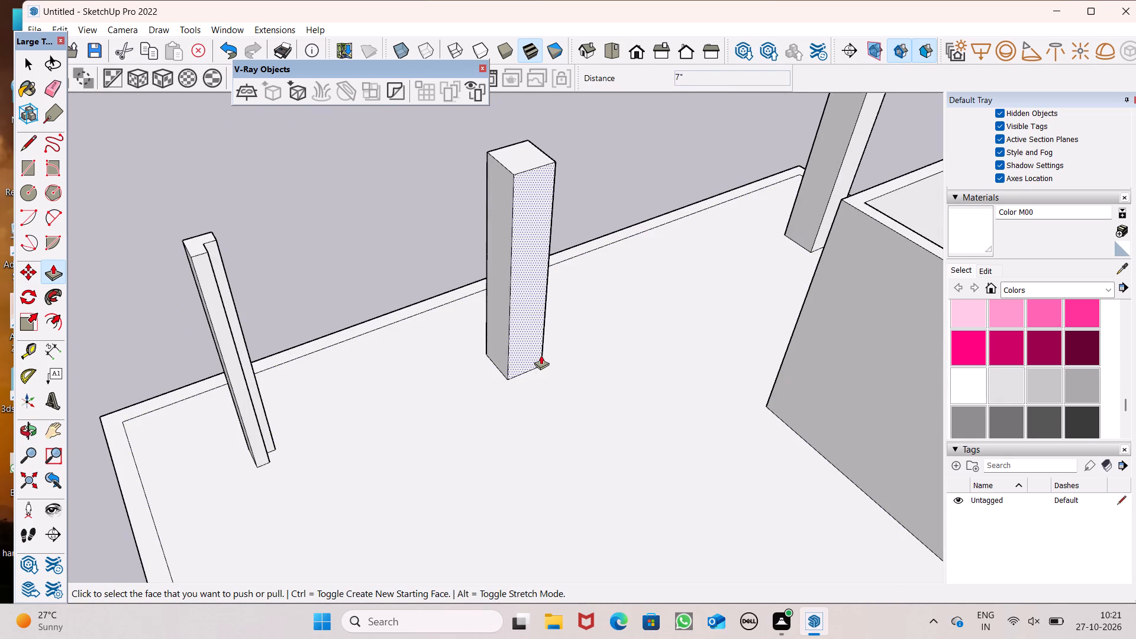
click(541, 355)
scroll(588, 328, down, 4)
middle_drag(673, 411, 587, 466)
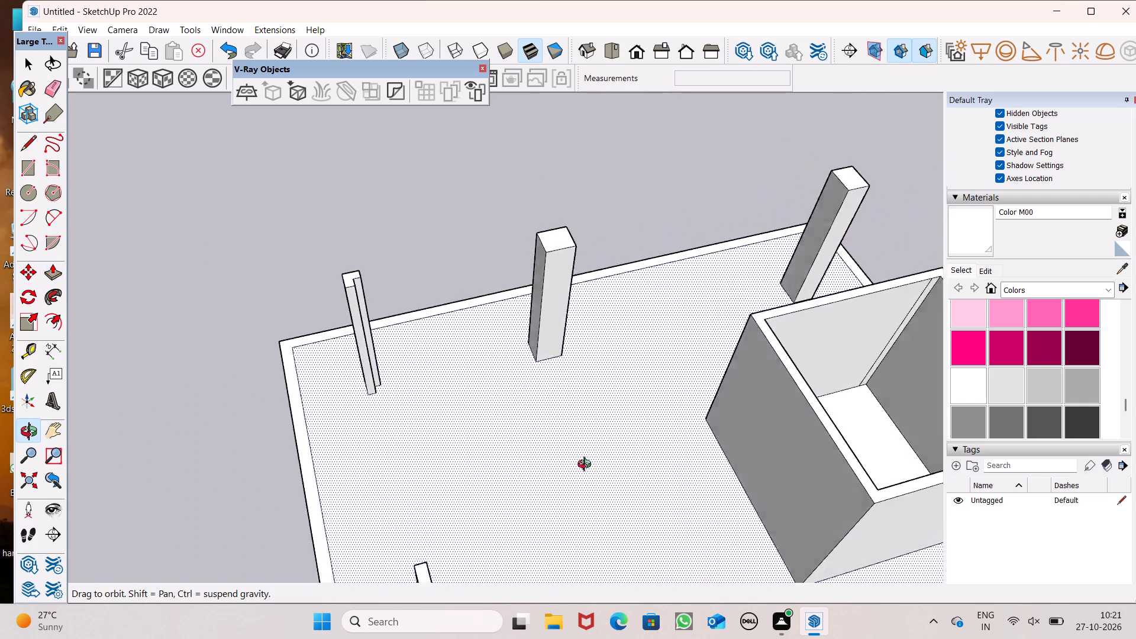
middle_drag(587, 466, 460, 483)
scroll(359, 321, up, 8)
drag(382, 276, 383, 276)
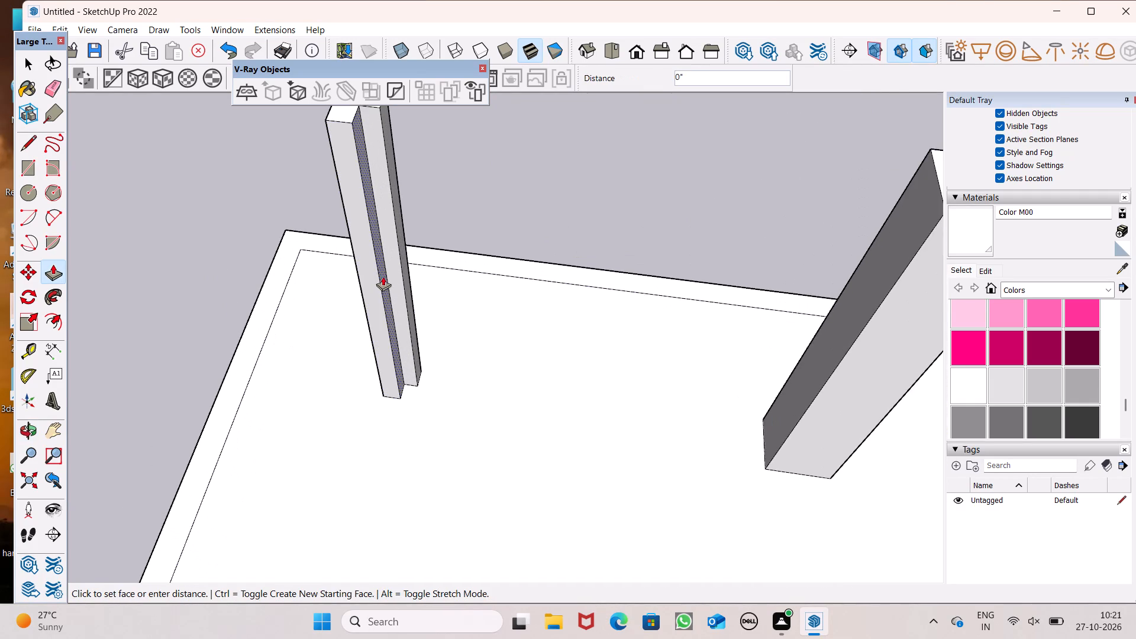
drag(383, 276, 406, 225)
Erase the leftover vertical seam on the filled front left pillar.
scroll(418, 375, down, 7)
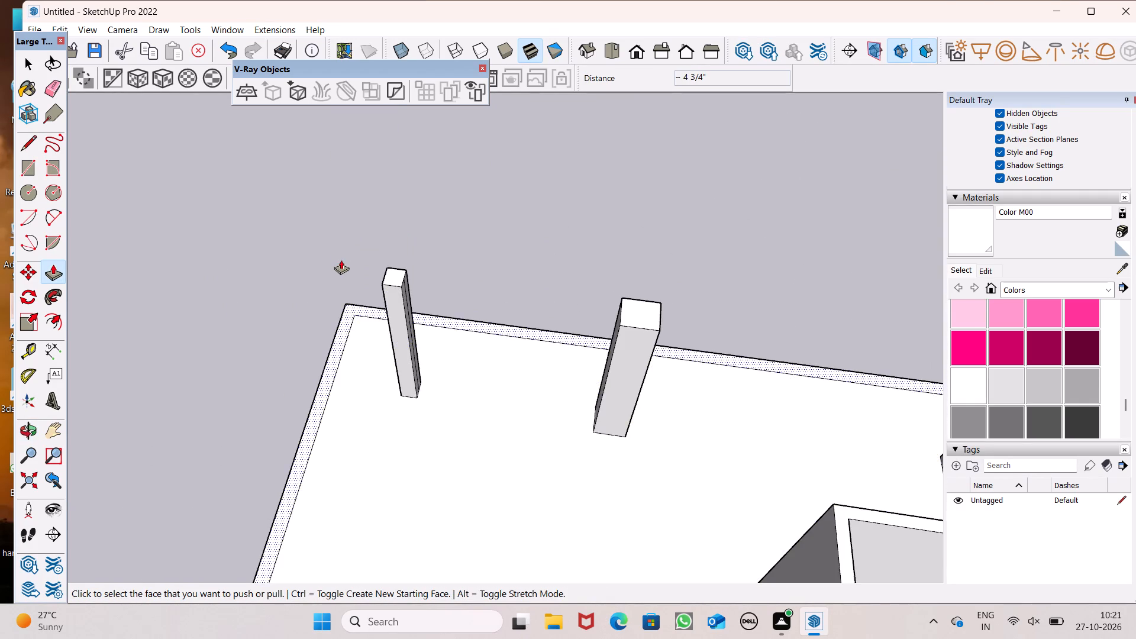
scroll(340, 250, up, 3)
click(66, 97)
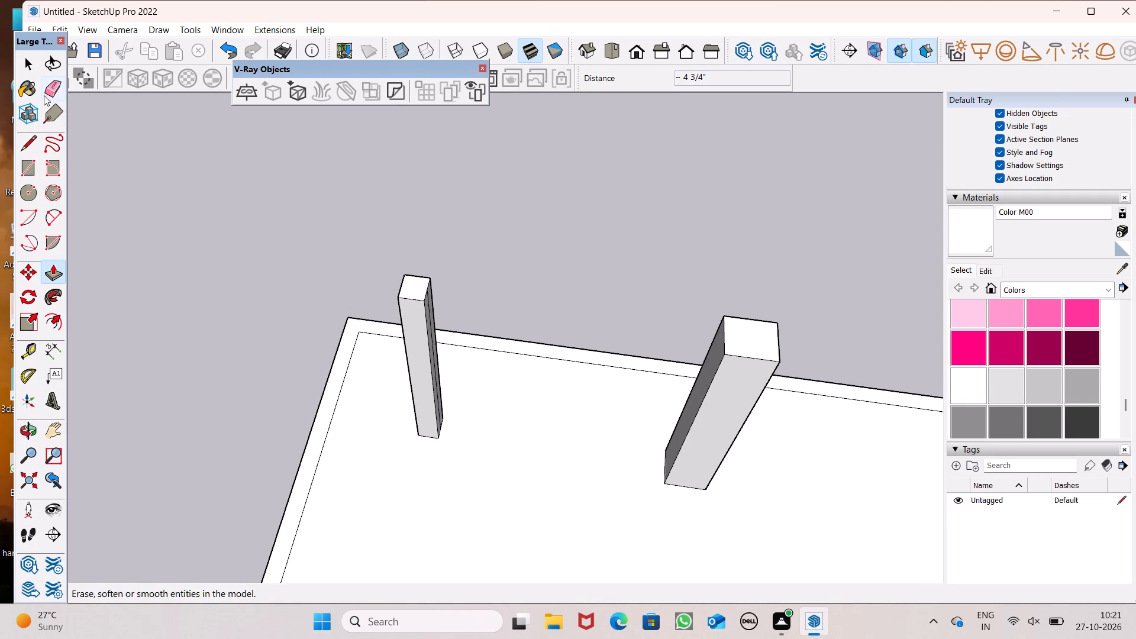
click(50, 85)
scroll(366, 298, up, 5)
middle_drag(563, 362, 402, 370)
scroll(460, 386, up, 1)
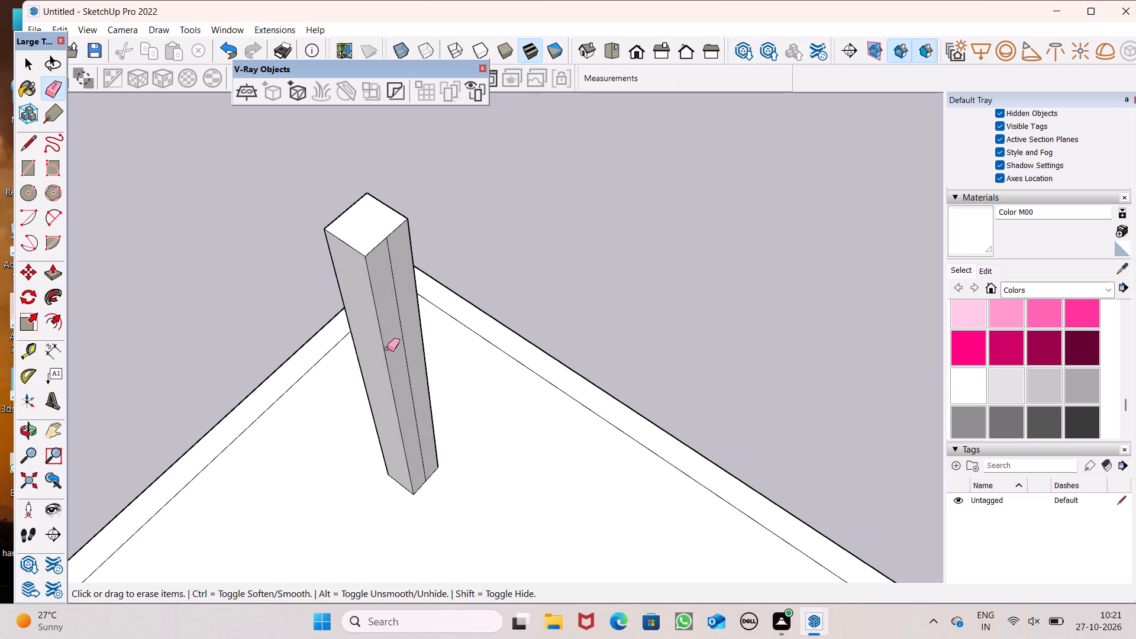
click(401, 330)
Slim the left side's middle pillar by pushing its side faces inward, finishing with a 3 7/8" push.
scroll(734, 198, down, 12)
middle_drag(614, 407, 777, 448)
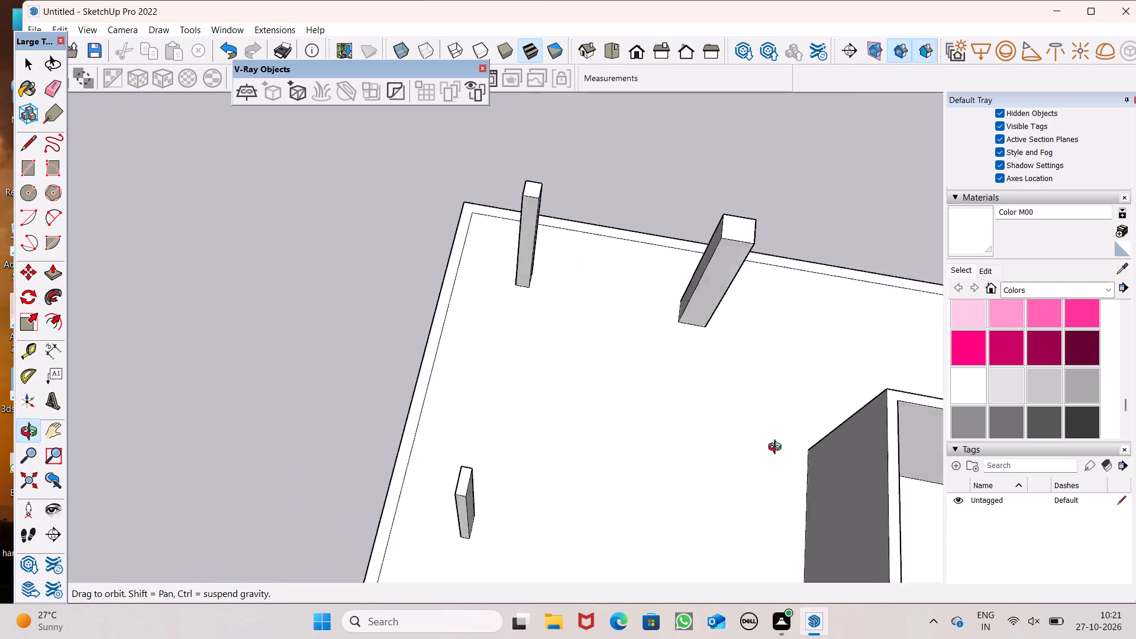
middle_drag(777, 448, 996, 334)
middle_drag(314, 430, 602, 435)
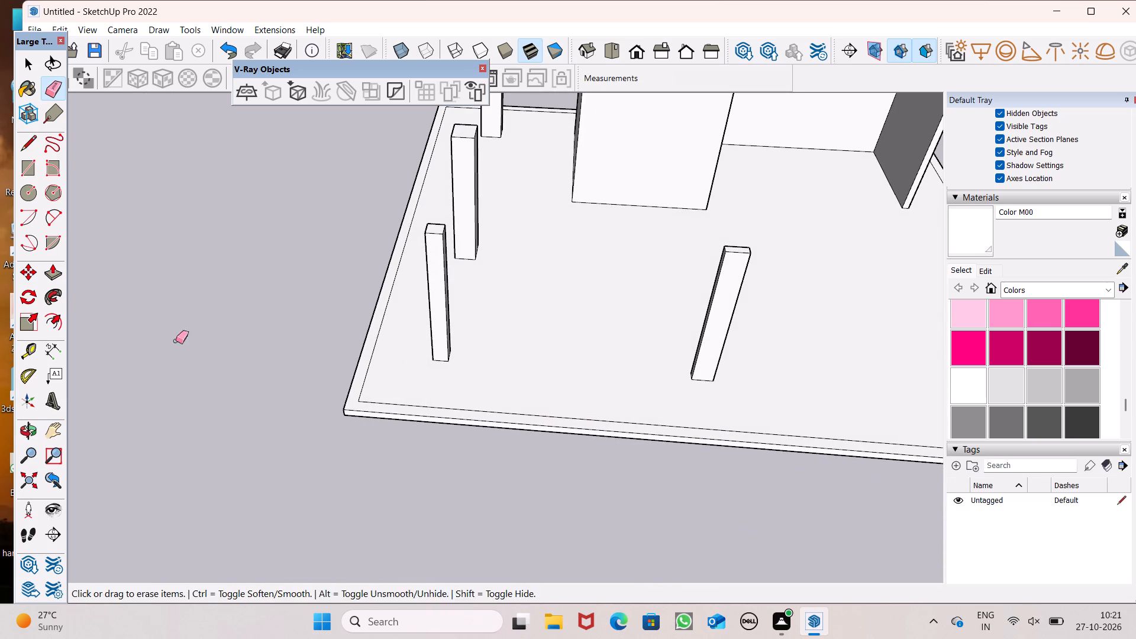
click(54, 276)
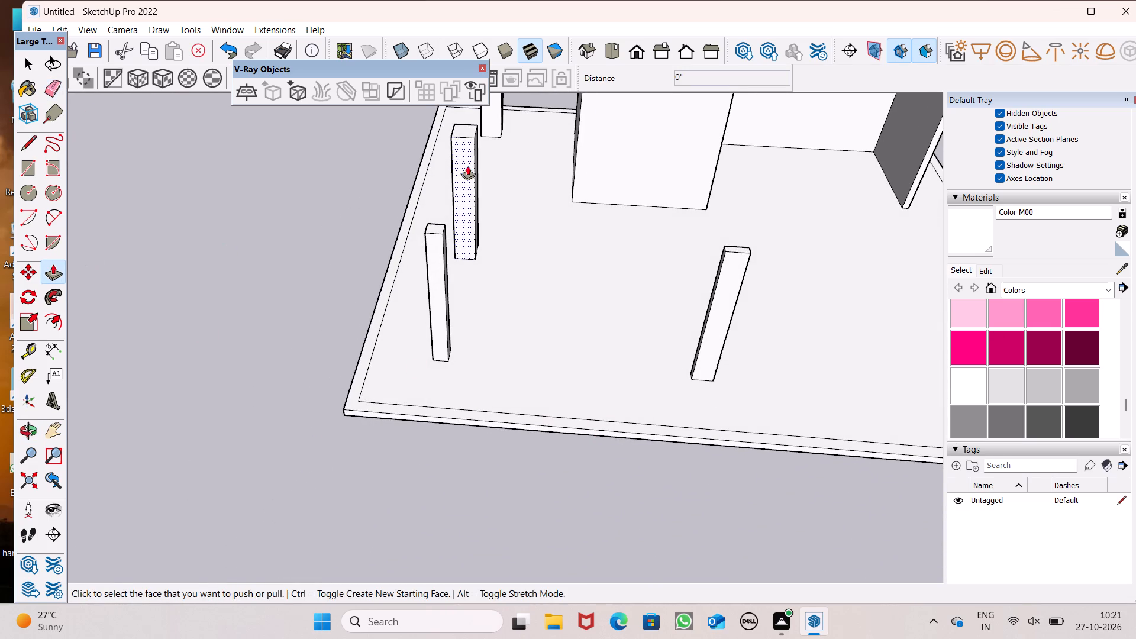
scroll(466, 150, up, 9)
middle_drag(498, 324, 178, 370)
scroll(311, 295, down, 2)
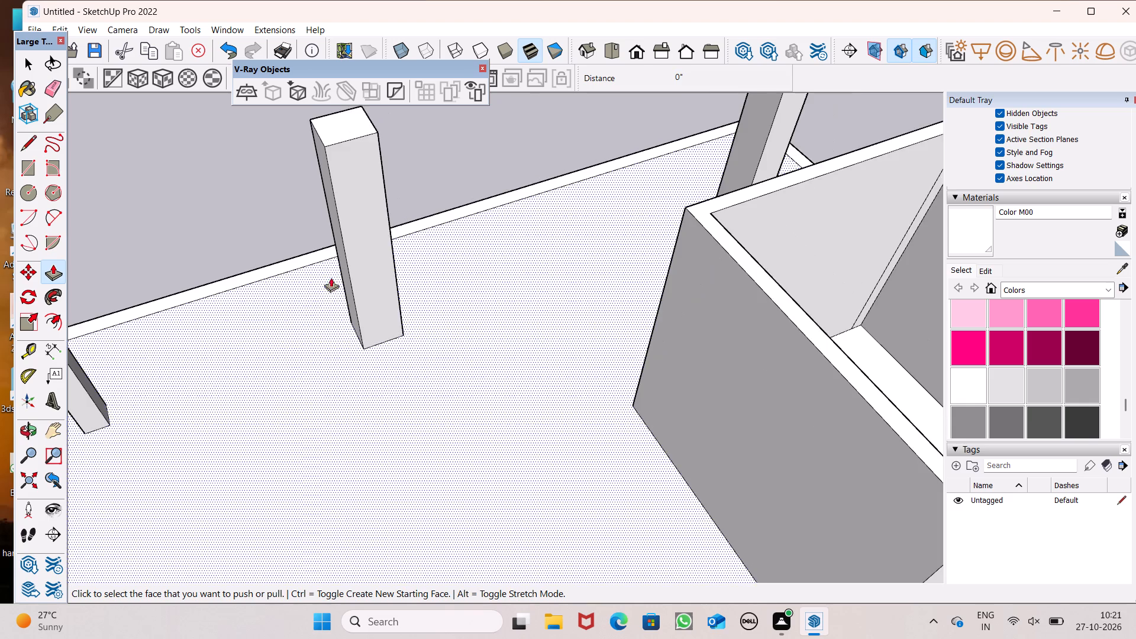
scroll(597, 204, down, 7)
scroll(536, 212, up, 13)
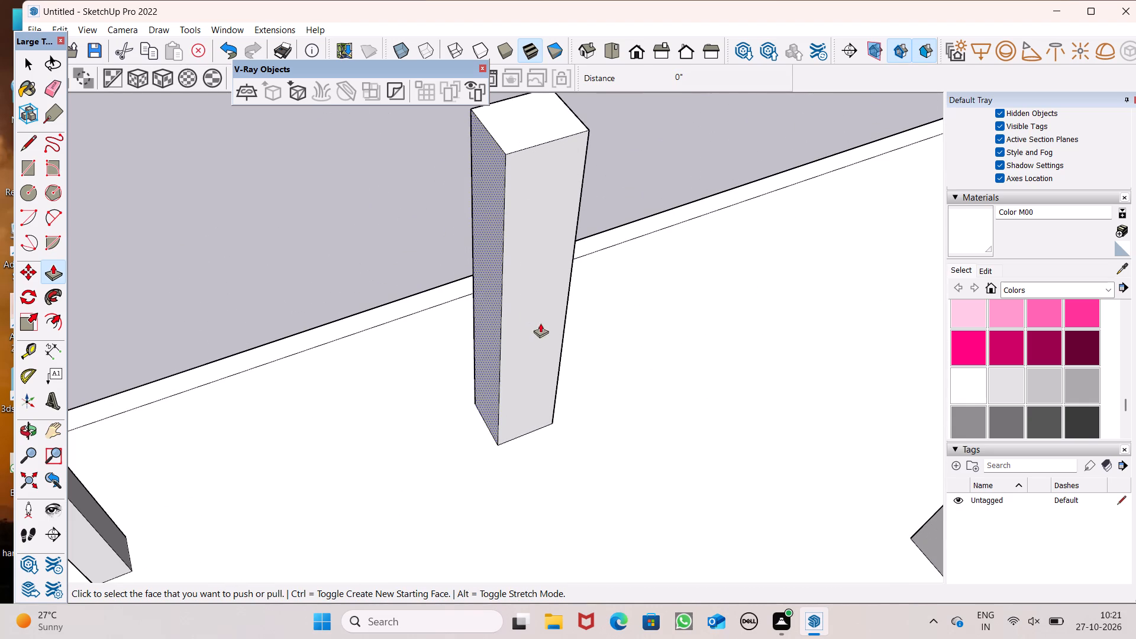
drag(493, 346, 517, 342)
drag(543, 363, 538, 354)
Examine the pillars around the slab from several angles to compare their thickness and alignment.
scroll(534, 406, down, 7)
scroll(585, 227, down, 6)
scroll(632, 316, down, 3)
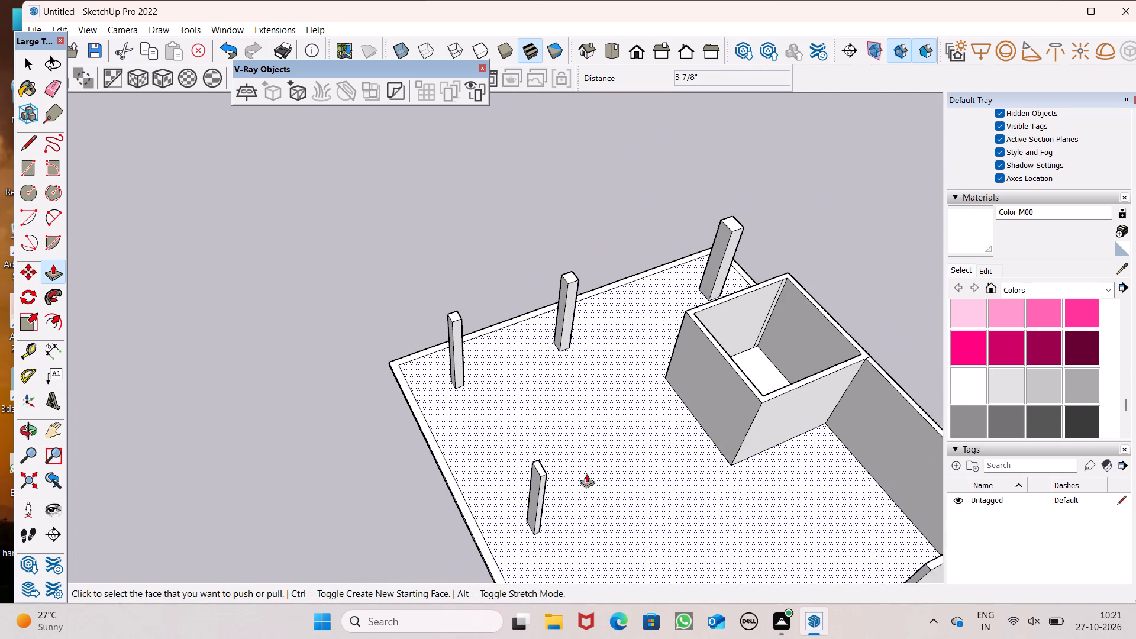
middle_drag(572, 523, 838, 509)
scroll(685, 437, up, 6)
scroll(791, 393, down, 4)
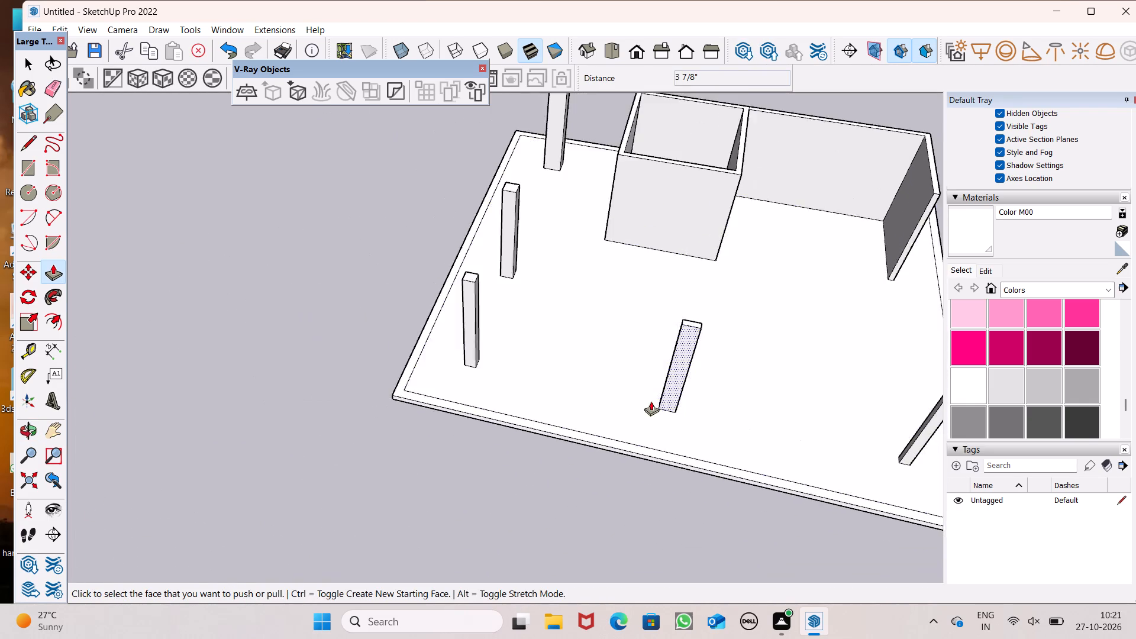
middle_drag(662, 427, 741, 540)
scroll(677, 384, up, 5)
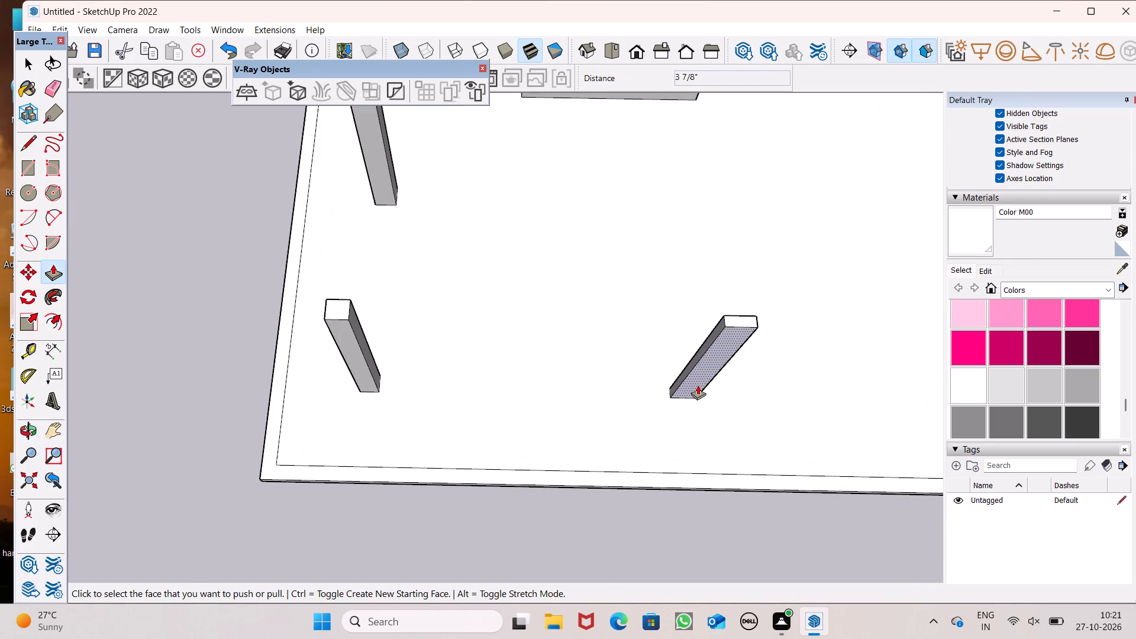
middle_drag(725, 440, 832, 575)
scroll(718, 309, down, 4)
middle_drag(748, 366, 258, 433)
scroll(624, 341, down, 4)
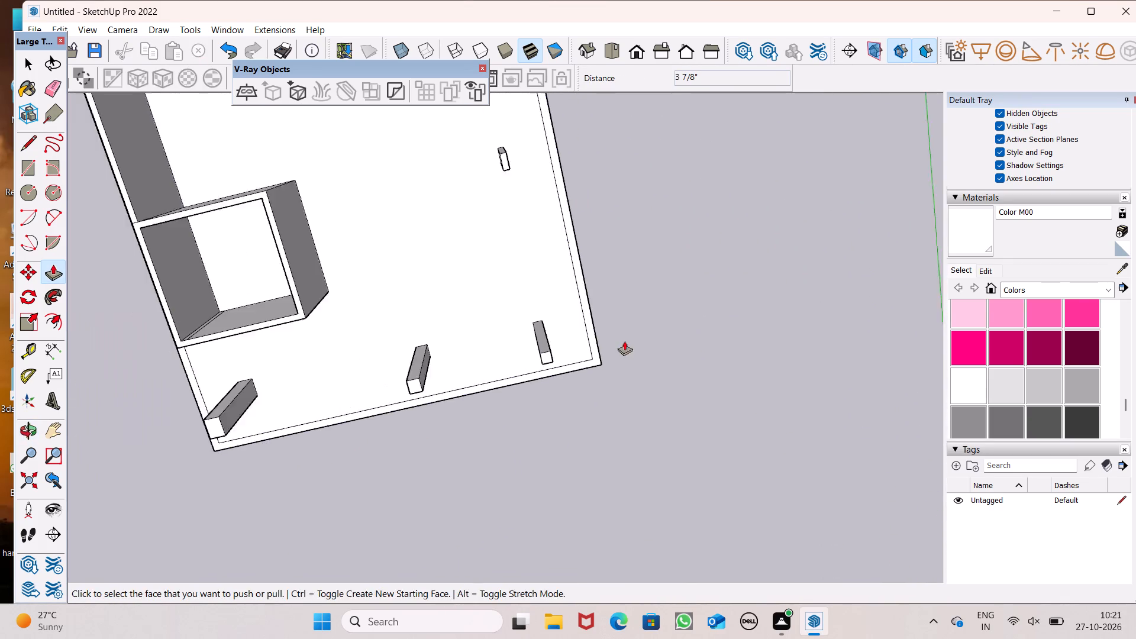
middle_drag(603, 366, 715, 97)
scroll(715, 99, up, 1)
middle_drag(635, 392, 821, 143)
scroll(814, 154, up, 1)
middle_drag(411, 330, 445, 391)
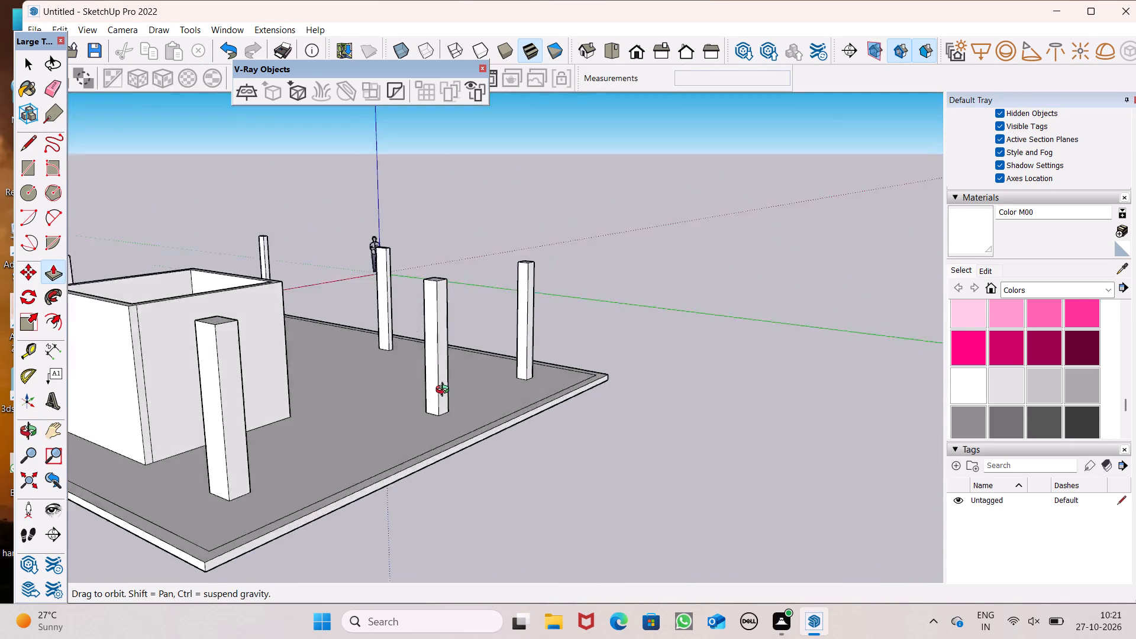
middle_drag(445, 391, 744, 457)
scroll(739, 476, up, 1)
scroll(548, 341, down, 11)
scroll(447, 304, up, 6)
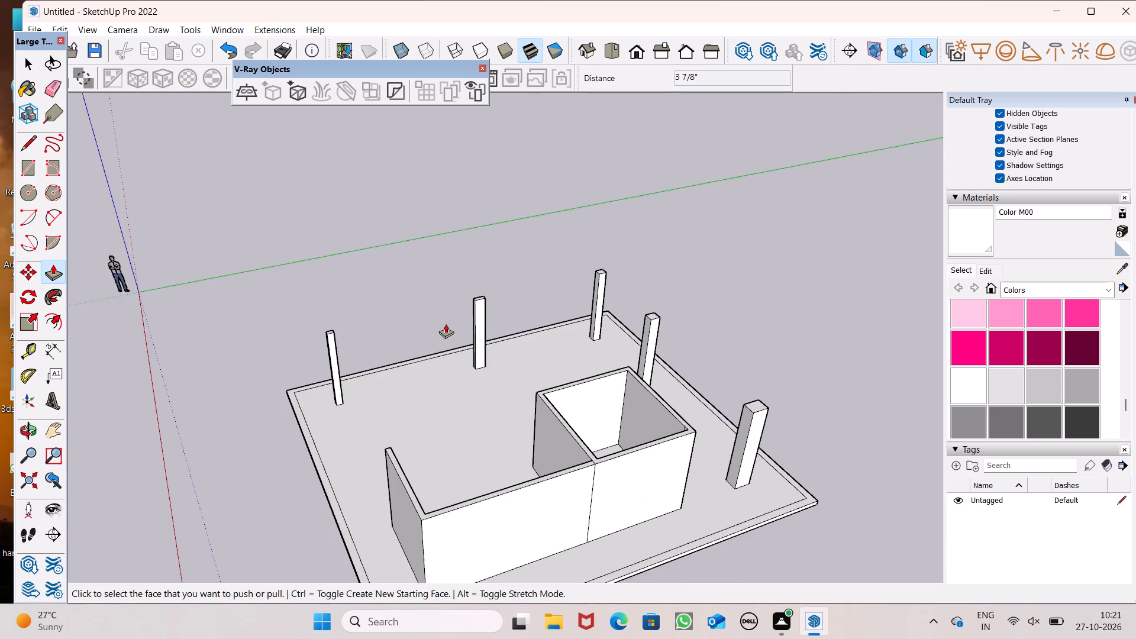
Push/pull the inner face of the left side's middle pillar about 4 3/4" to line up with the corner pillar.
scroll(458, 309, up, 8)
drag(524, 376, 669, 360)
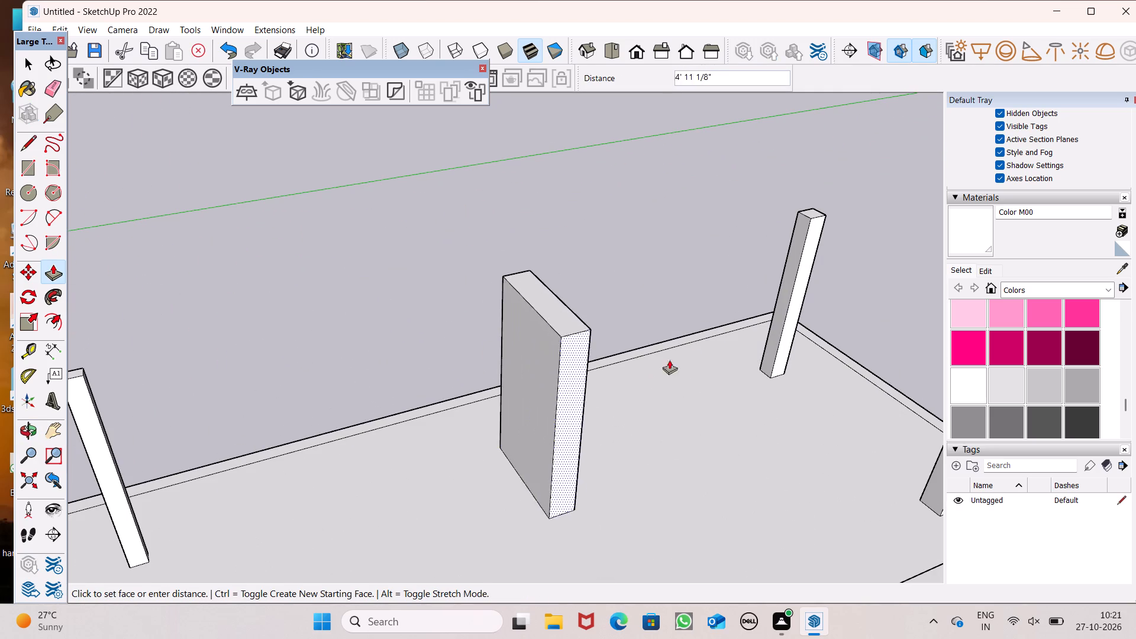
drag(669, 360, 792, 292)
scroll(676, 250, down, 7)
scroll(757, 235, down, 1)
Thicken the front left pillar by pulling its inner face about 4 3/4" and its adjacent side face 2 7/8".
scroll(395, 334, up, 3)
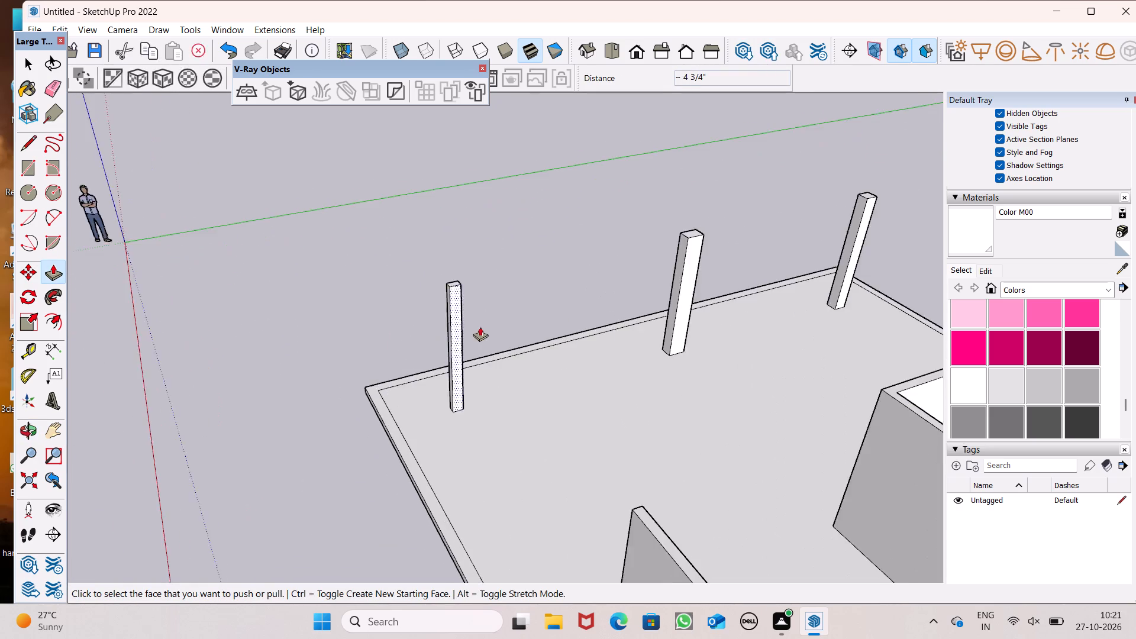
scroll(480, 327, up, 3)
drag(446, 347, 745, 309)
scroll(561, 291, down, 5)
middle_drag(567, 333, 282, 417)
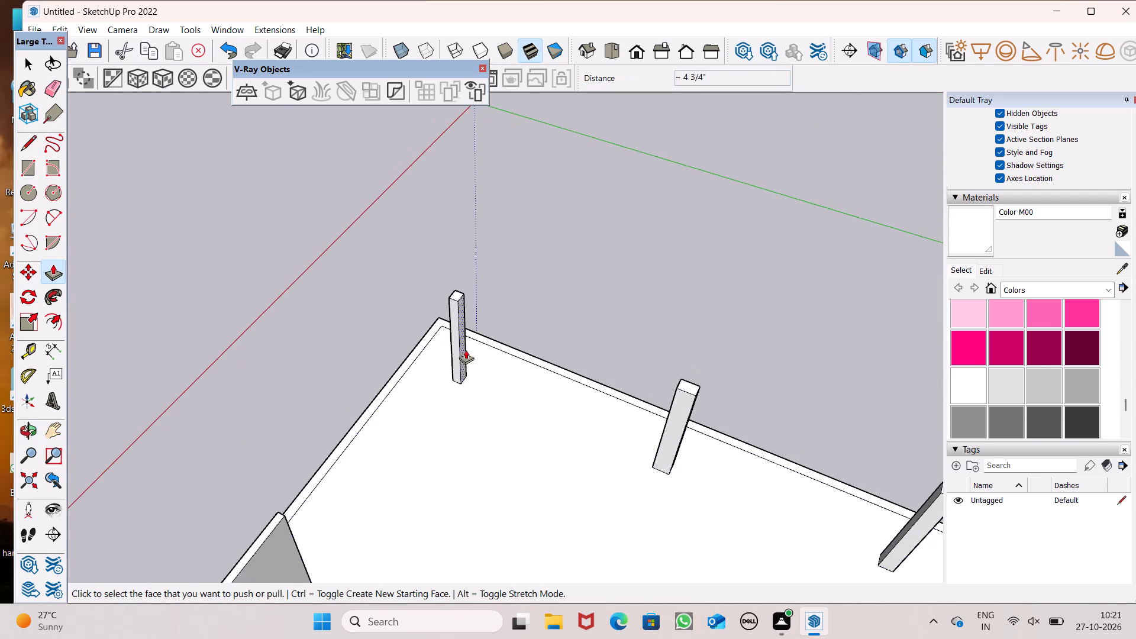
scroll(466, 350, up, 4)
drag(466, 347, 473, 348)
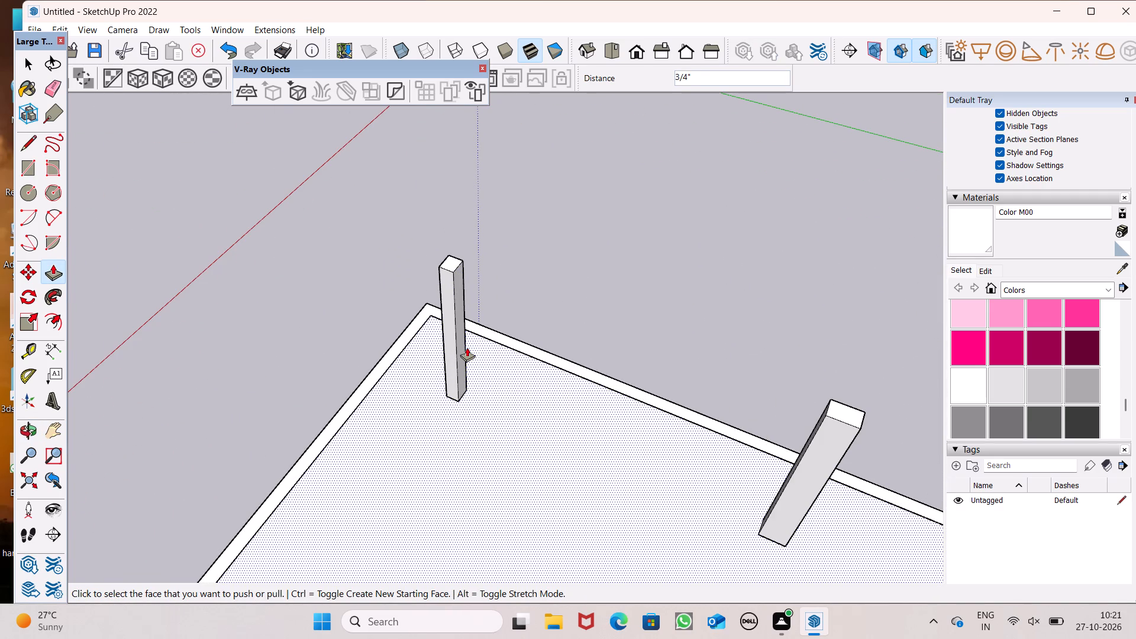
key(ctrl+z)
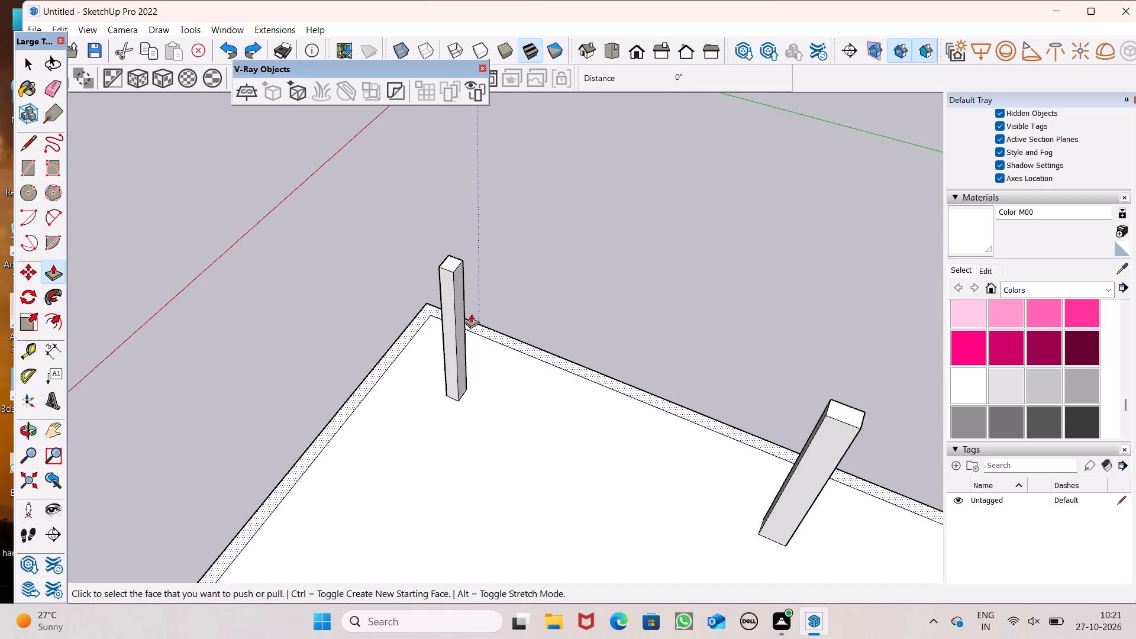
click(463, 343)
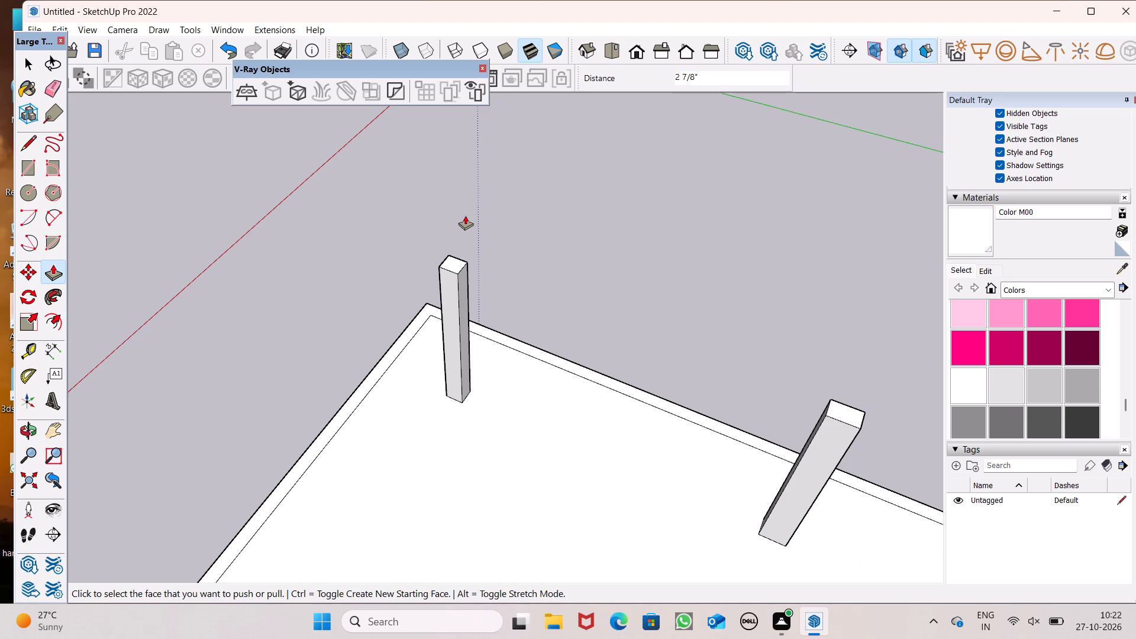
Examine the pillar layout around the slab from the side and from above to compare thickness and alignment.
scroll(753, 275, down, 12)
middle_drag(680, 476, 1023, 358)
middle_drag(566, 377, 883, 325)
scroll(499, 322, down, 1)
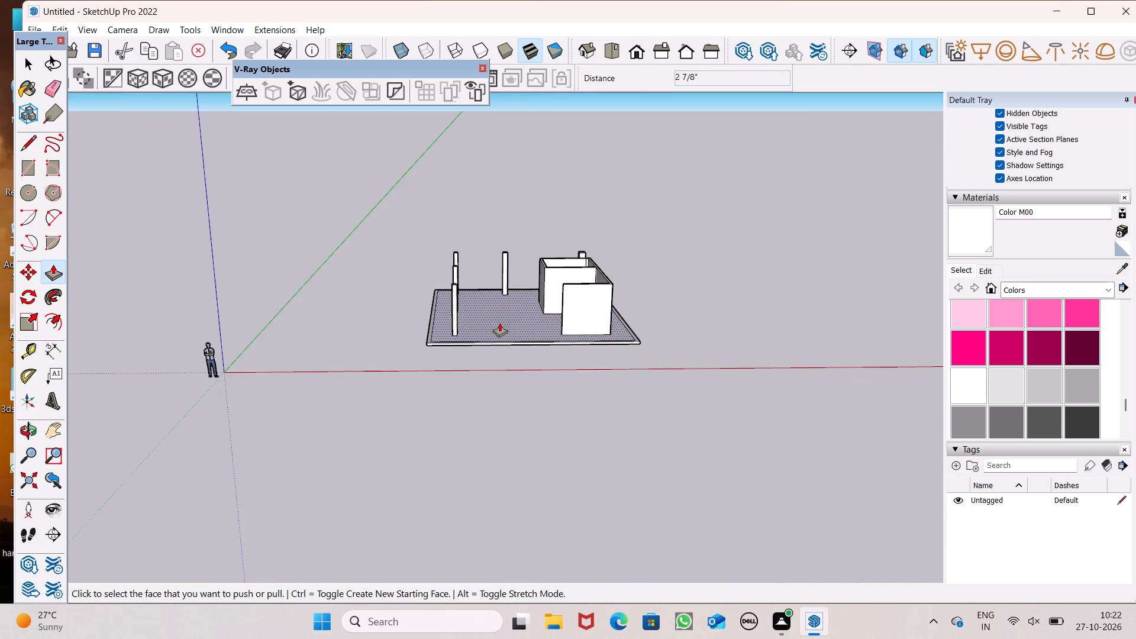
scroll(499, 322, down, 2)
middle_drag(494, 377, 489, 618)
scroll(334, 353, up, 9)
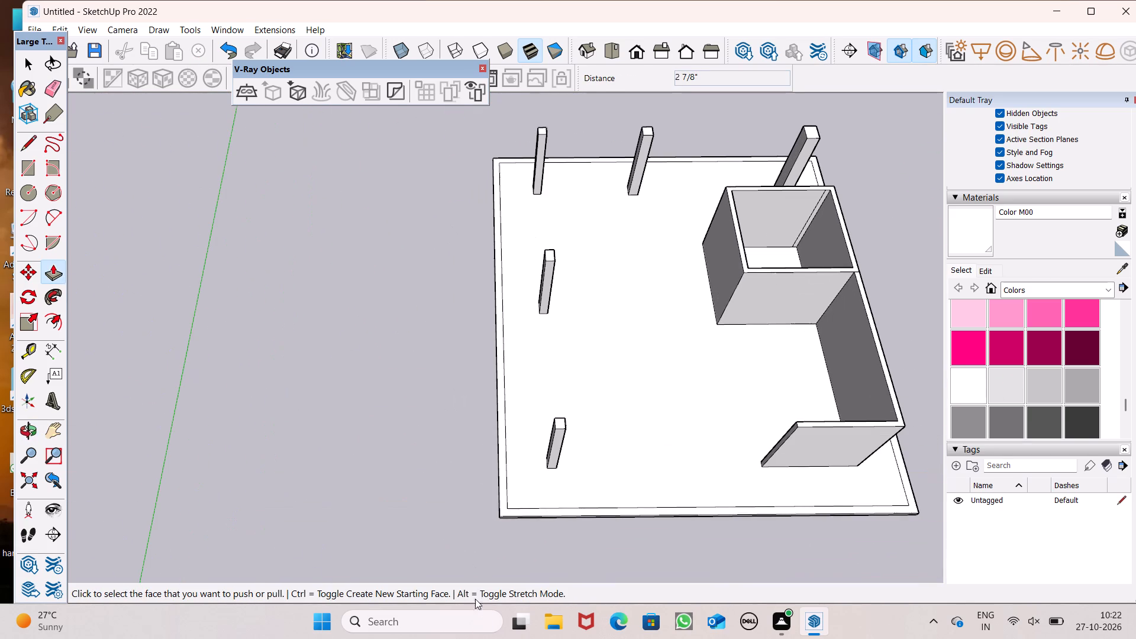
scroll(476, 589, up, 1)
middle_drag(476, 587, 386, 429)
scroll(473, 343, down, 4)
middle_drag(1011, 489, 783, 367)
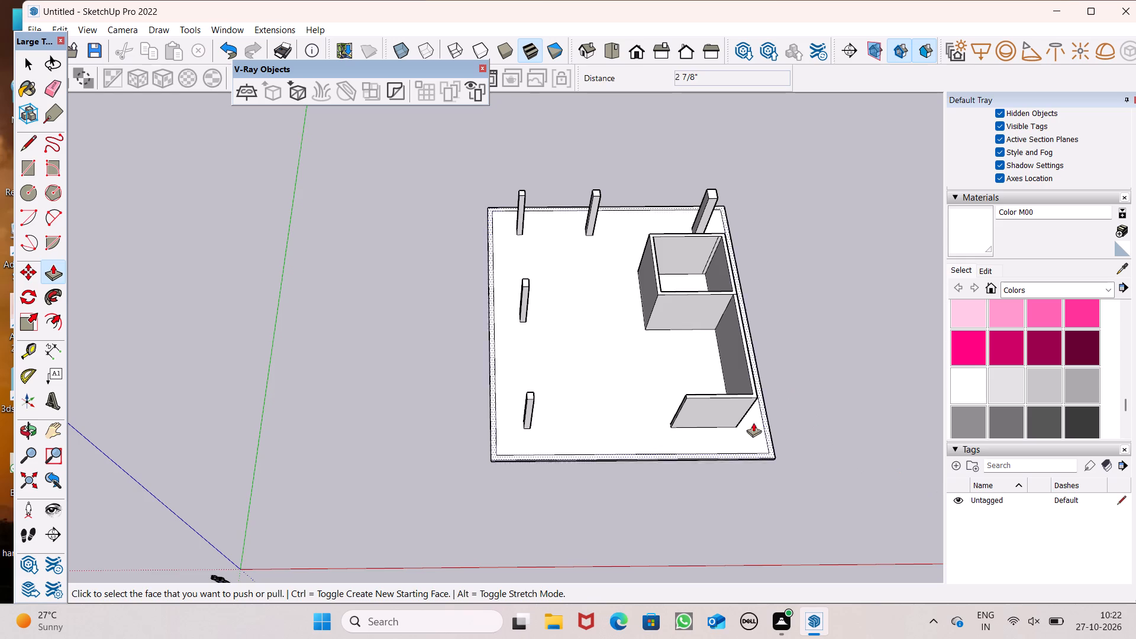
middle_drag(629, 490, 469, 298)
Widen the front left pillar slightly by pulling out its interior-facing side.
scroll(466, 362, up, 8)
scroll(502, 399, up, 2)
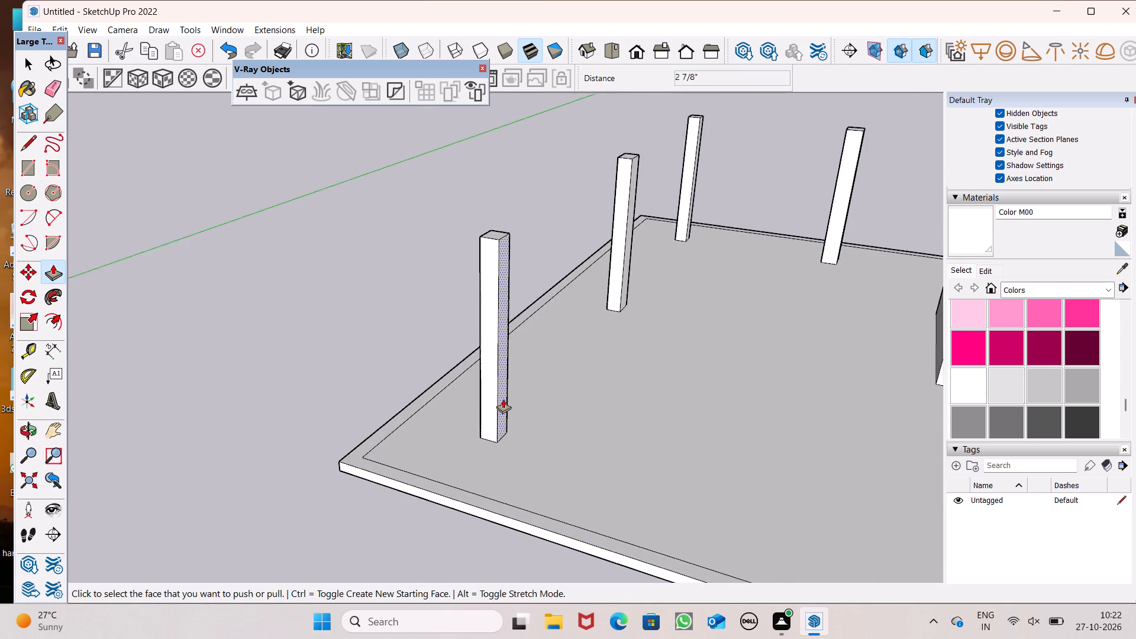
scroll(503, 399, up, 1)
drag(504, 399, 516, 404)
middle_drag(621, 272, 592, 392)
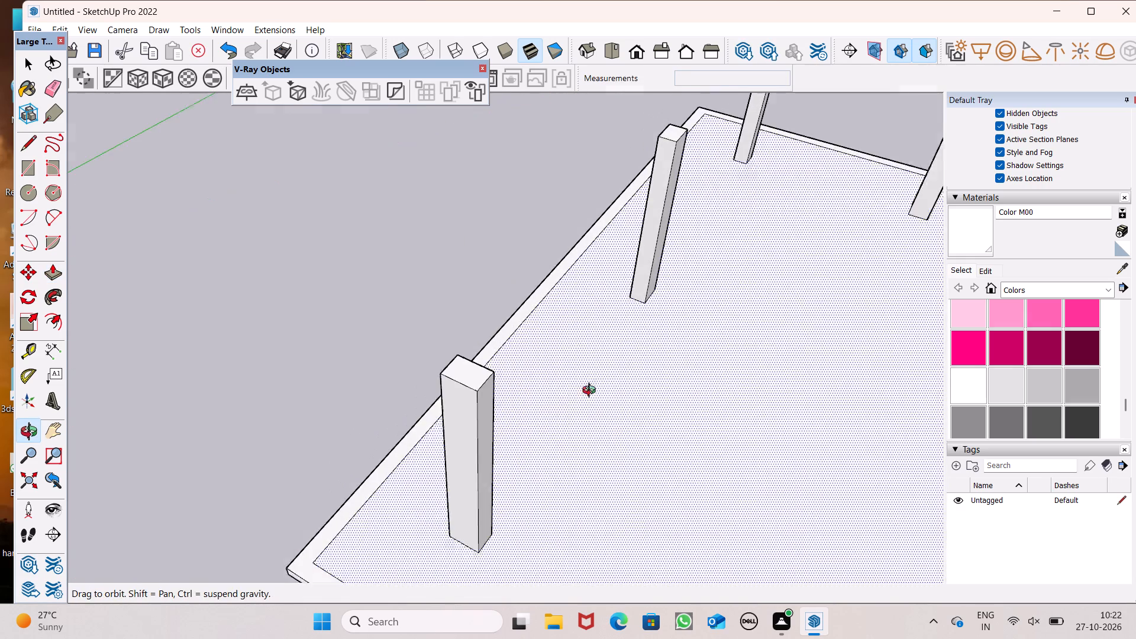
middle_drag(592, 392, 592, 393)
Widen the left side's middle pillar by pulling its interior-facing side out 1 7/8".
scroll(590, 318, down, 5)
scroll(648, 254, up, 7)
drag(627, 275, 627, 278)
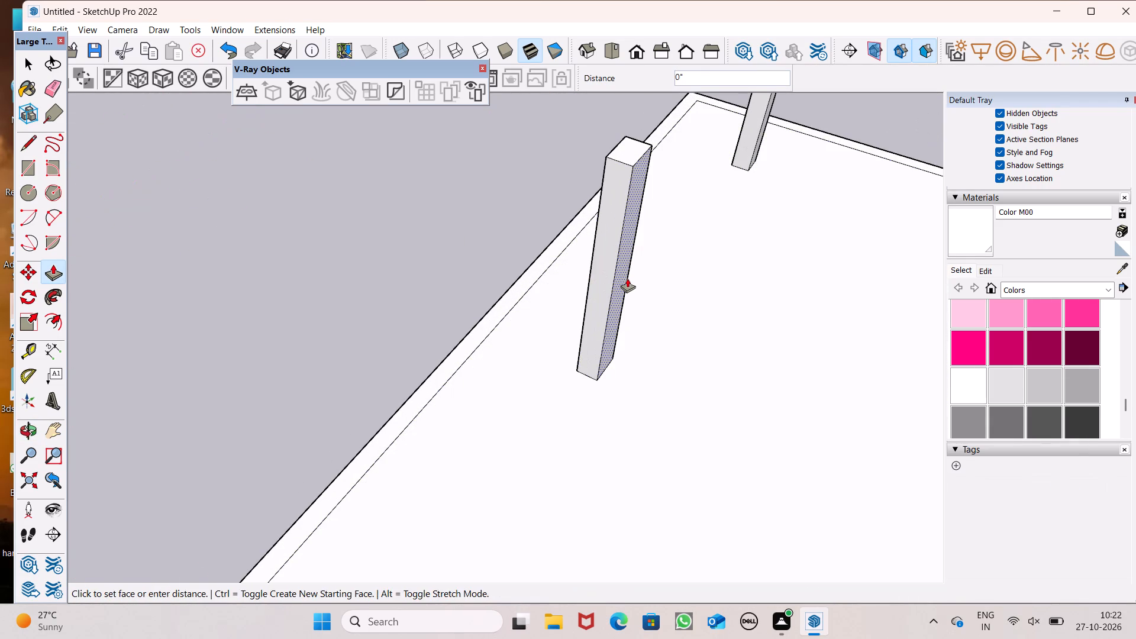
drag(627, 278, 629, 280)
scroll(574, 287, down, 6)
Widen the back left corner pillar by pulling its interior-facing side out 1 1/4".
scroll(705, 149, up, 5)
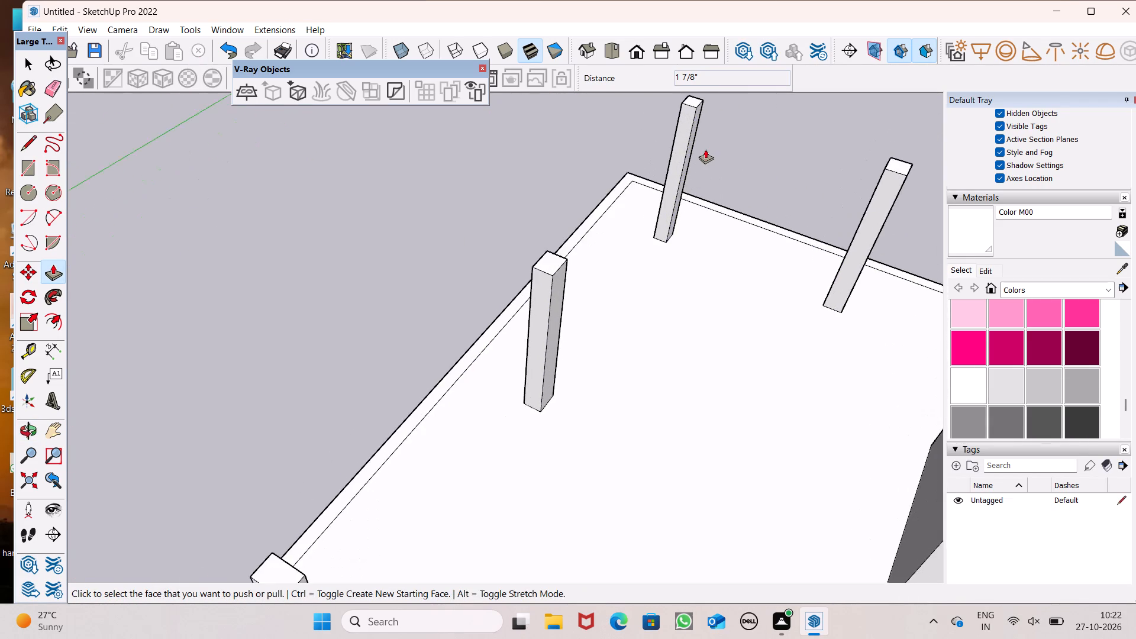
scroll(602, 406, down, 4)
scroll(686, 164, up, 6)
scroll(654, 233, up, 7)
click(655, 233)
scroll(477, 183, down, 7)
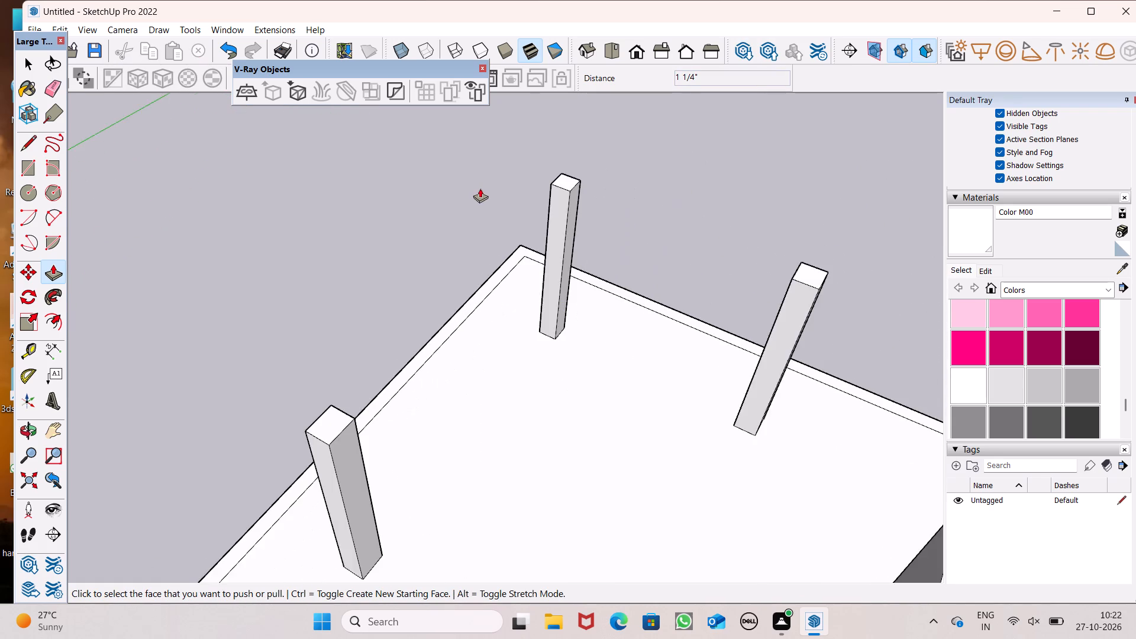
Trace a line along the inner top edge of the enclosed square room to close its open top with a face.
scroll(480, 188, down, 10)
middle_drag(507, 364, 633, 369)
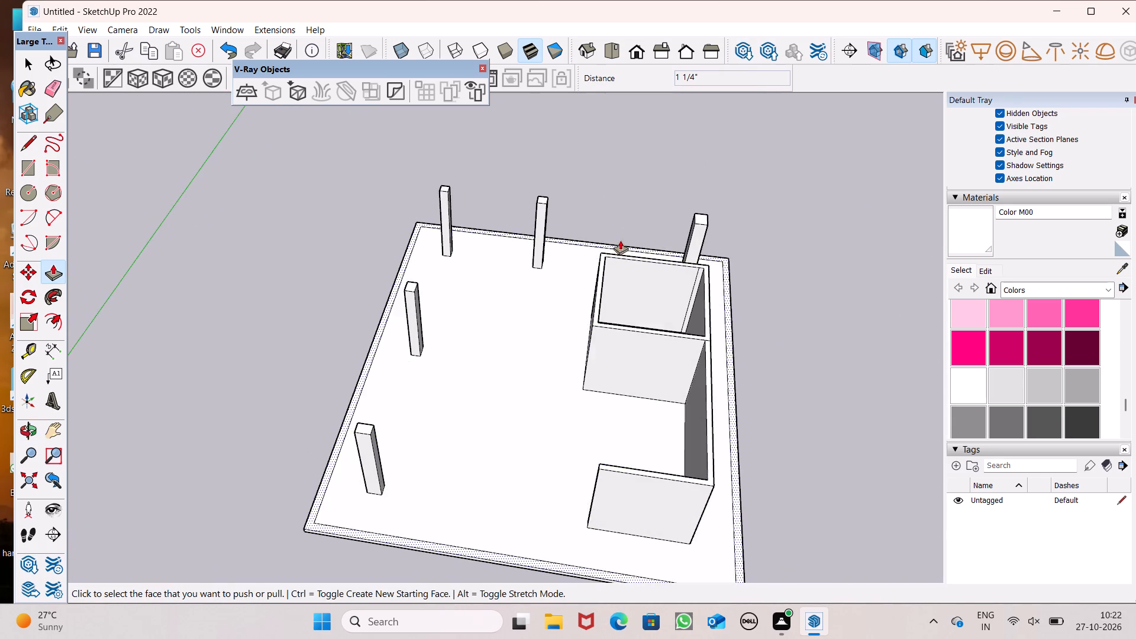
middle_drag(620, 251, 680, 366)
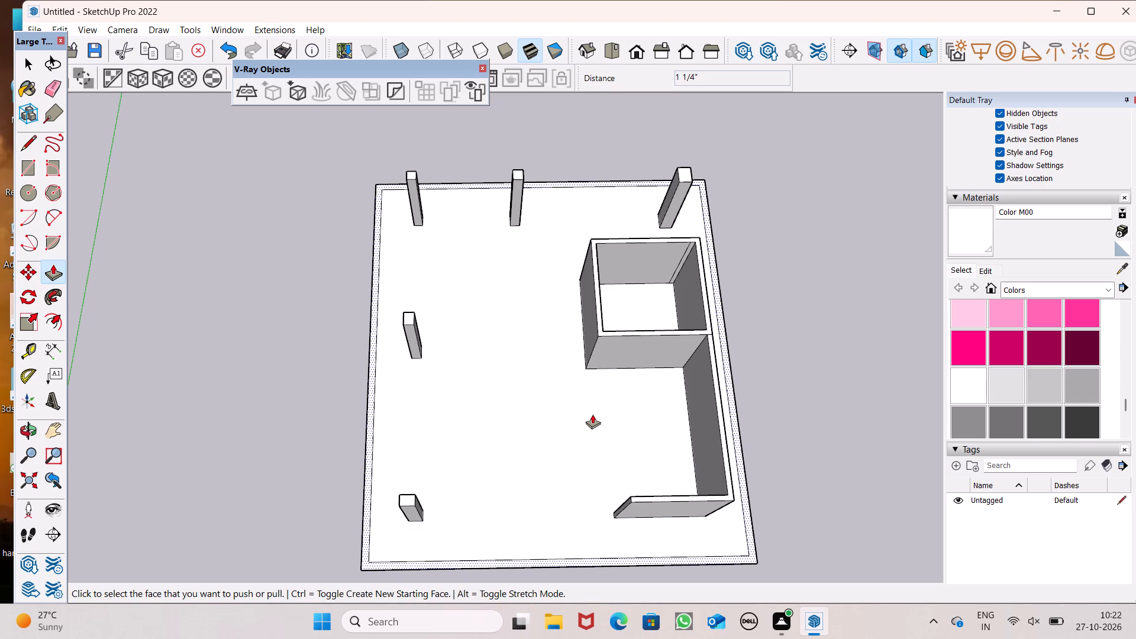
key(space)
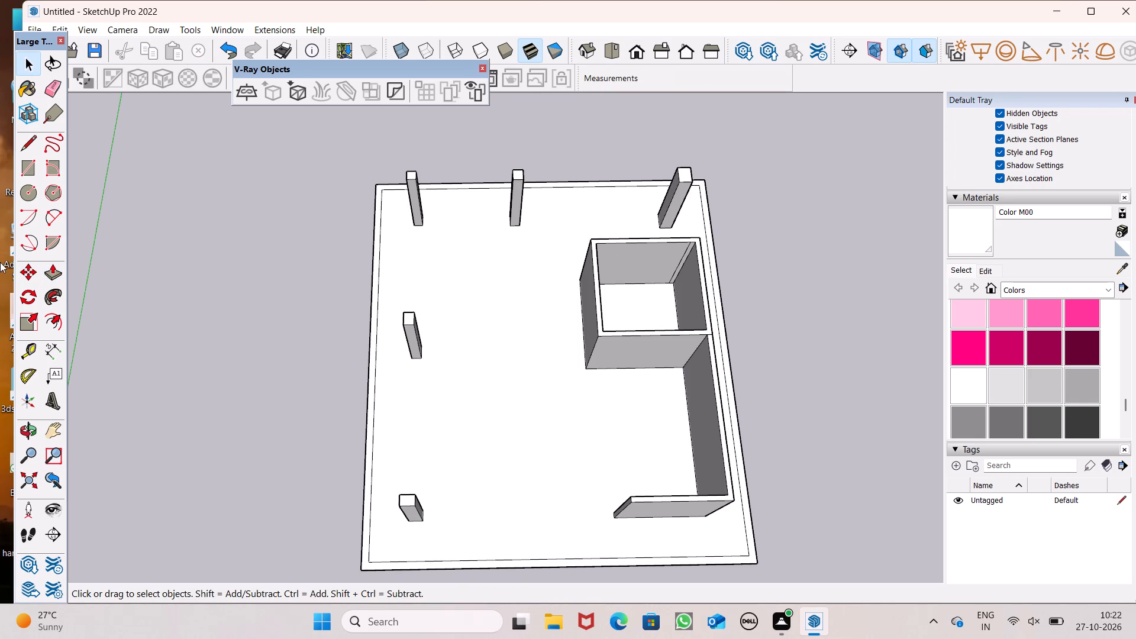
click(22, 144)
scroll(631, 247, up, 2)
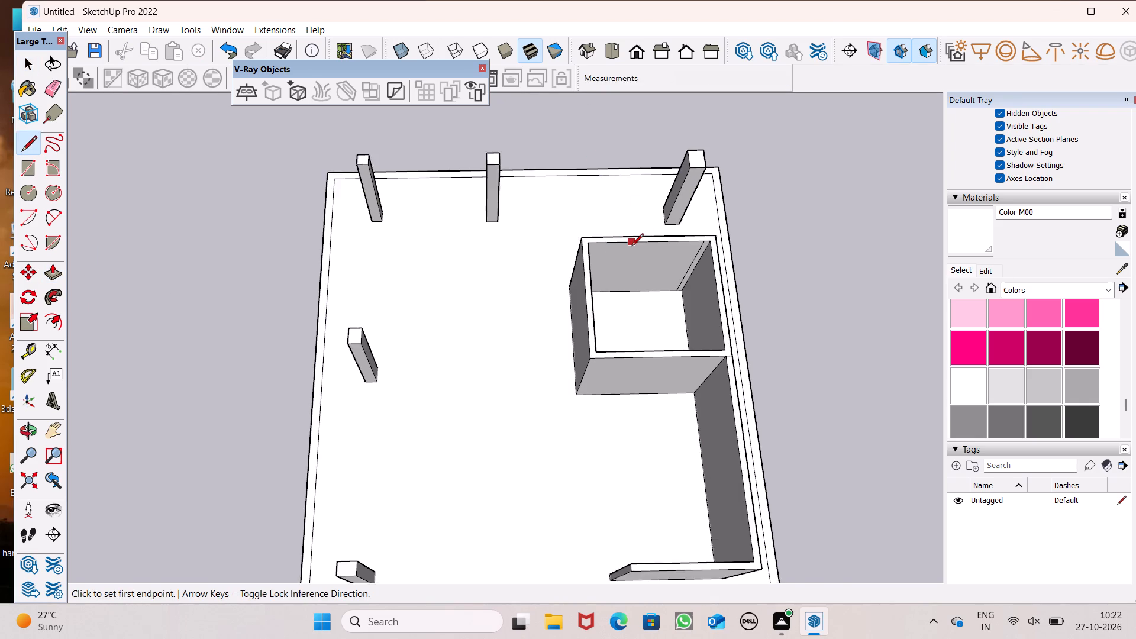
scroll(631, 247, up, 5)
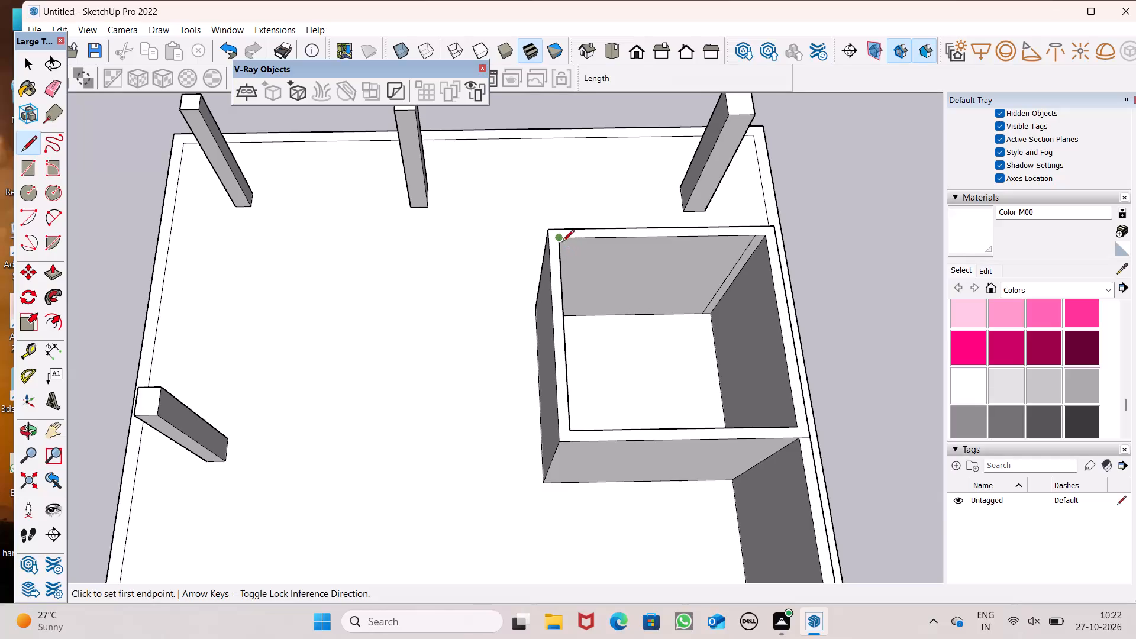
click(562, 243)
click(573, 238)
scroll(477, 185, down, 4)
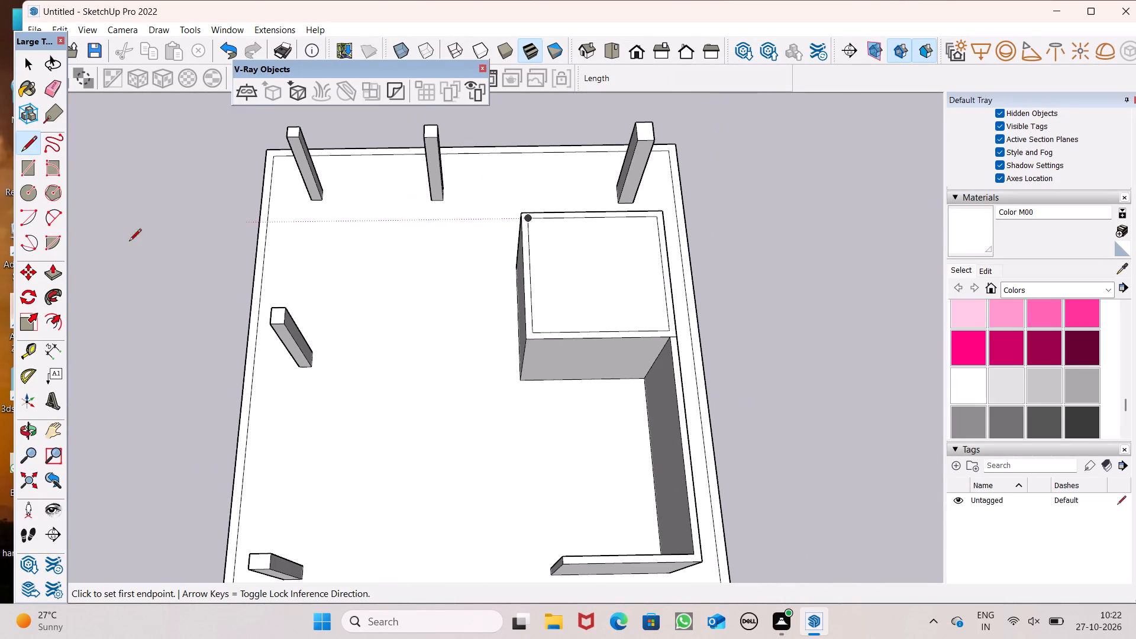
Push/pull the room's new top face down 6" with a new starting face to form its roof slab.
click(49, 274)
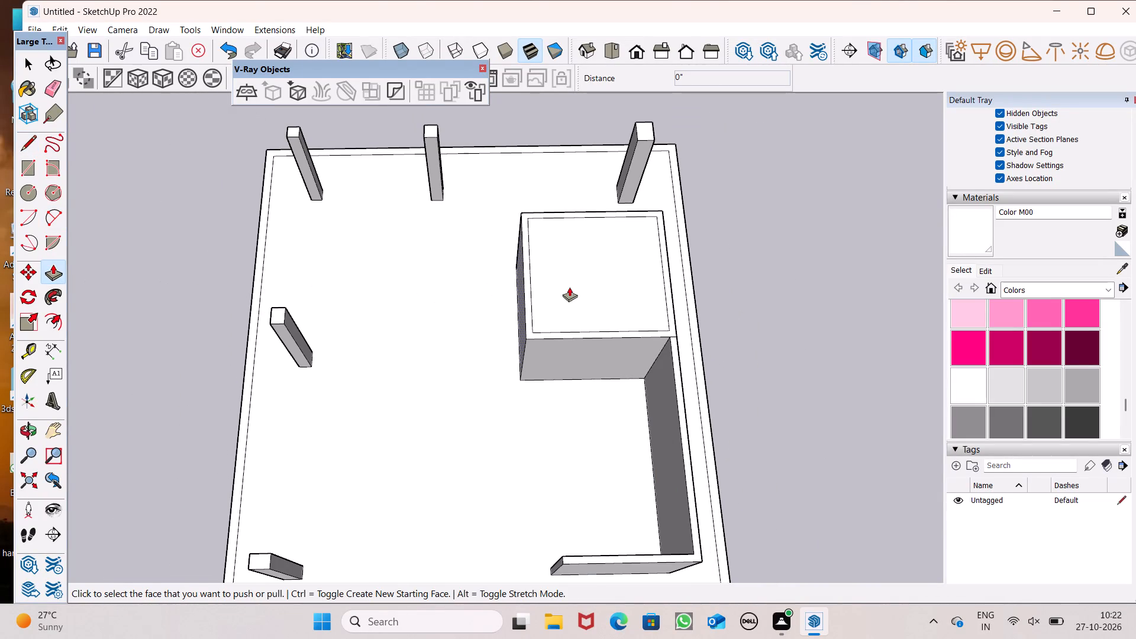
click(586, 291)
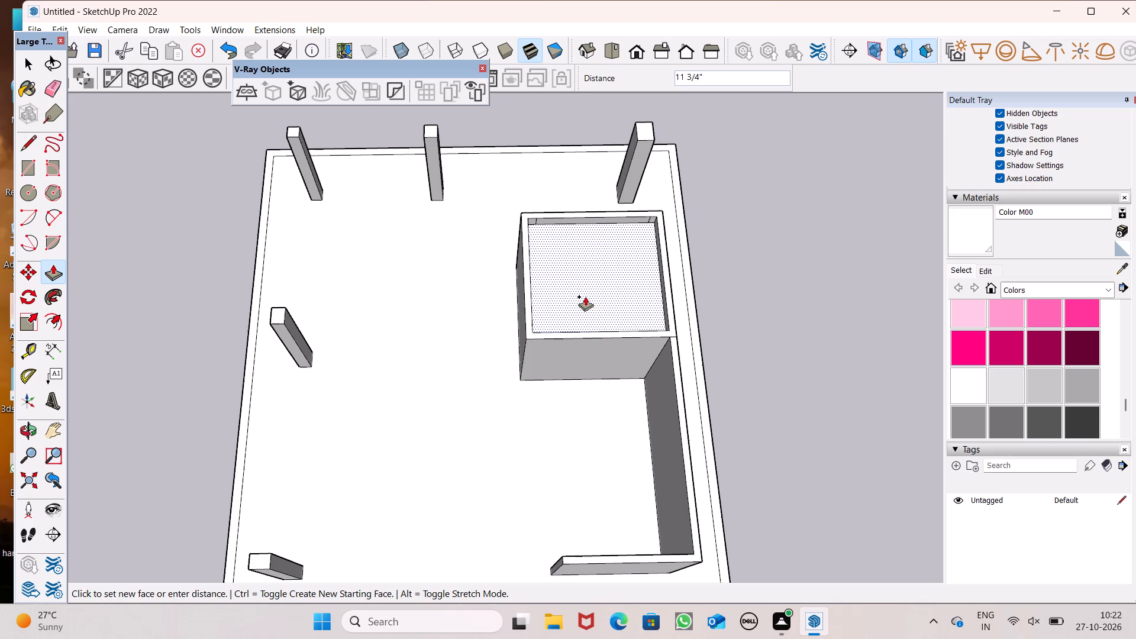
text(6")
key(Return)
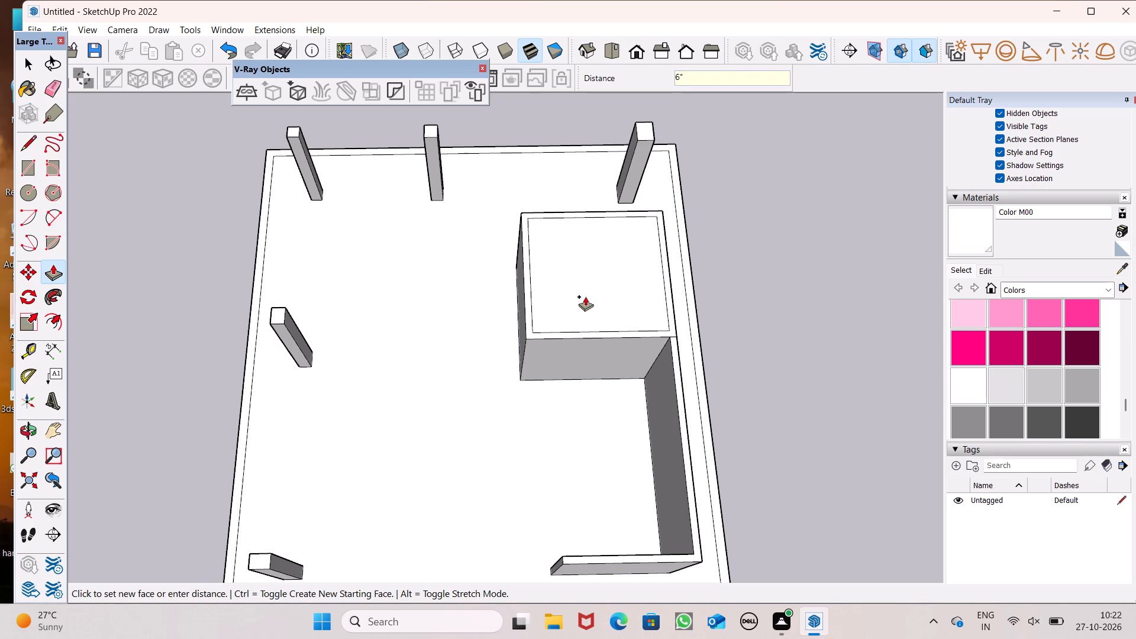
scroll(574, 273, down, 6)
middle_drag(572, 343, 645, 188)
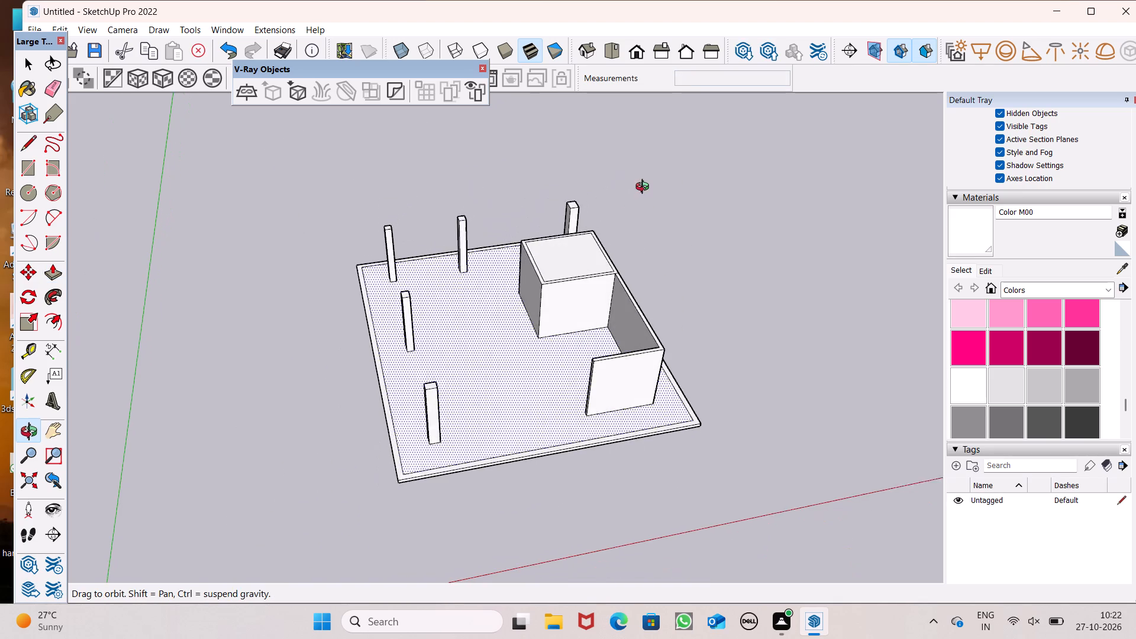
middle_drag(645, 188, 646, 181)
middle_click(621, 209)
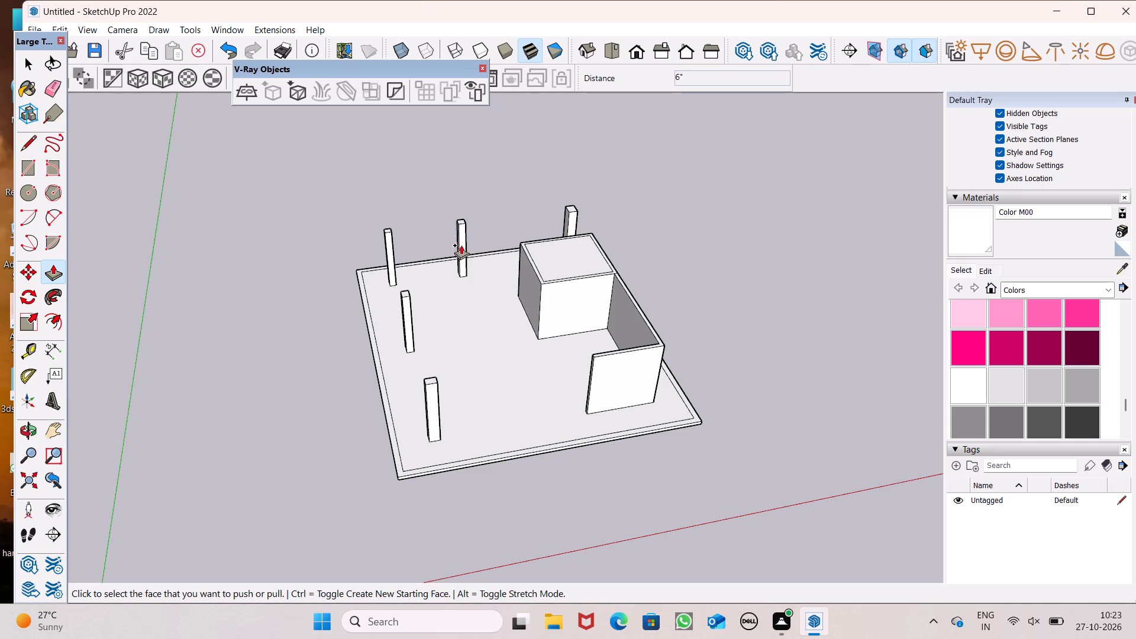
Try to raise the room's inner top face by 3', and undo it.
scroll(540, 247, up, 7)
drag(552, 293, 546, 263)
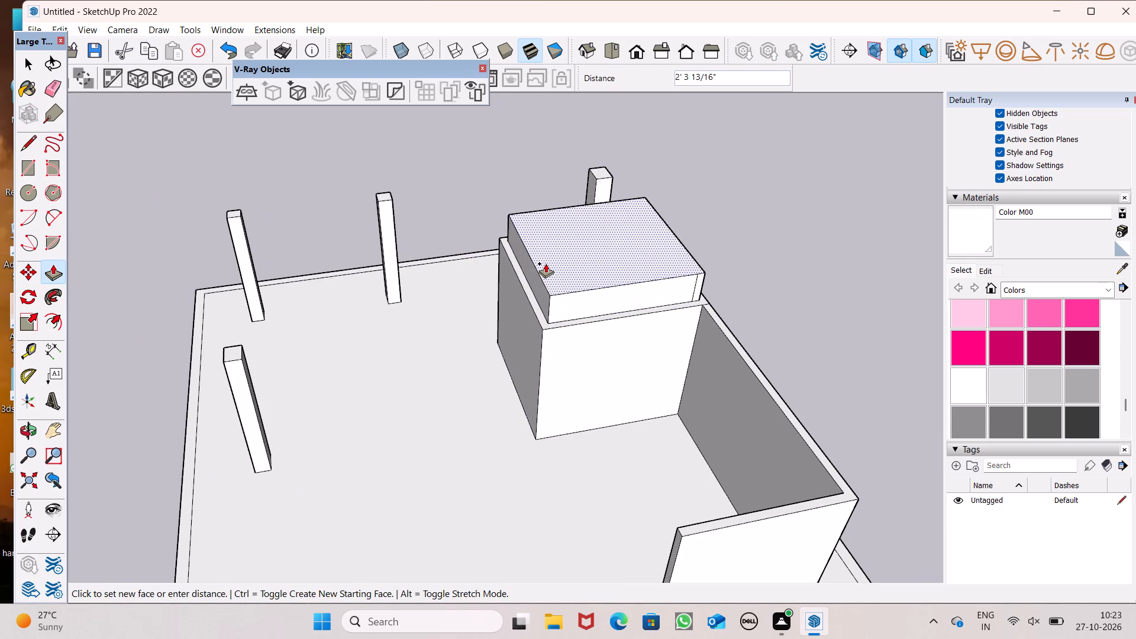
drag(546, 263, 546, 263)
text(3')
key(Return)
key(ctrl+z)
Push/pull the room's inner top face up 3' to form a raised block above the walls.
drag(561, 301, 561, 288)
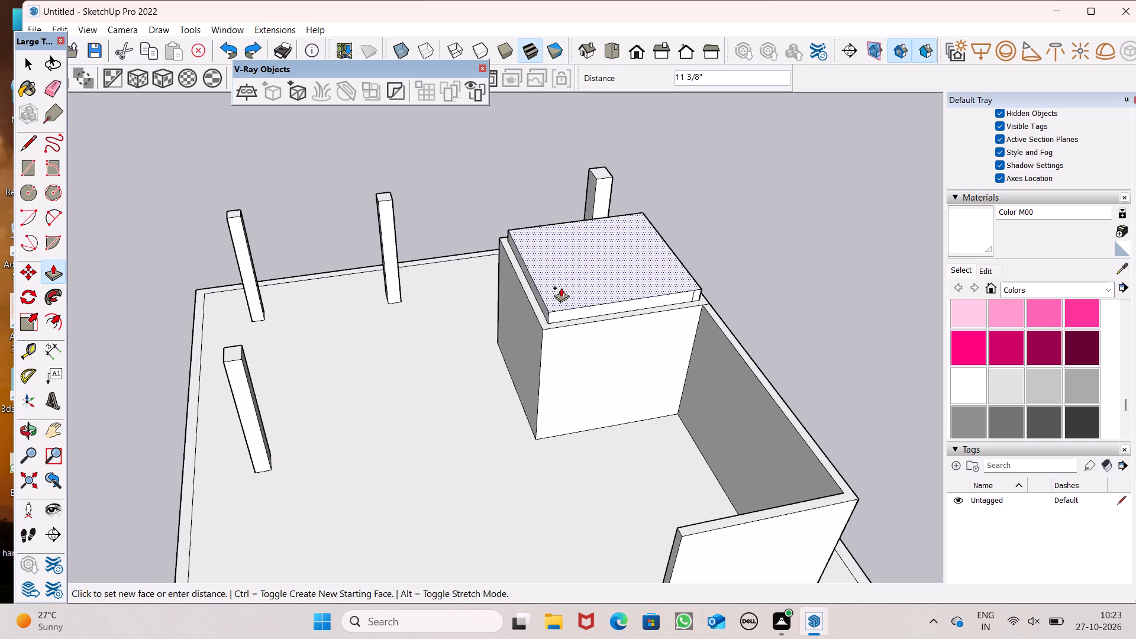
drag(561, 288, 561, 286)
text(3')
key(Return)
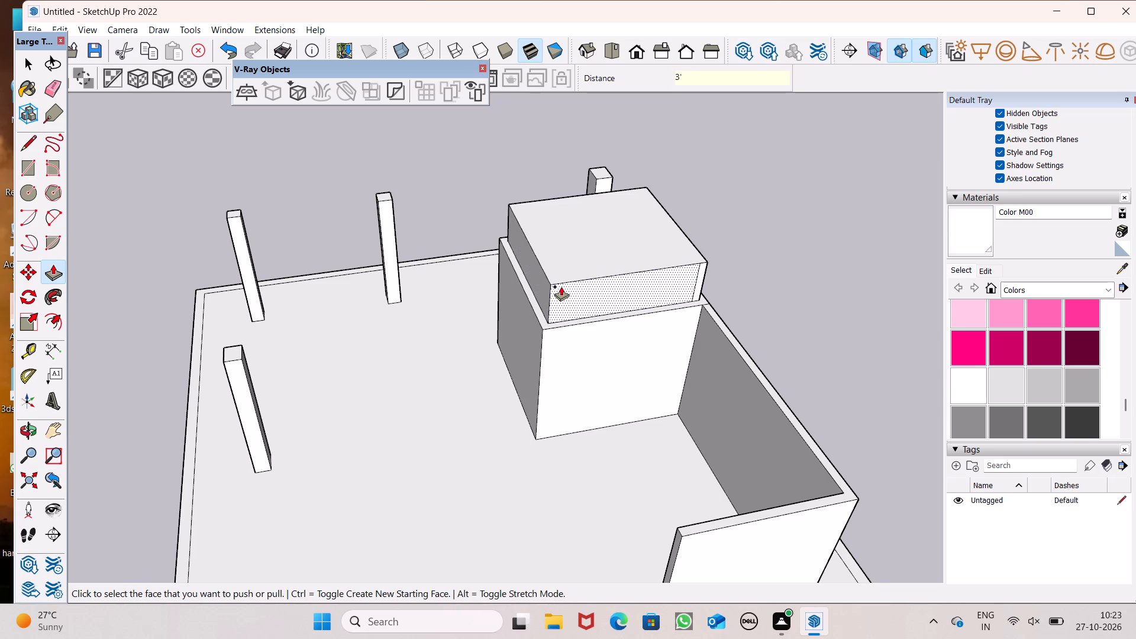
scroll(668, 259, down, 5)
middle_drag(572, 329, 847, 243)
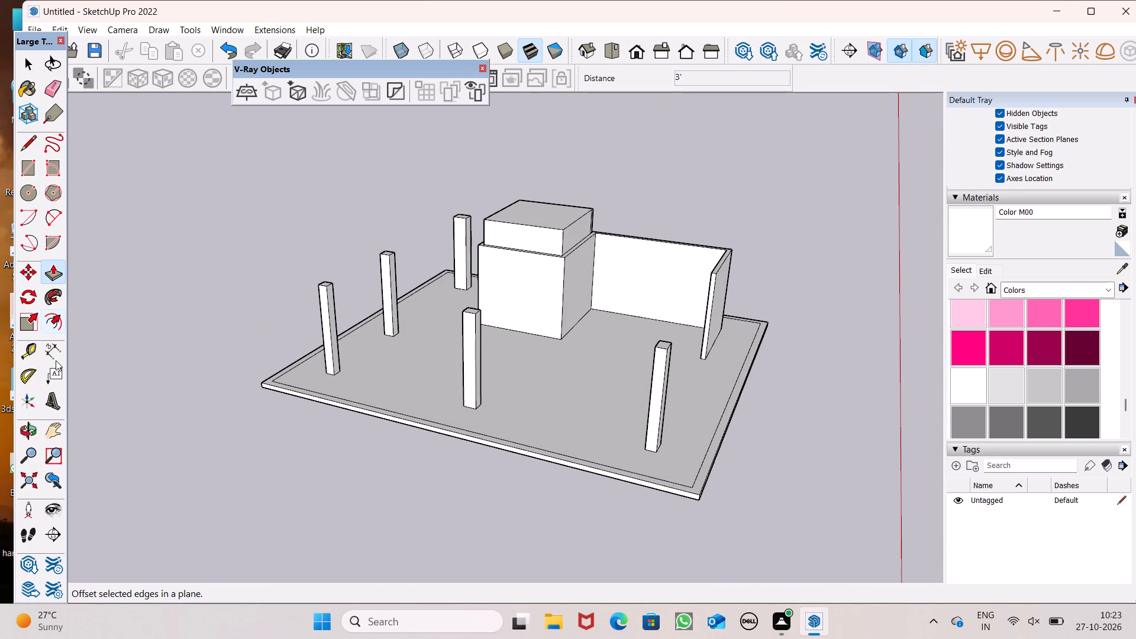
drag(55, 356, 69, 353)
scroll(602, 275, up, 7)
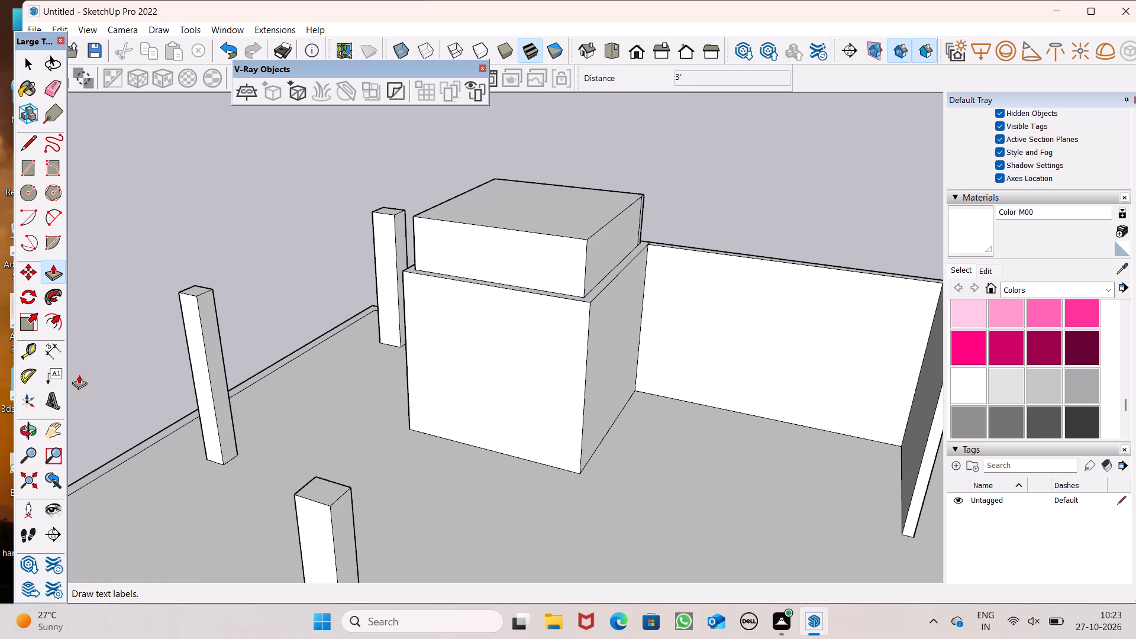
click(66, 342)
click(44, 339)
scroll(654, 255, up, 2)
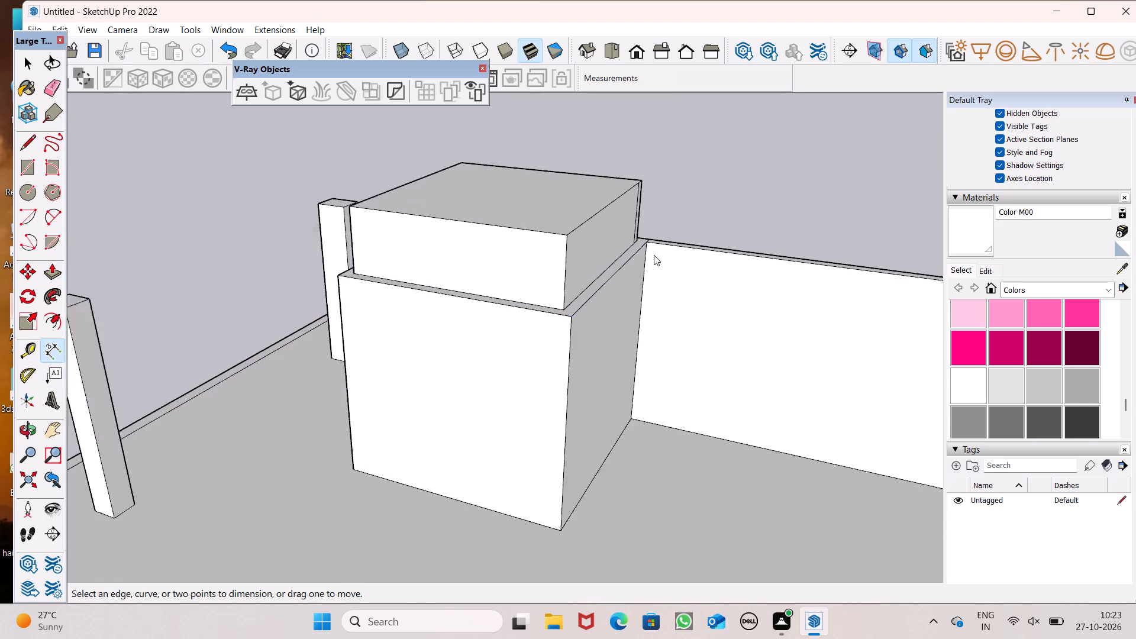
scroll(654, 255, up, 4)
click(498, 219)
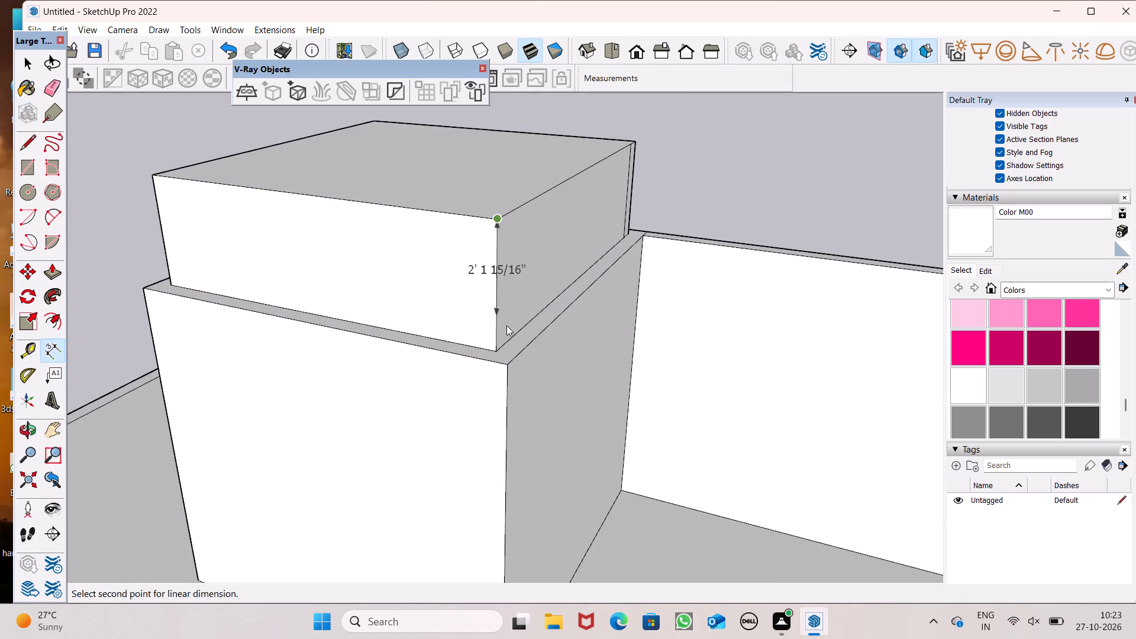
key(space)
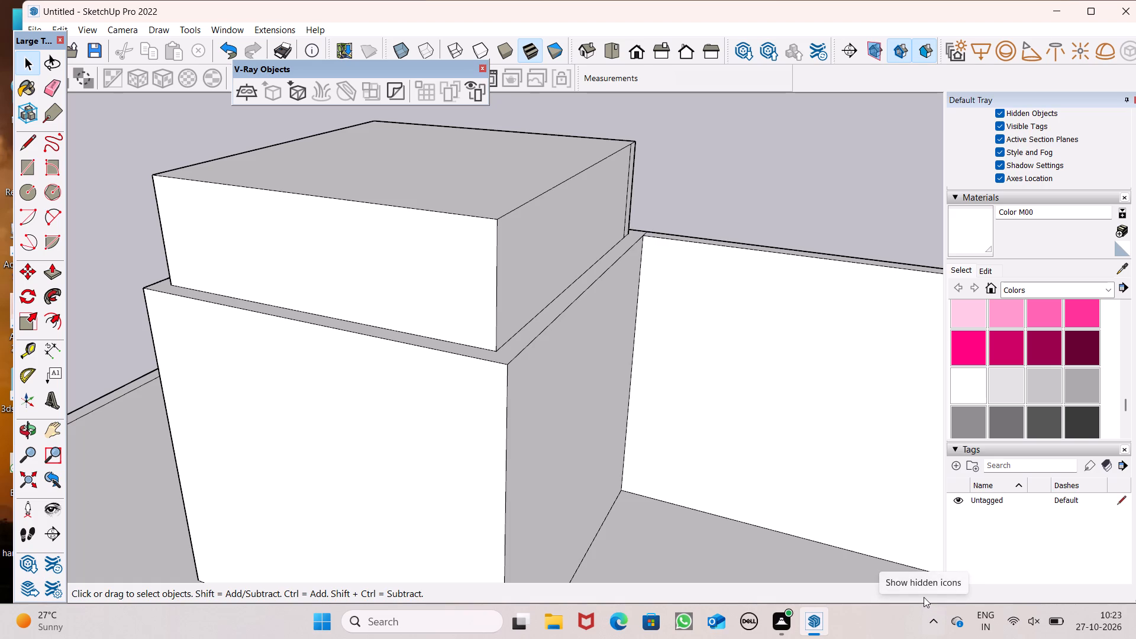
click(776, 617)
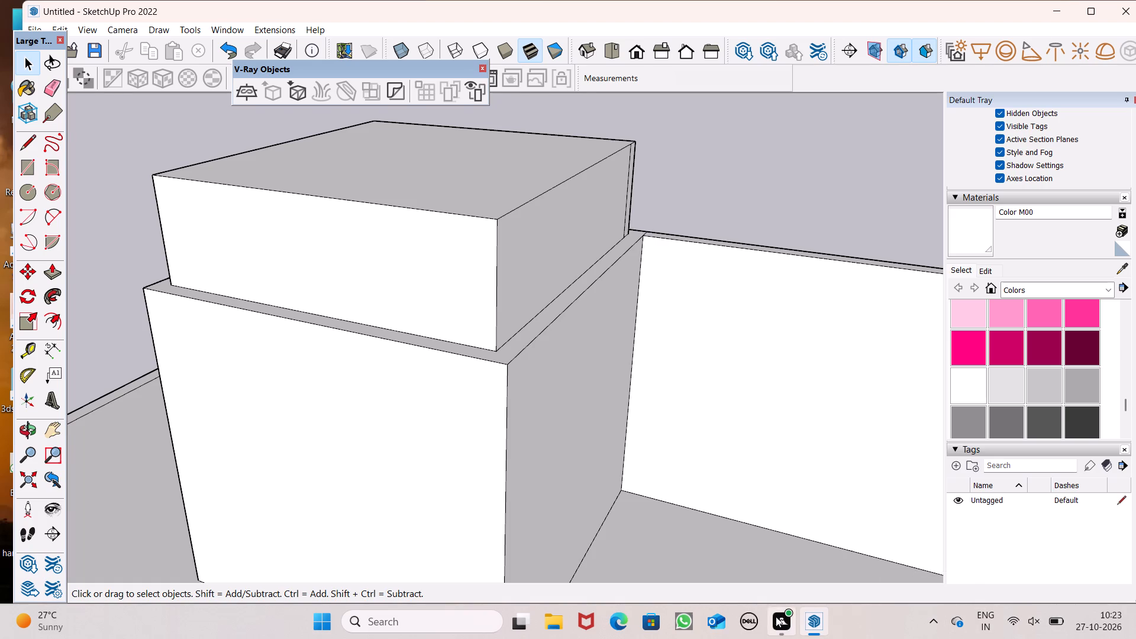
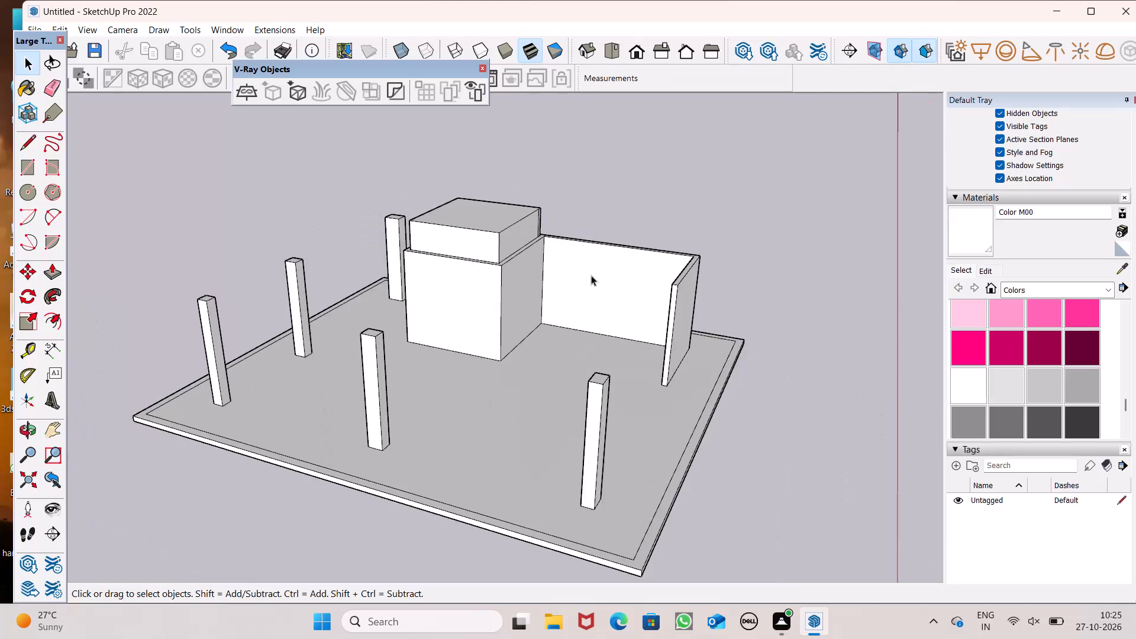
Erase the stray vertical edge near the corner on the side of the raised block above the room.
middle_drag(624, 309, 366, 351)
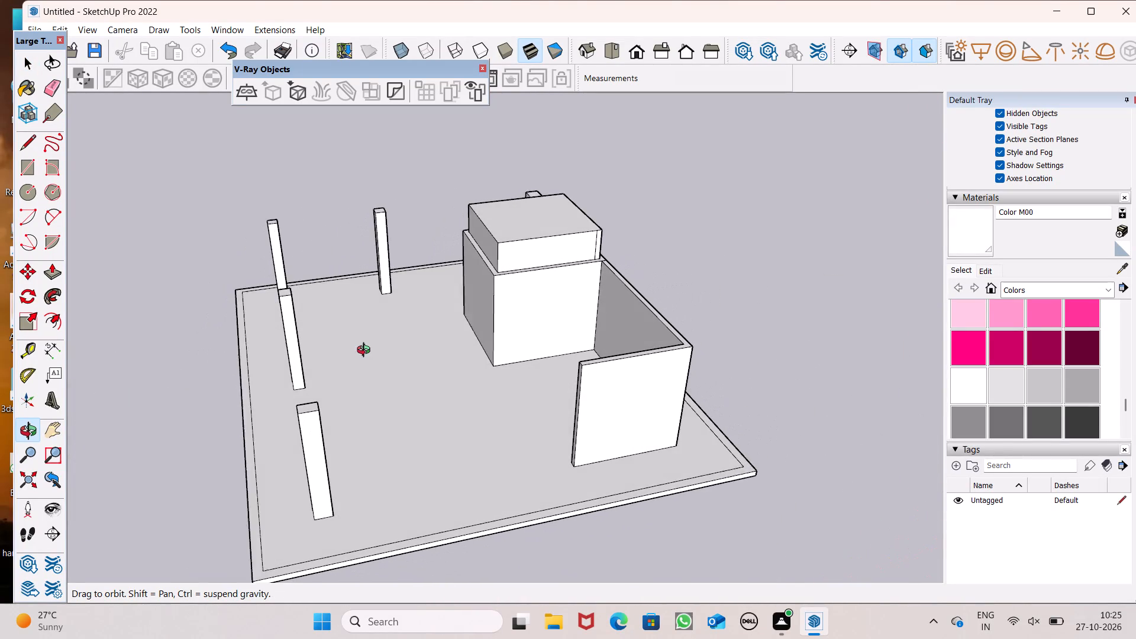
middle_drag(366, 351, 359, 353)
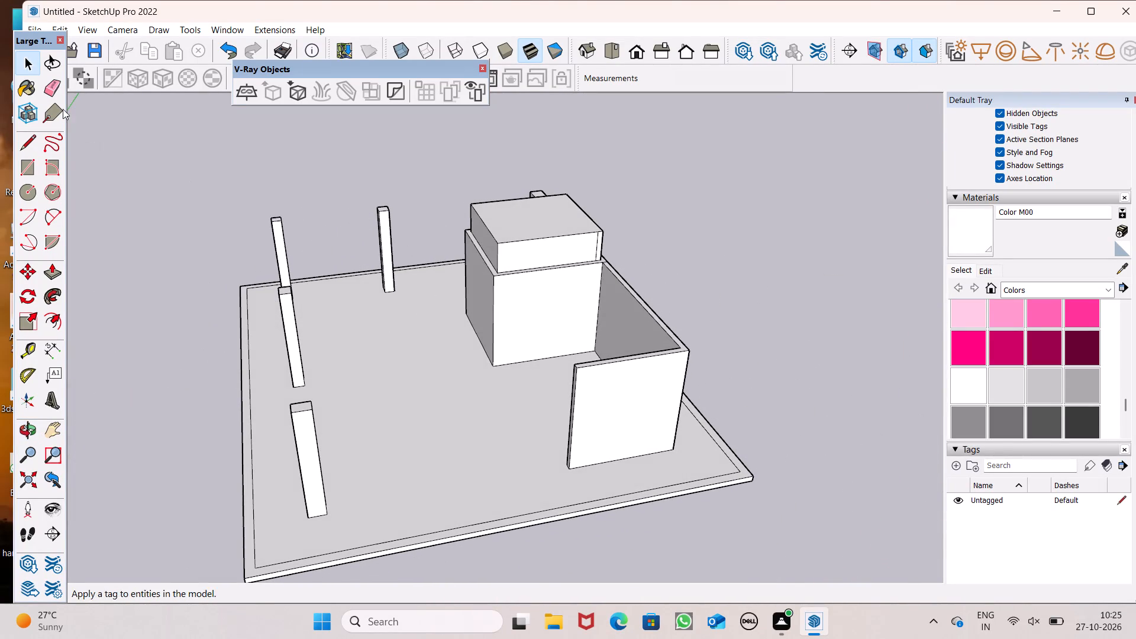
click(56, 91)
scroll(573, 201, up, 6)
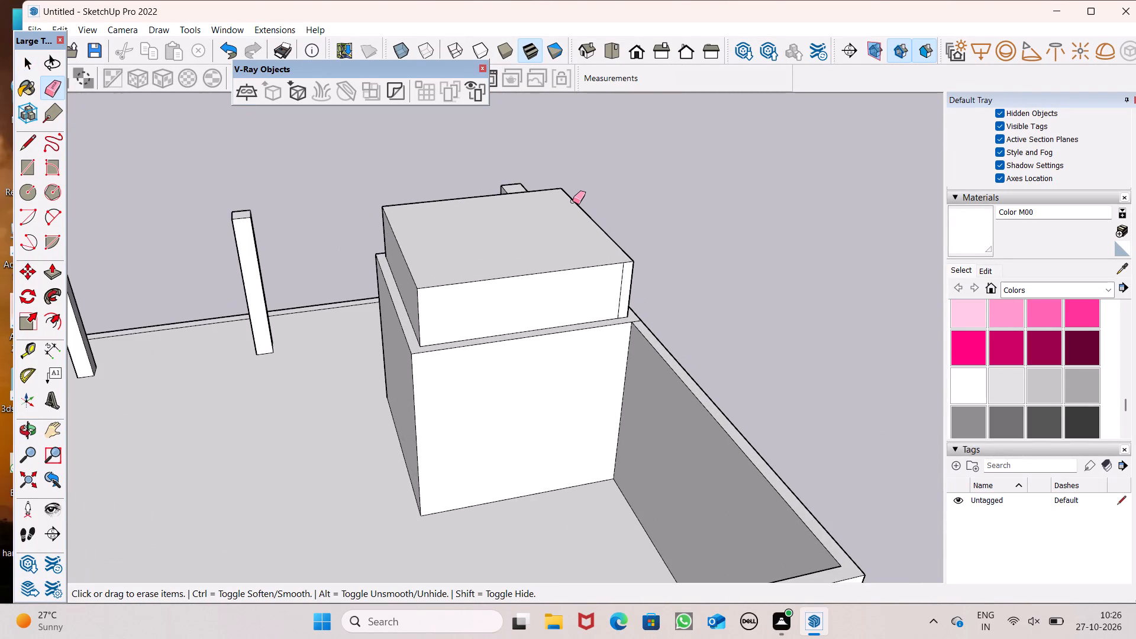
scroll(592, 204, up, 4)
click(621, 309)
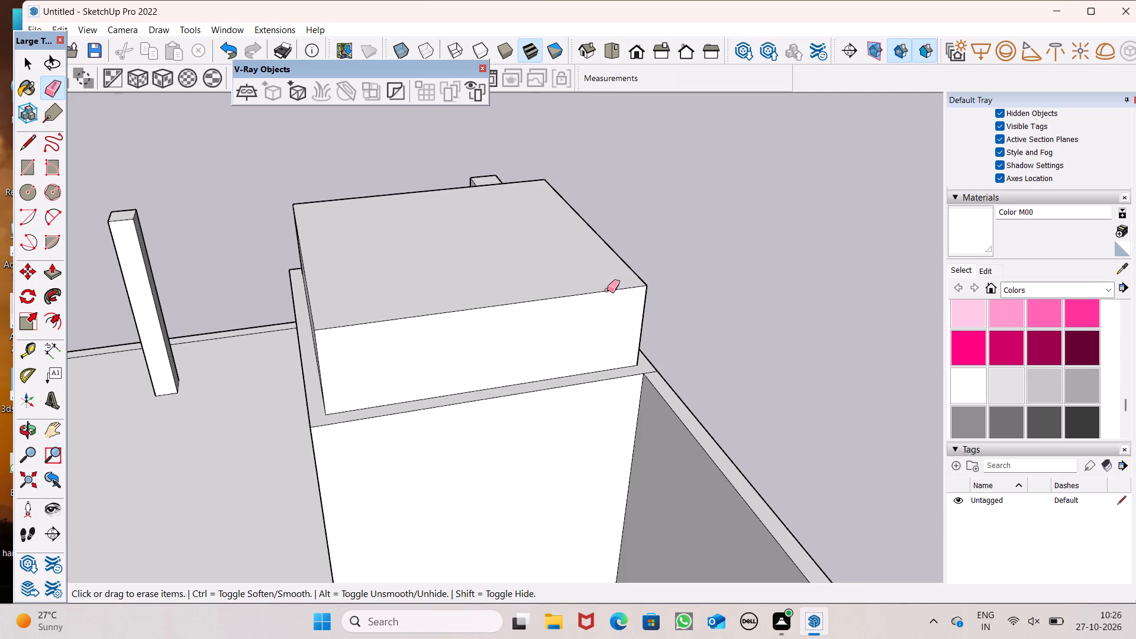
Push/pull the raised block's side face about 19' 8 3/4" outward over the open floor to the far pillar row.
scroll(585, 250, down, 5)
middle_drag(531, 276, 708, 202)
scroll(686, 206, up, 2)
scroll(650, 190, down, 2)
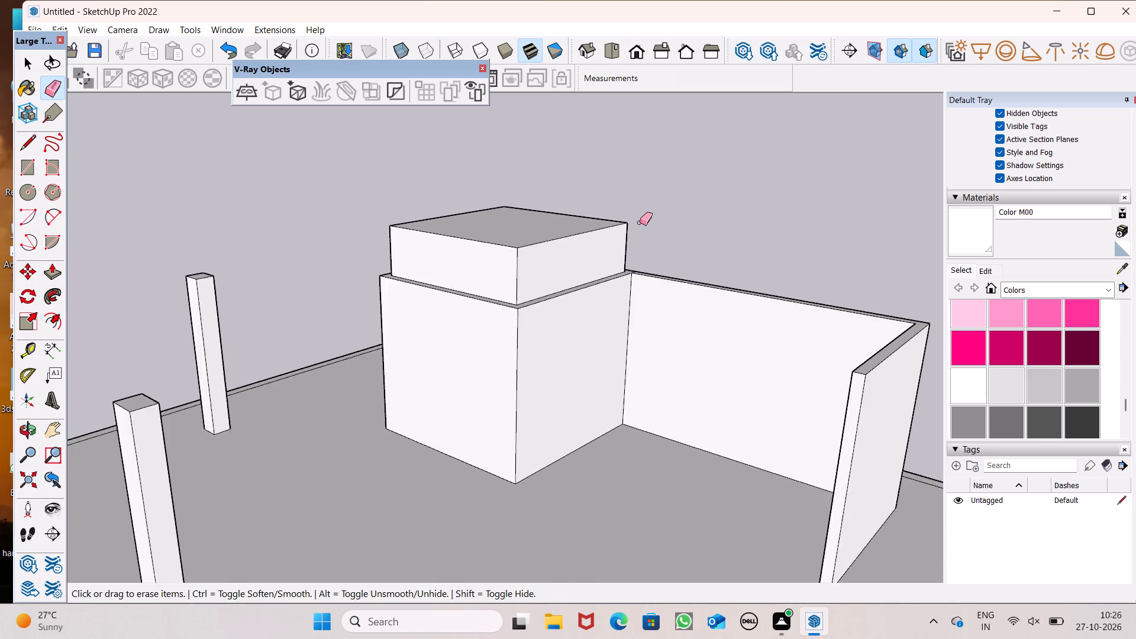
scroll(640, 222, down, 3)
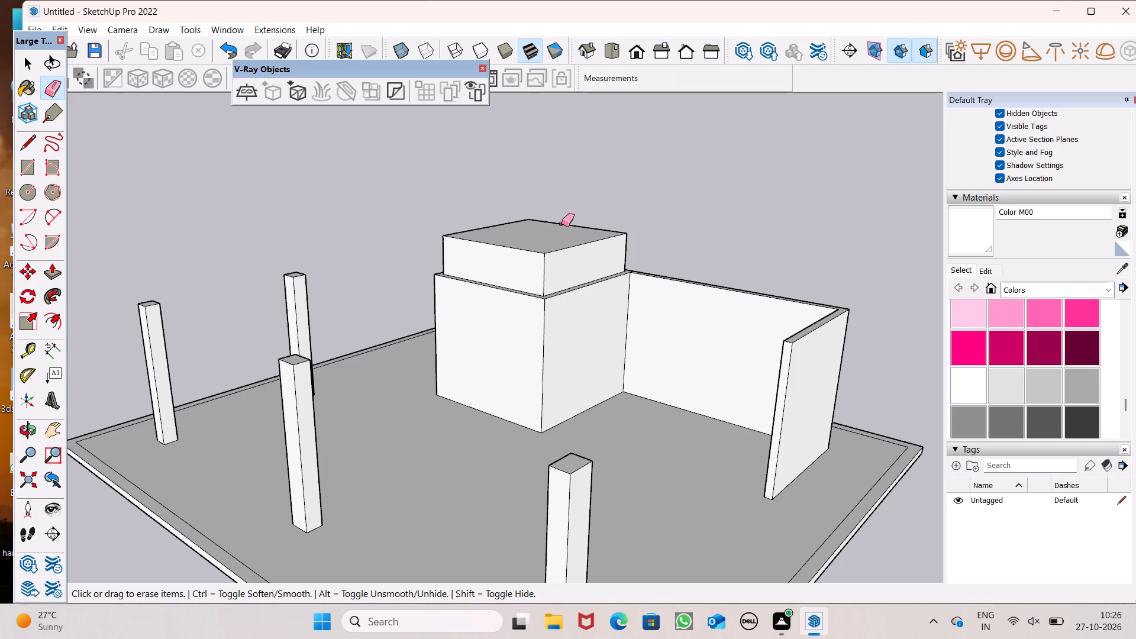
middle_drag(584, 337, 499, 358)
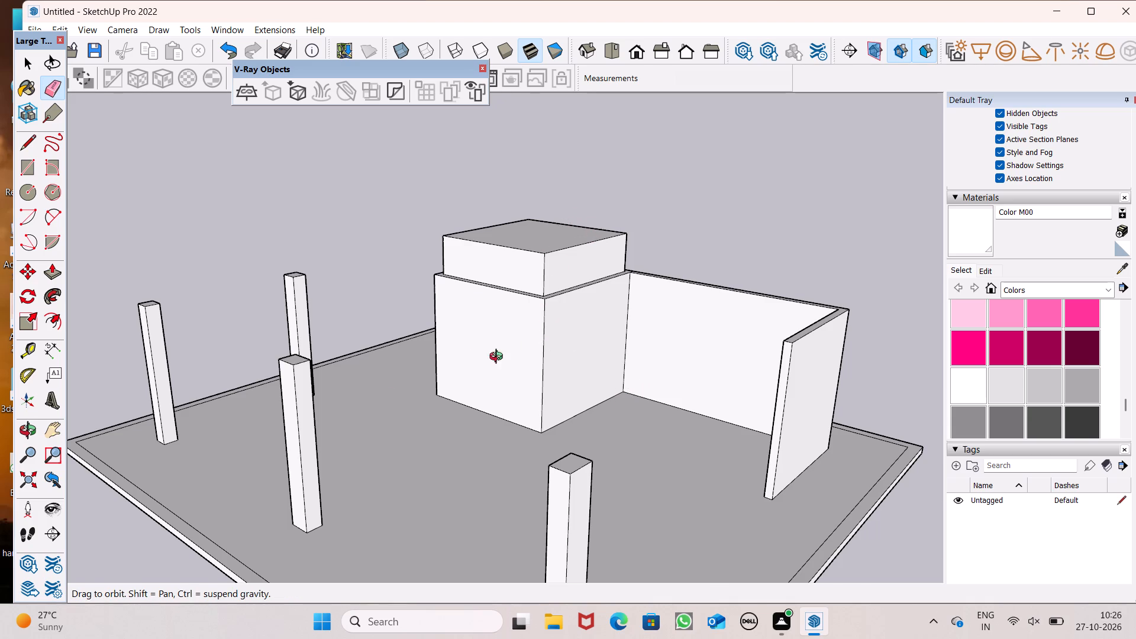
middle_drag(499, 358, 393, 360)
middle_drag(608, 324, 714, 381)
scroll(714, 381, up, 1)
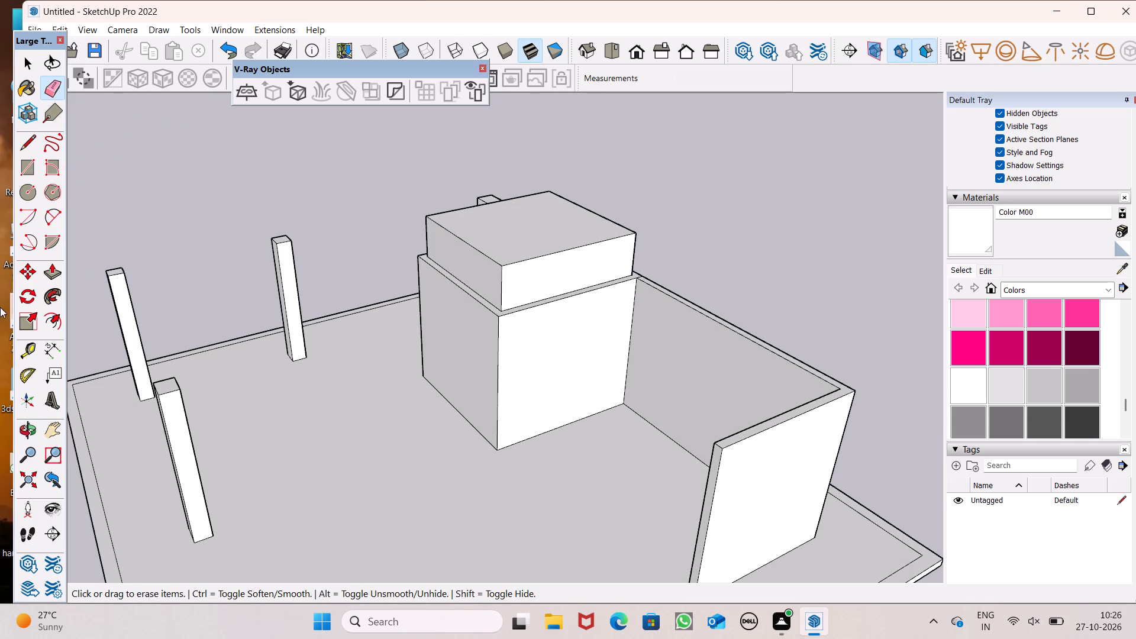
click(51, 266)
scroll(609, 202, down, 1)
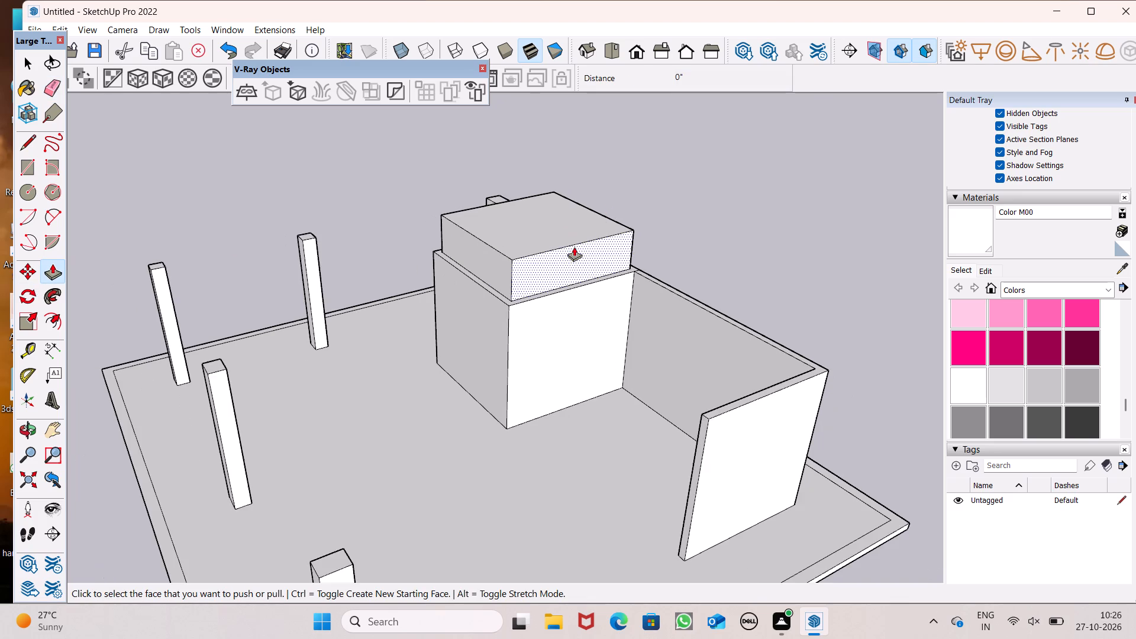
middle_drag(573, 251, 605, 268)
drag(490, 275, 249, 408)
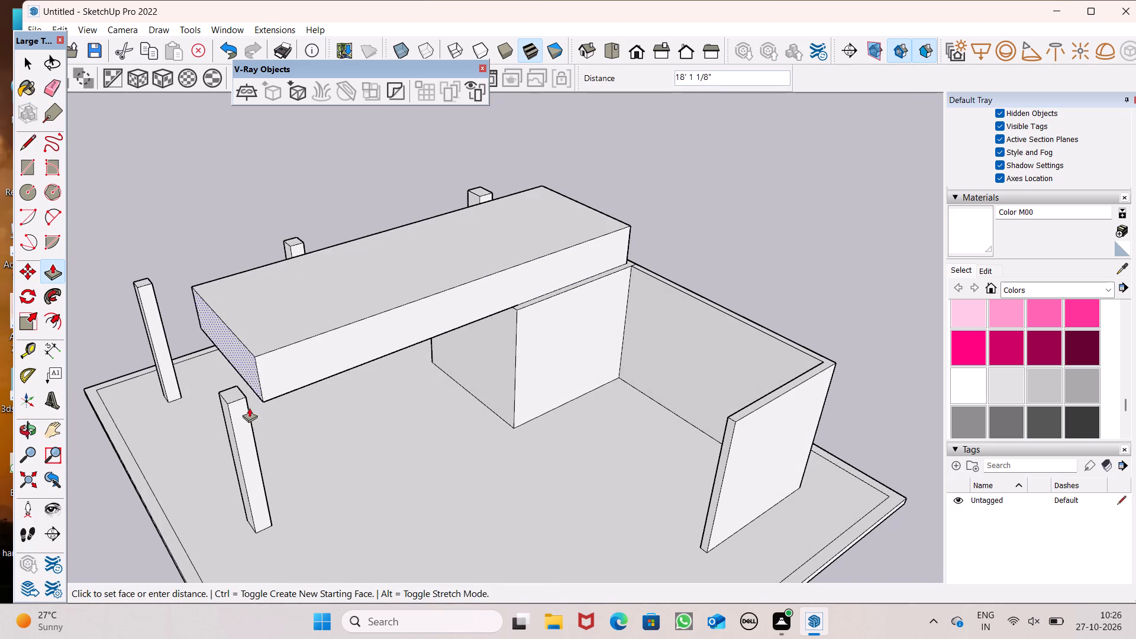
drag(249, 408, 224, 418)
Push/pull the extended block's long side face out about 6", and a further 18' 7 3/8" over the front pillar and projecting wall.
scroll(409, 276, down, 2)
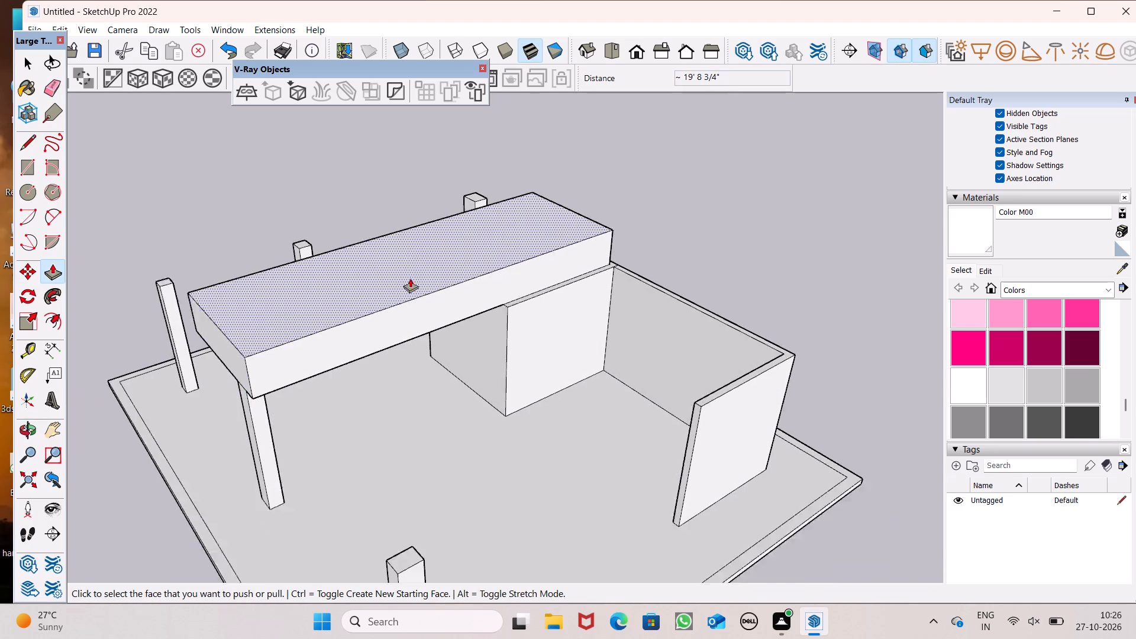
scroll(410, 278, down, 2)
middle_drag(425, 305, 493, 305)
drag(460, 309, 560, 351)
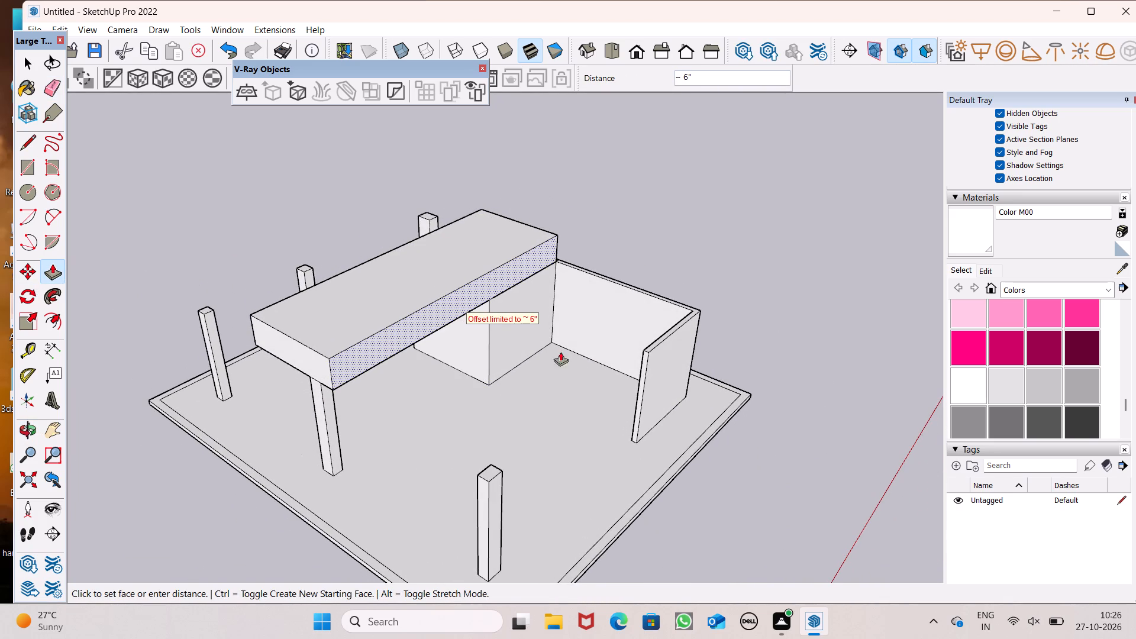
drag(560, 351, 620, 365)
drag(424, 318, 630, 340)
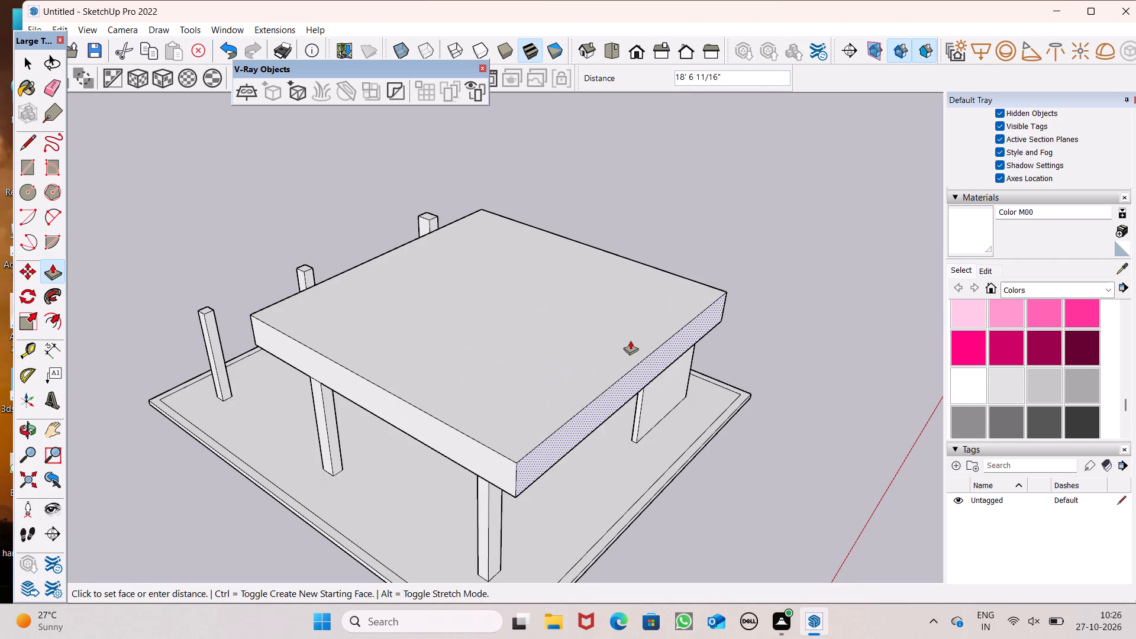
drag(630, 340, 631, 341)
Erase the two leftover vertical seam edges on the roof block's side face above the enclosed room.
scroll(653, 260, down, 2)
scroll(653, 260, up, 1)
scroll(653, 260, down, 1)
scroll(556, 243, down, 4)
middle_drag(496, 319, 906, 308)
middle_drag(327, 343, 668, 403)
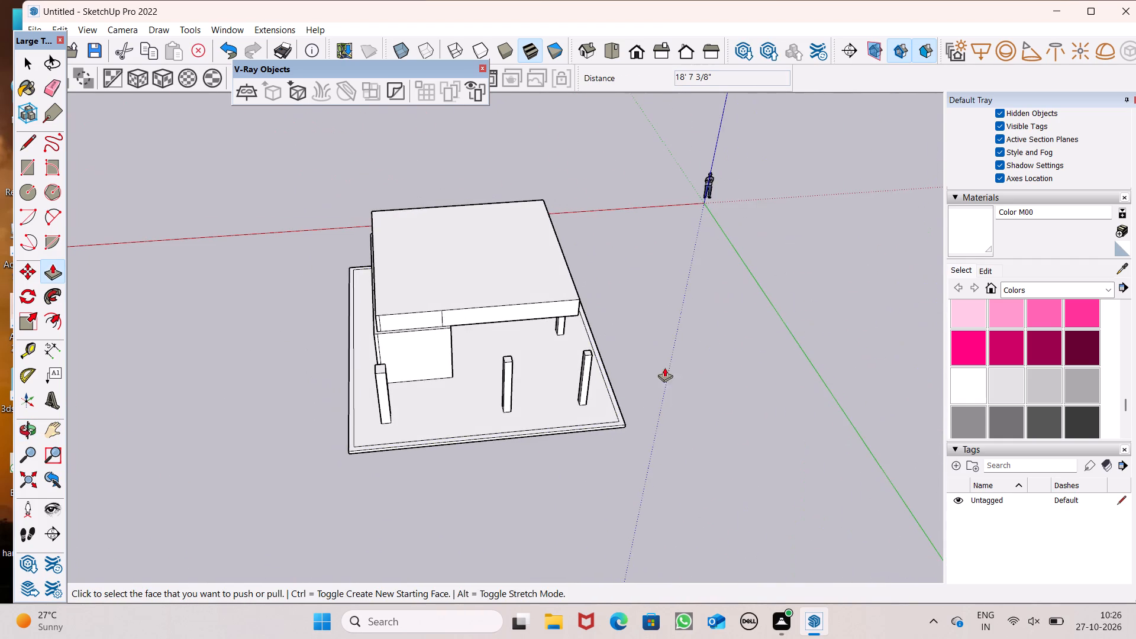
click(51, 91)
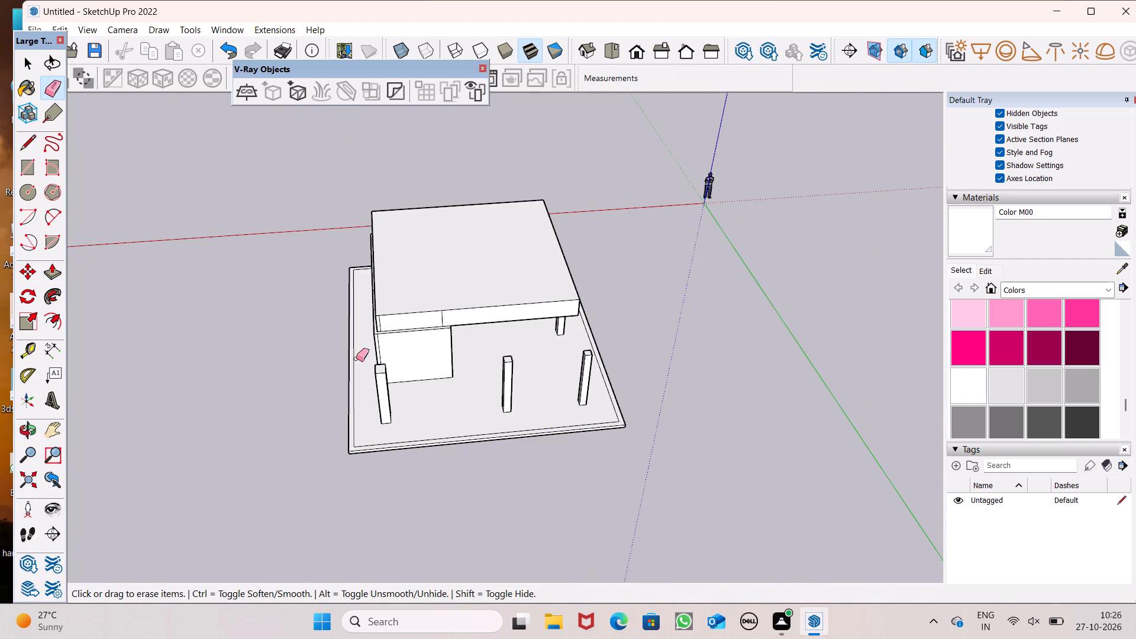
scroll(419, 388, up, 5)
drag(451, 278, 458, 275)
scroll(394, 286, up, 5)
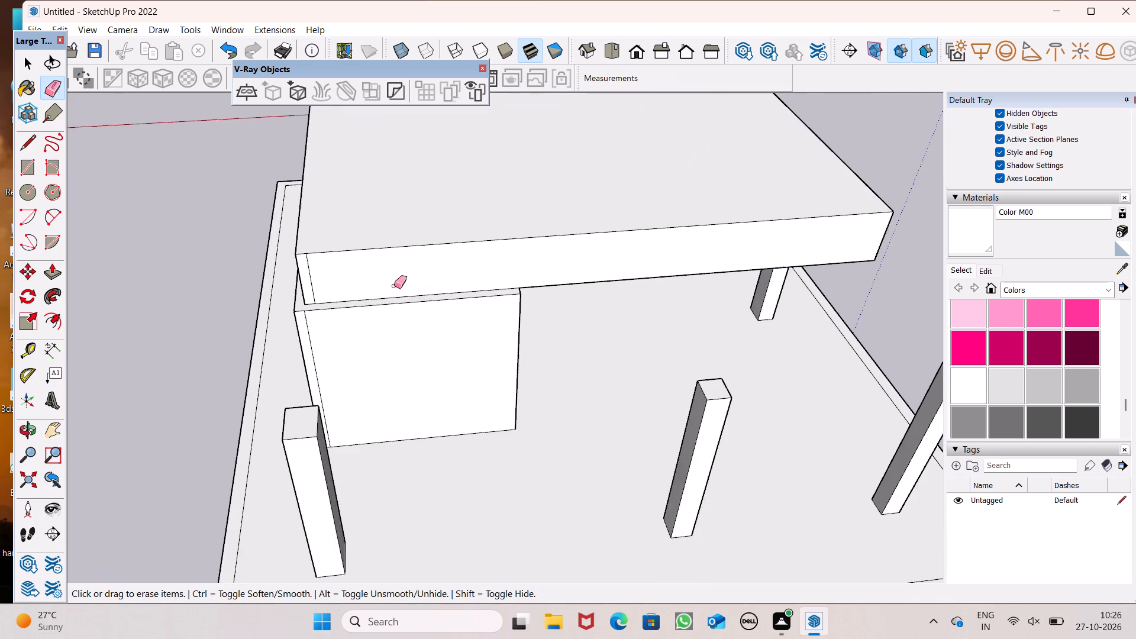
scroll(343, 280, up, 4)
click(305, 280)
Push/pull the roof block's long face above the outer wall 6" outward to sit flush with that wall.
scroll(406, 217, down, 7)
middle_drag(437, 218, 603, 222)
scroll(585, 237, down, 2)
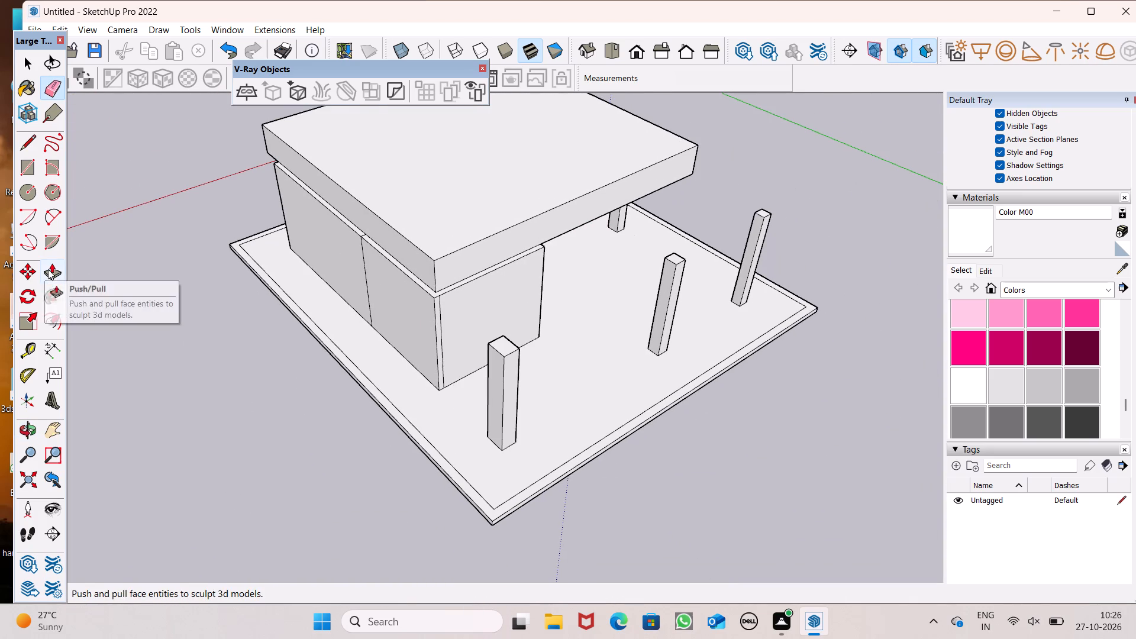
click(48, 269)
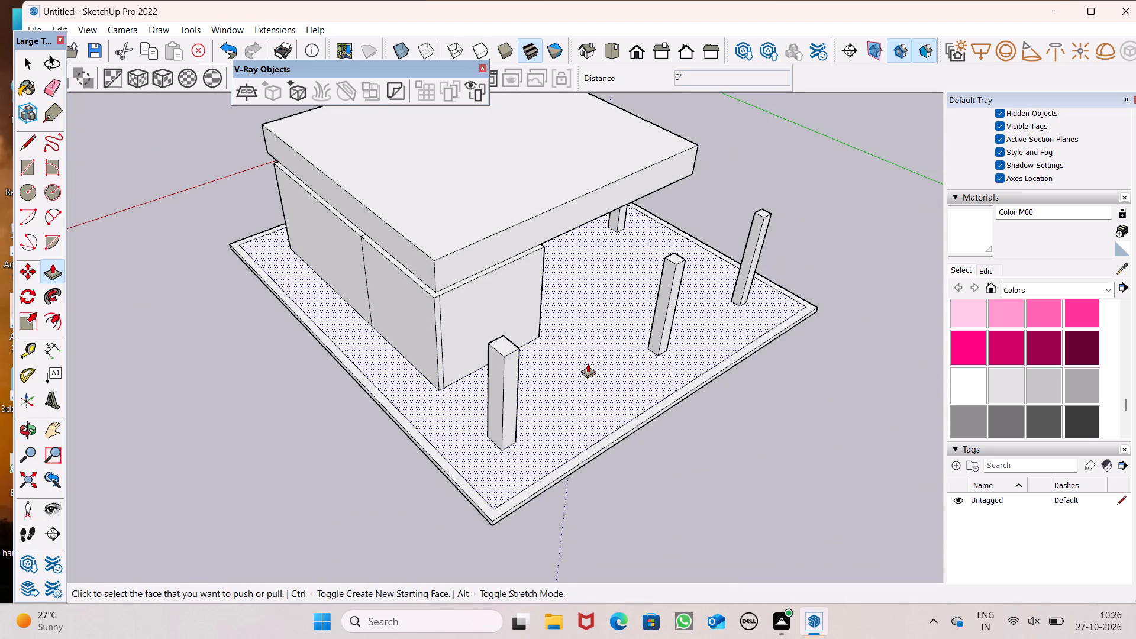
drag(415, 266, 415, 275)
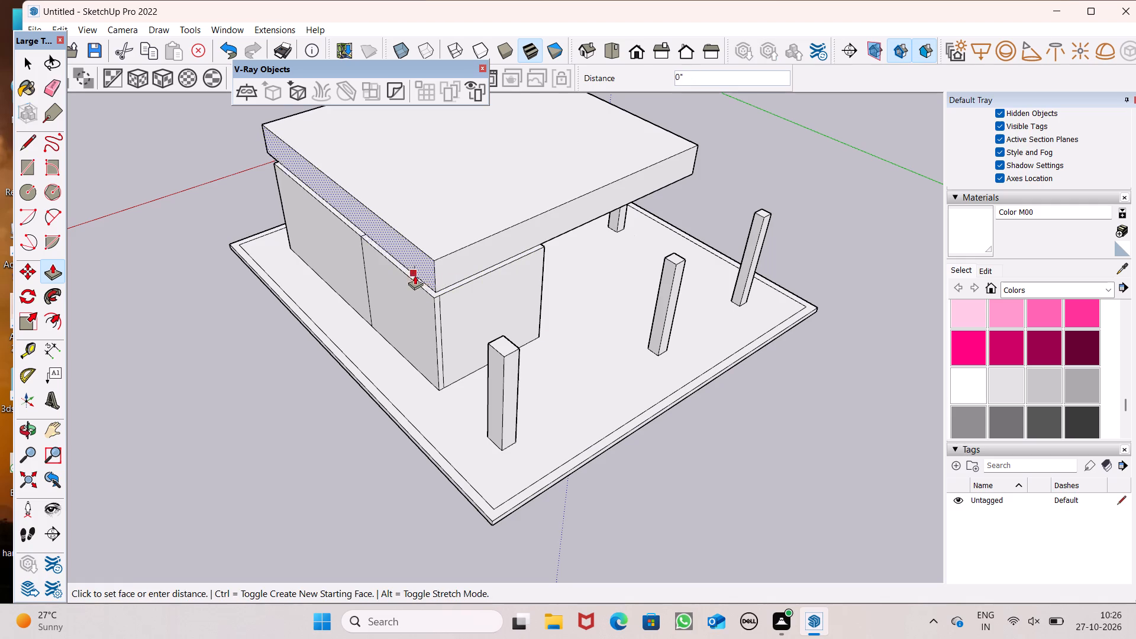
drag(415, 275, 415, 283)
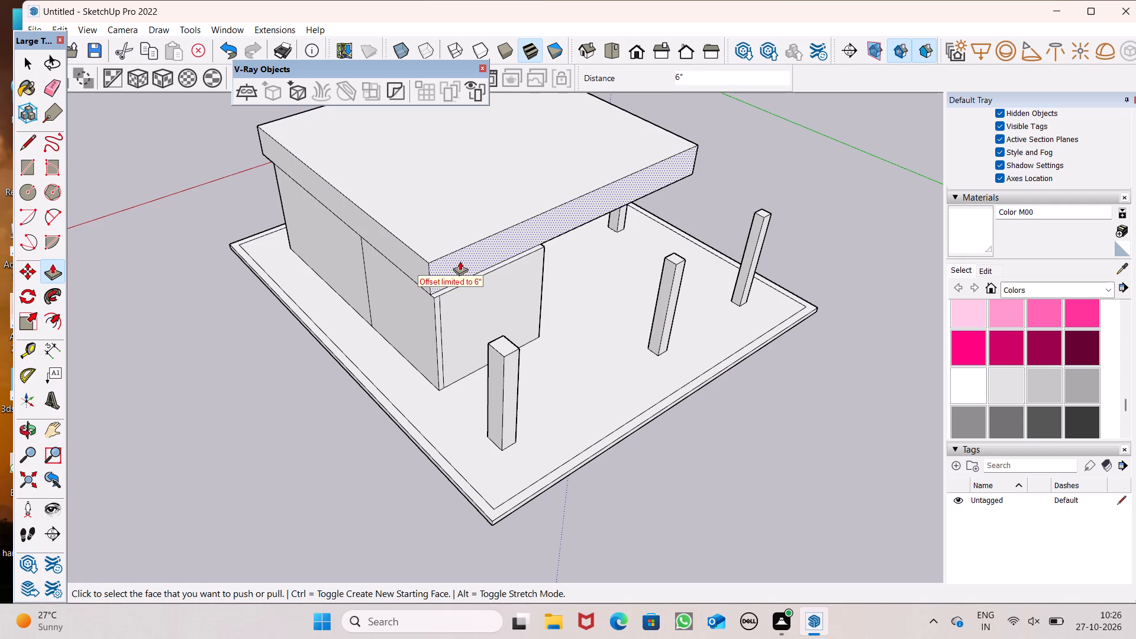
Push/pull the roof block's face above the room's end wall outward, the final pull about 8' 6", to cover the outer pillar row.
drag(460, 261, 504, 345)
drag(451, 279, 512, 357)
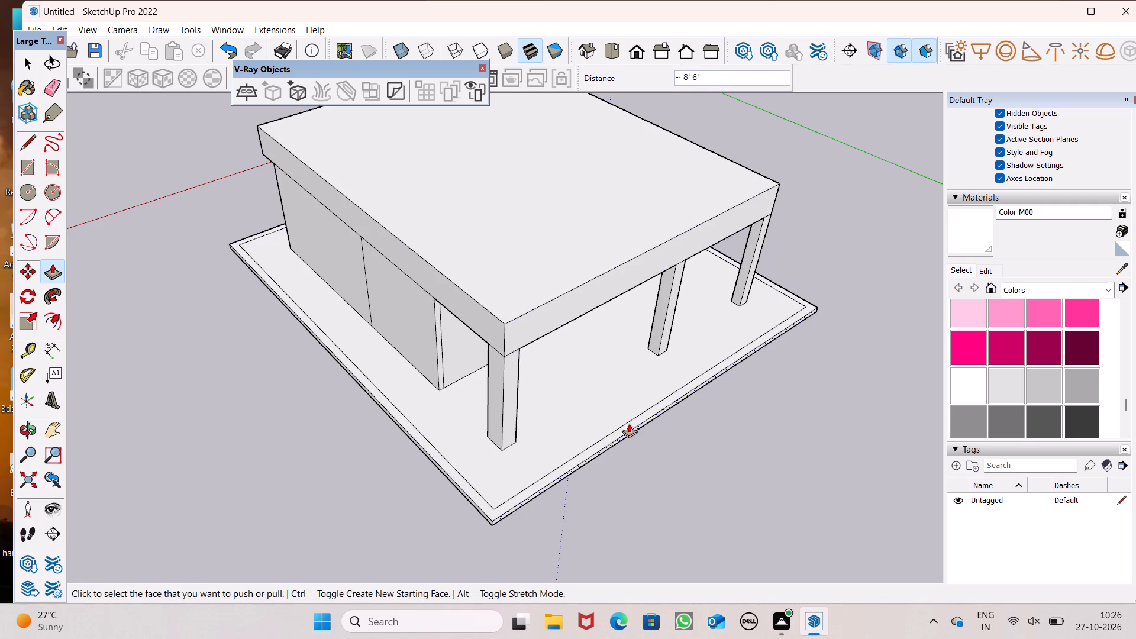
Examine how the roof block covers the pillars and walls from all sides and from below.
scroll(532, 289, down, 3)
middle_drag(570, 383, 400, 224)
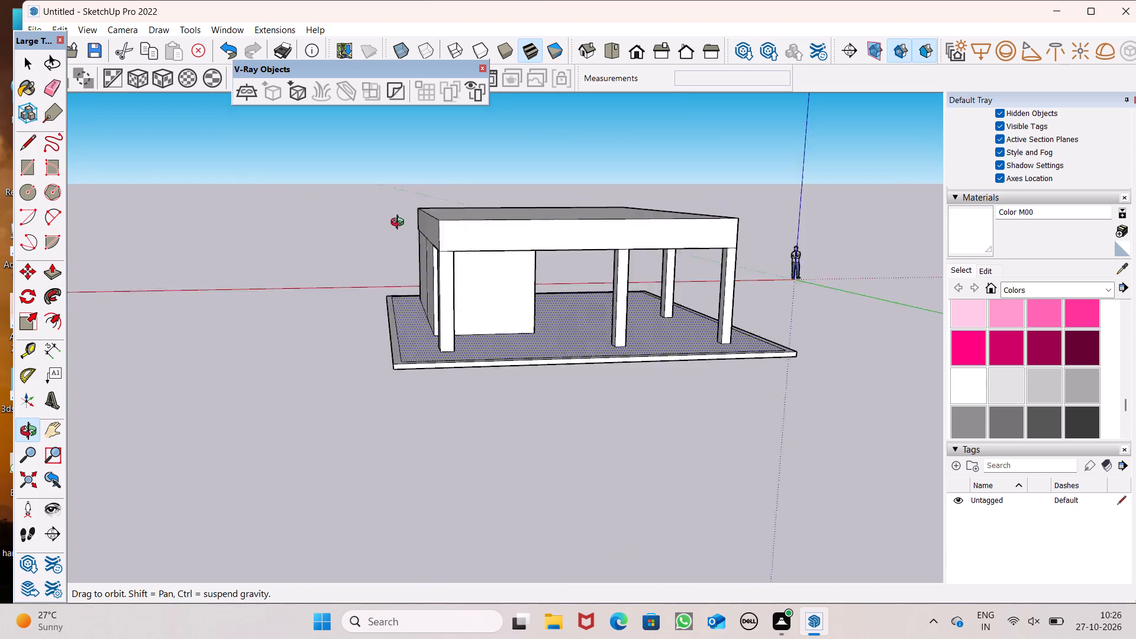
middle_drag(400, 224, 229, 242)
middle_drag(669, 374, 418, 362)
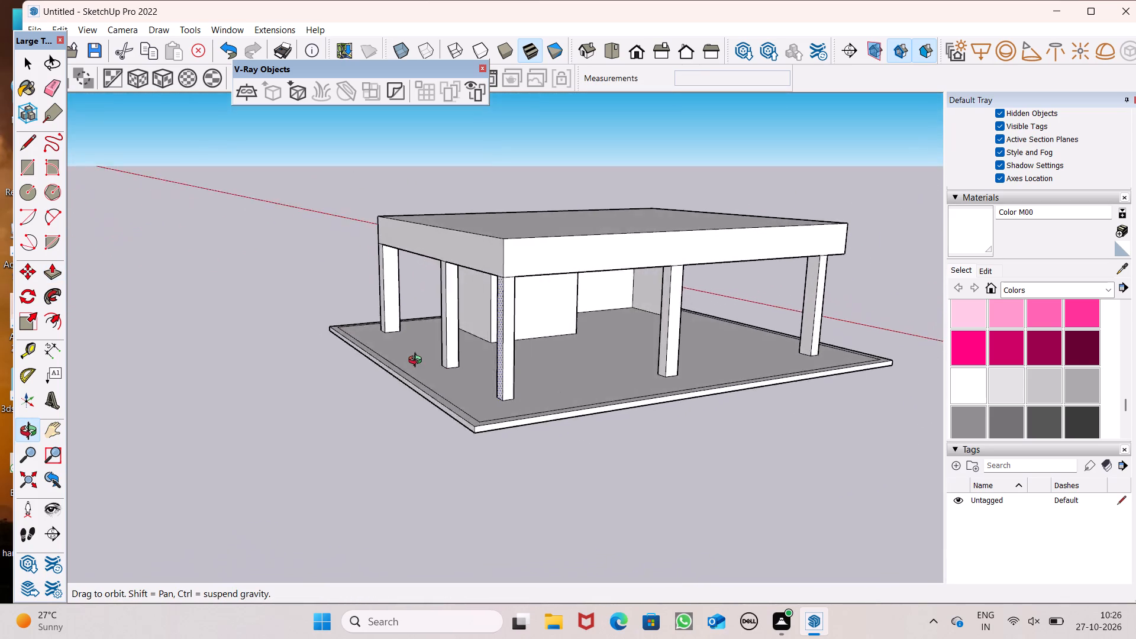
middle_drag(418, 362, 170, 369)
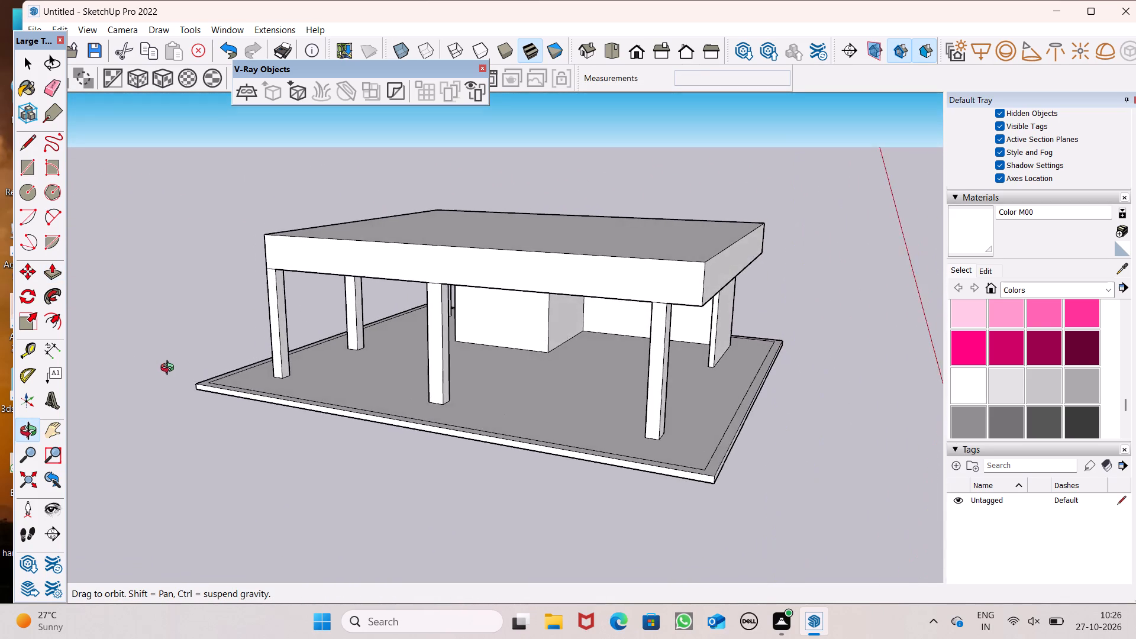
middle_drag(170, 369, 0, 370)
scroll(835, 325, down, 1)
middle_drag(794, 334, 743, 337)
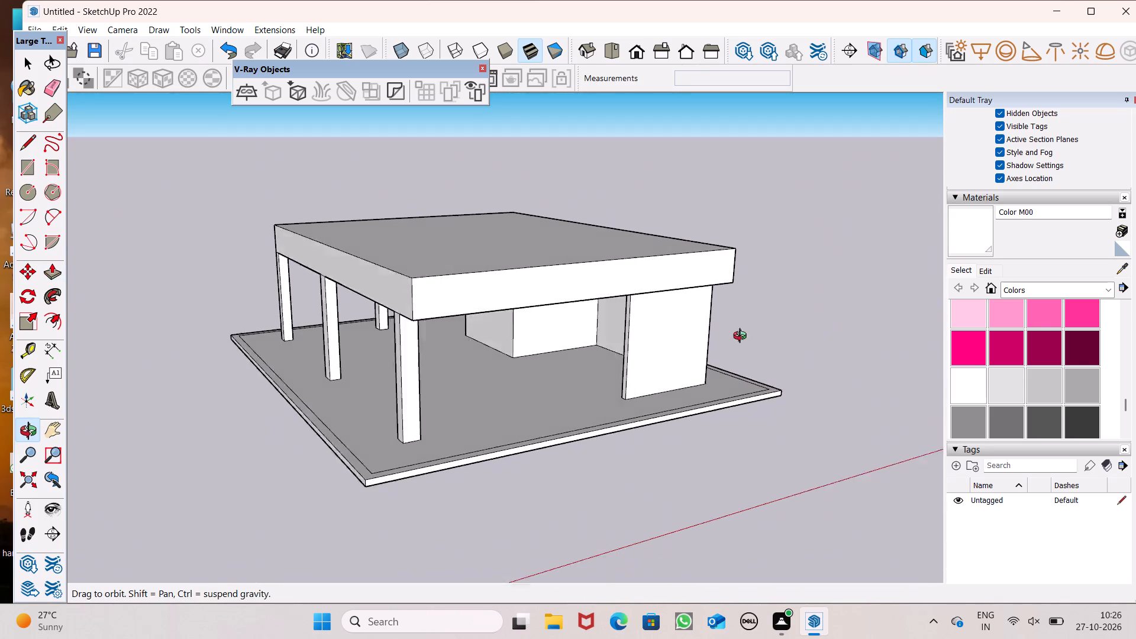
middle_drag(743, 337, 570, 220)
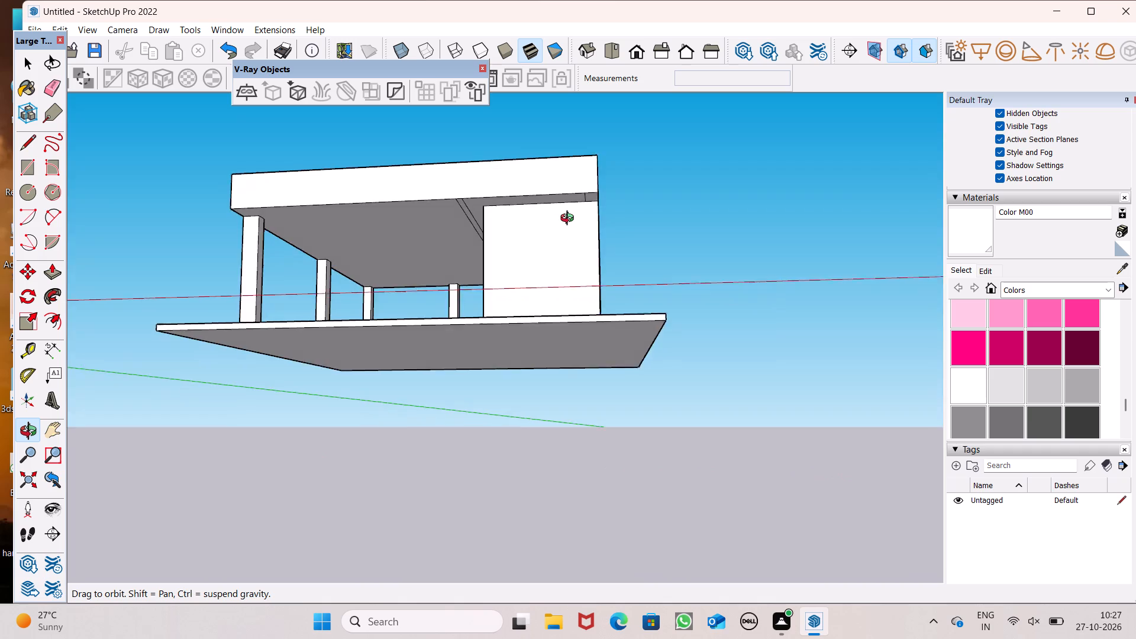
middle_drag(570, 220, 788, 240)
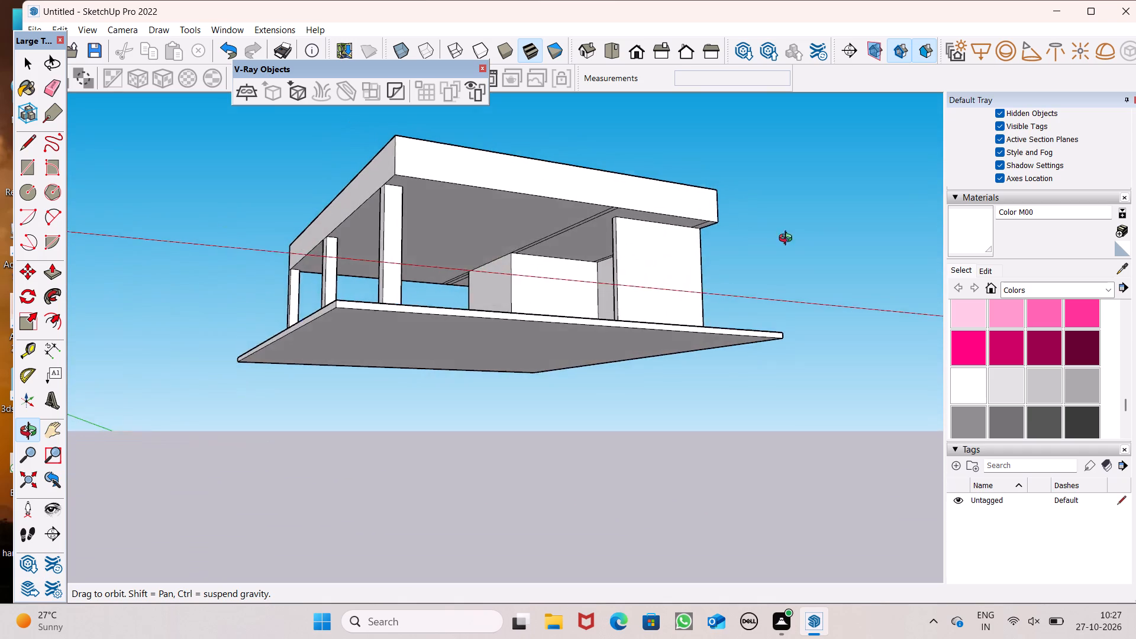
middle_drag(788, 240, 825, 234)
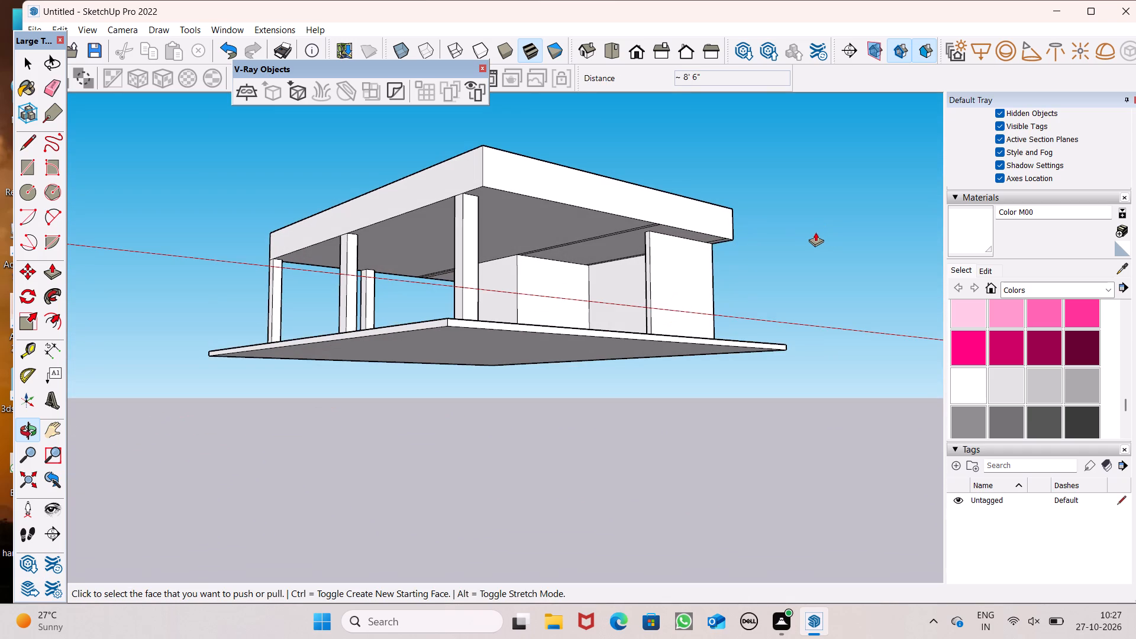
Erase the two parallel seam edges running across the roof block's underside on both sides of the room wall.
middle_drag(776, 237, 721, 200)
scroll(634, 206, up, 1)
scroll(575, 204, up, 1)
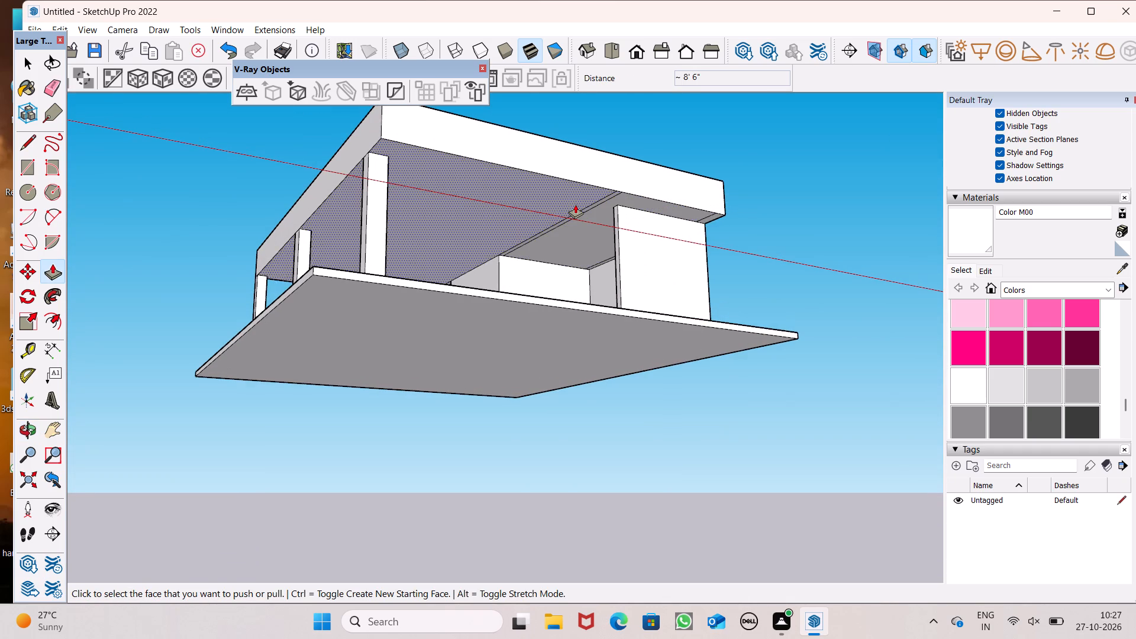
scroll(575, 204, up, 5)
middle_drag(535, 283, 537, 308)
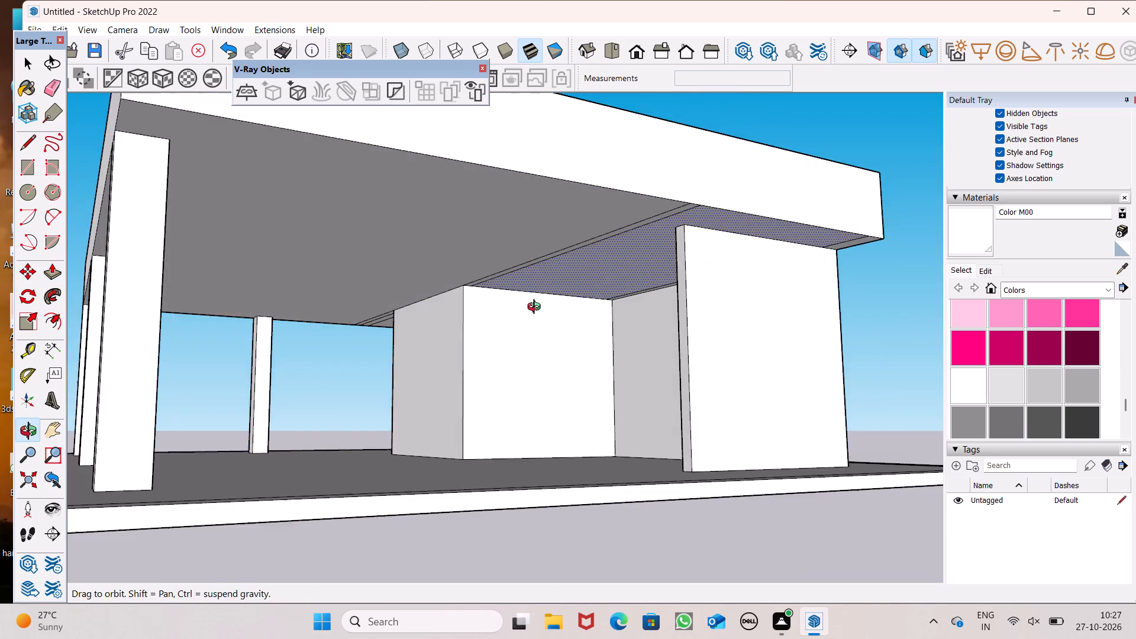
middle_drag(537, 308, 592, 293)
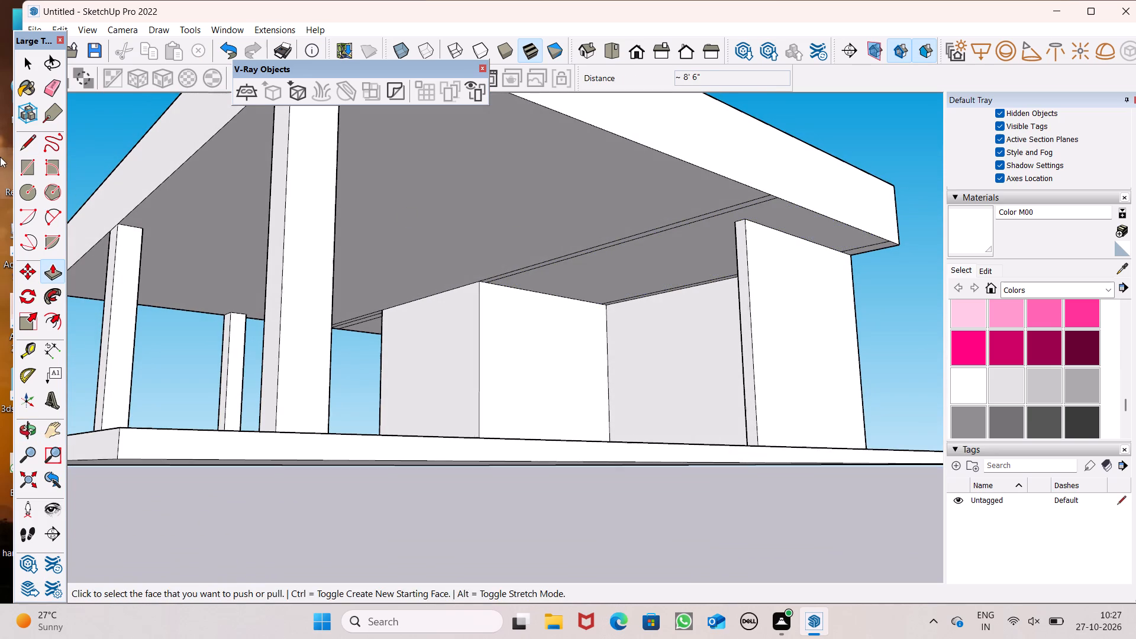
click(60, 91)
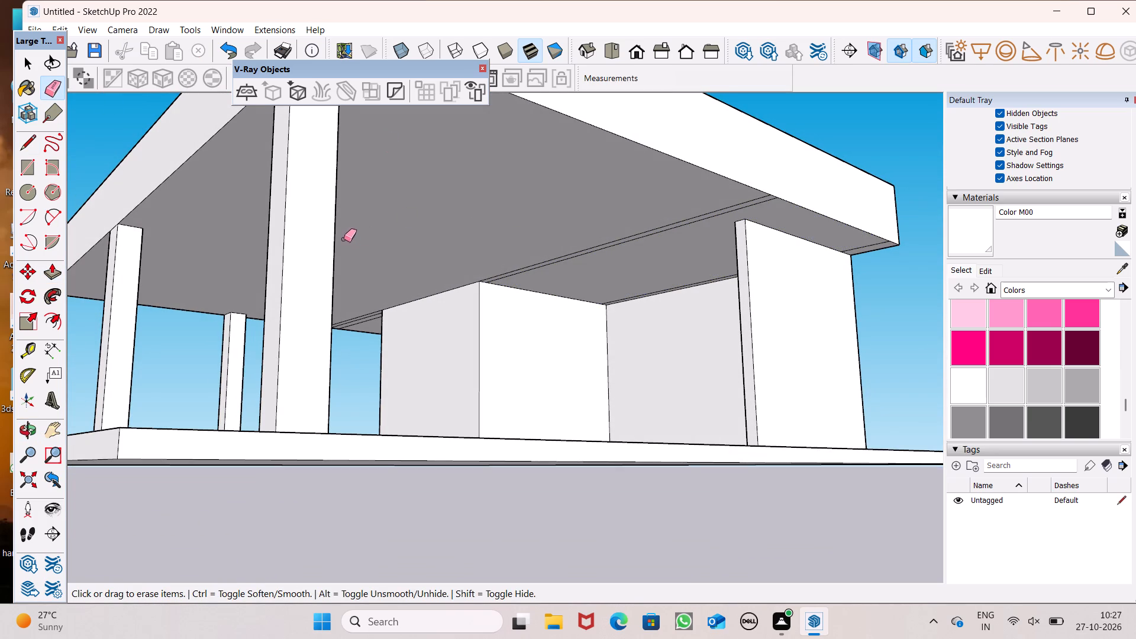
scroll(357, 322, up, 7)
drag(352, 296, 372, 324)
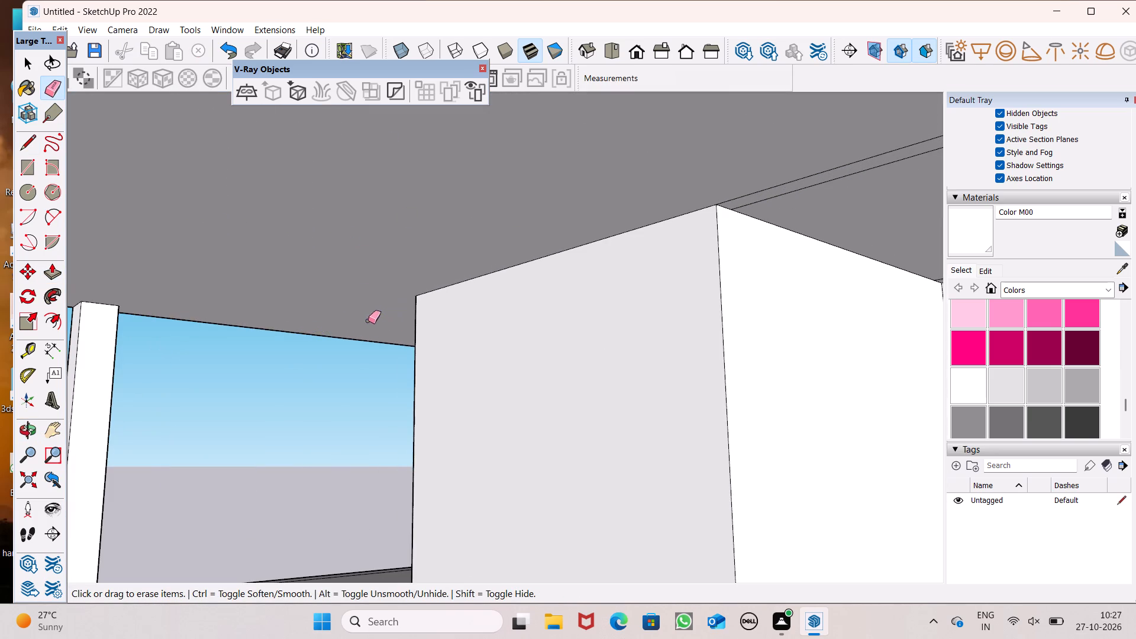
scroll(286, 286, down, 5)
drag(564, 208, 580, 229)
scroll(324, 185, down, 6)
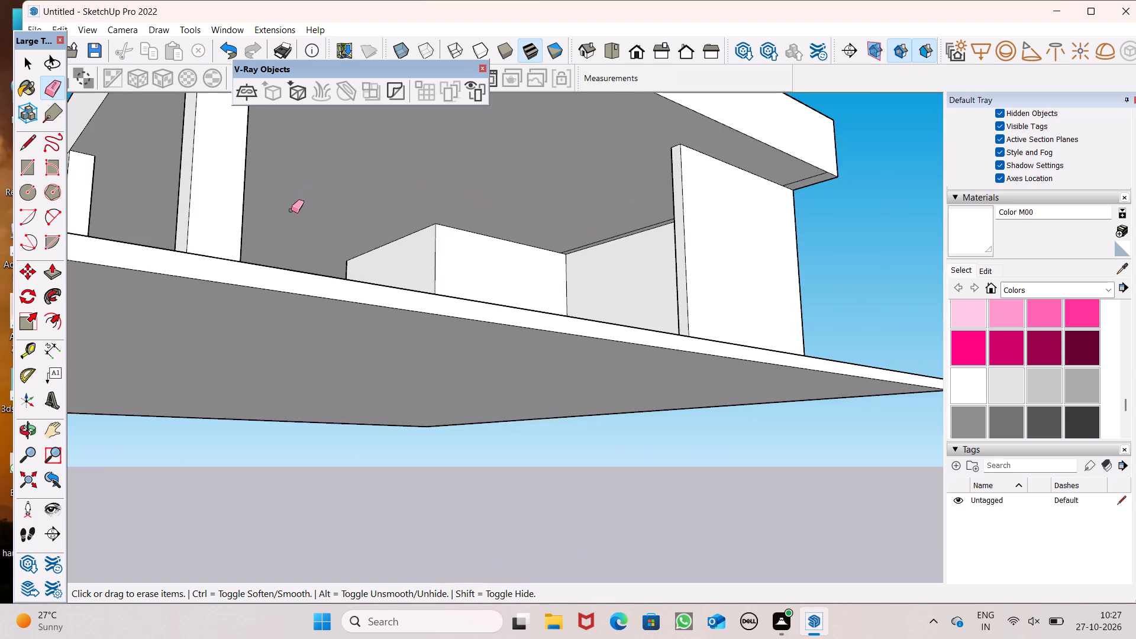
Erase the remaining seam edges on the roof block's underside, inside the room and at the overhang beyond the end wall.
scroll(444, 240, down, 3)
middle_drag(535, 270, 581, 245)
scroll(625, 212, up, 2)
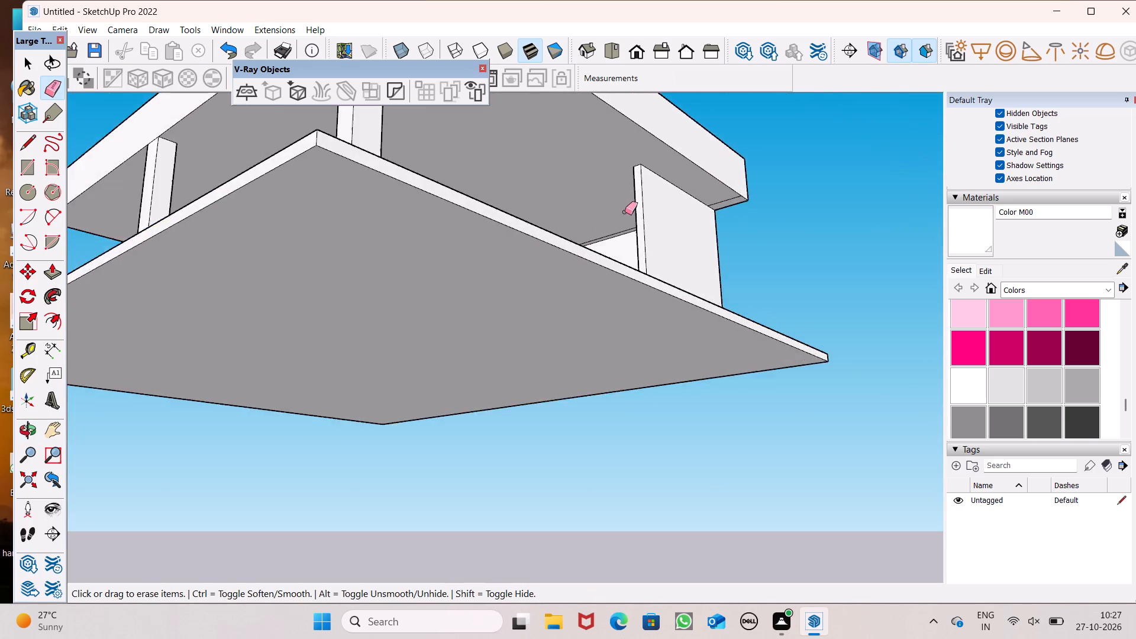
scroll(625, 212, up, 11)
click(622, 246)
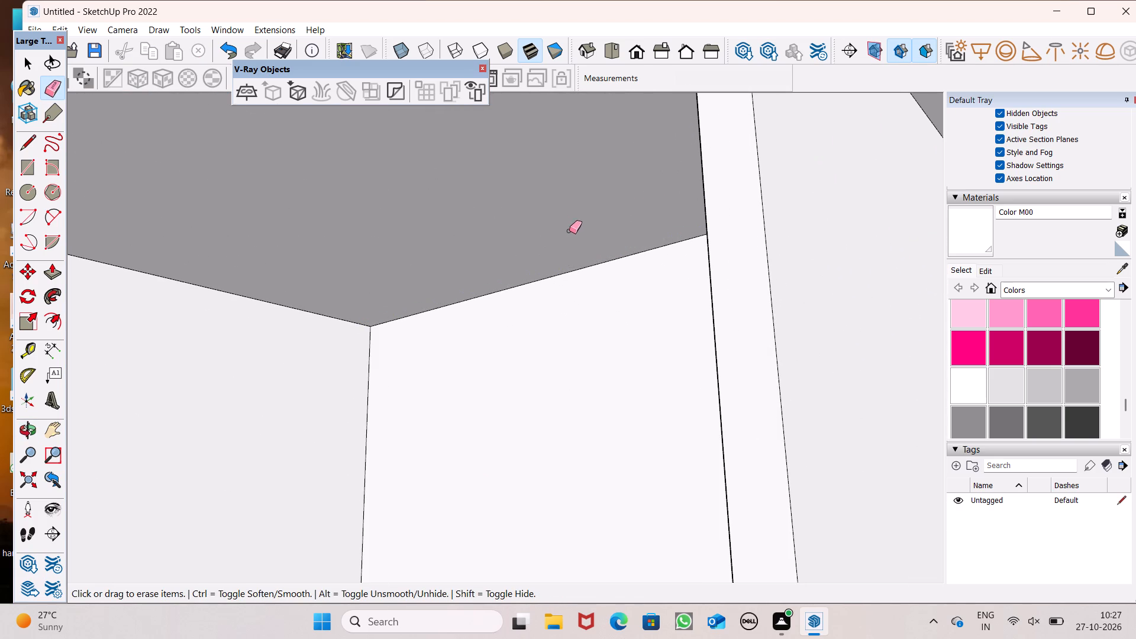
middle_drag(601, 267, 398, 359)
scroll(376, 354, up, 1)
scroll(375, 308, down, 6)
middle_drag(454, 286, 563, 195)
scroll(535, 208, up, 4)
drag(530, 186, 544, 186)
scroll(638, 202, down, 4)
middle_drag(665, 250, 675, 328)
scroll(676, 328, up, 1)
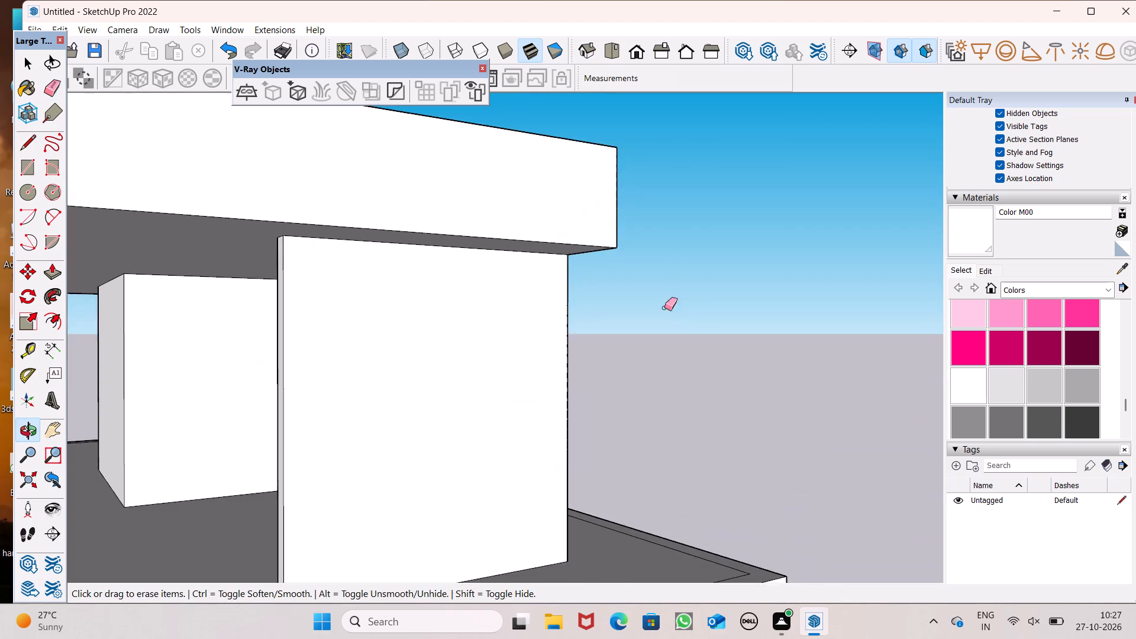
Examine the roof block's underside, overhang and pillar coverage from below, from the end wall side and from above.
scroll(680, 253, down, 4)
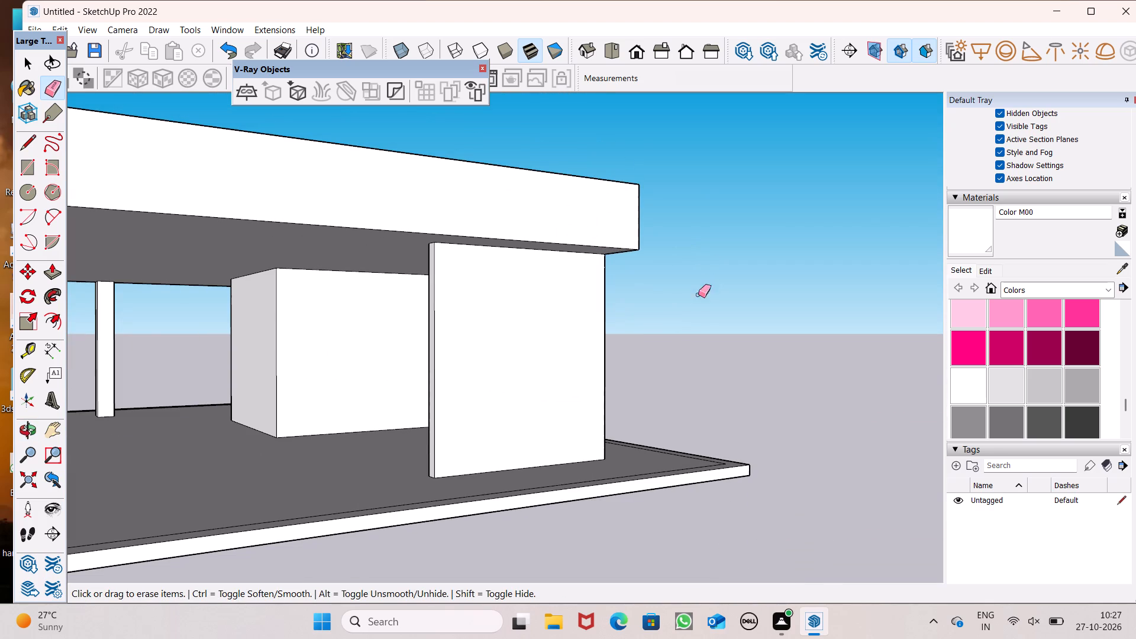
scroll(702, 317, down, 4)
middle_drag(722, 324, 754, 218)
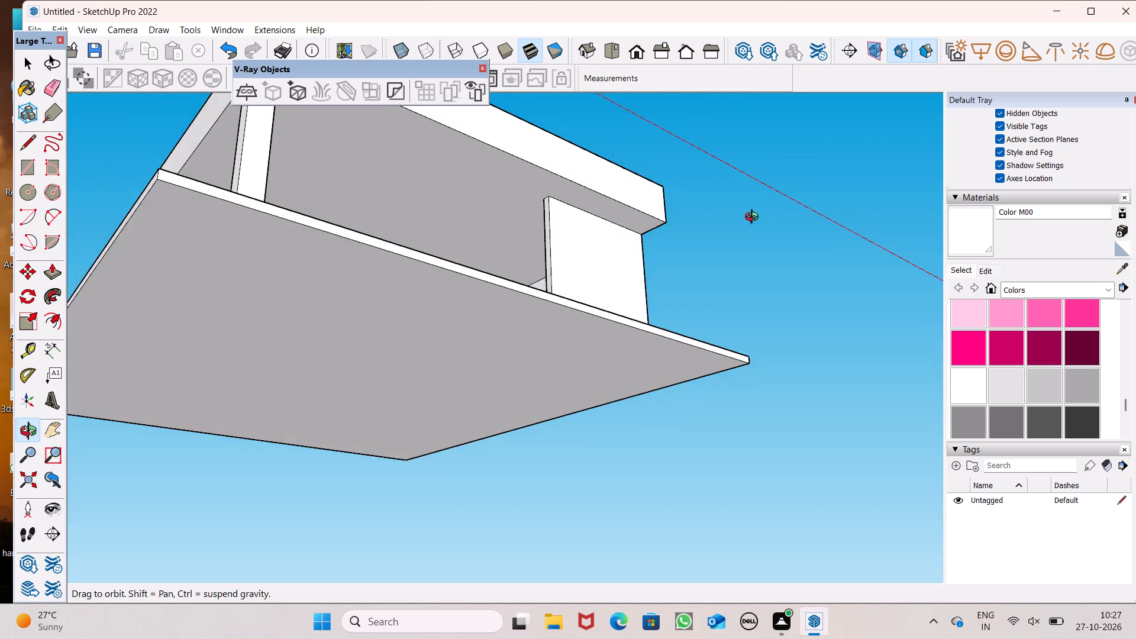
middle_drag(754, 218, 756, 222)
scroll(772, 279, down, 1)
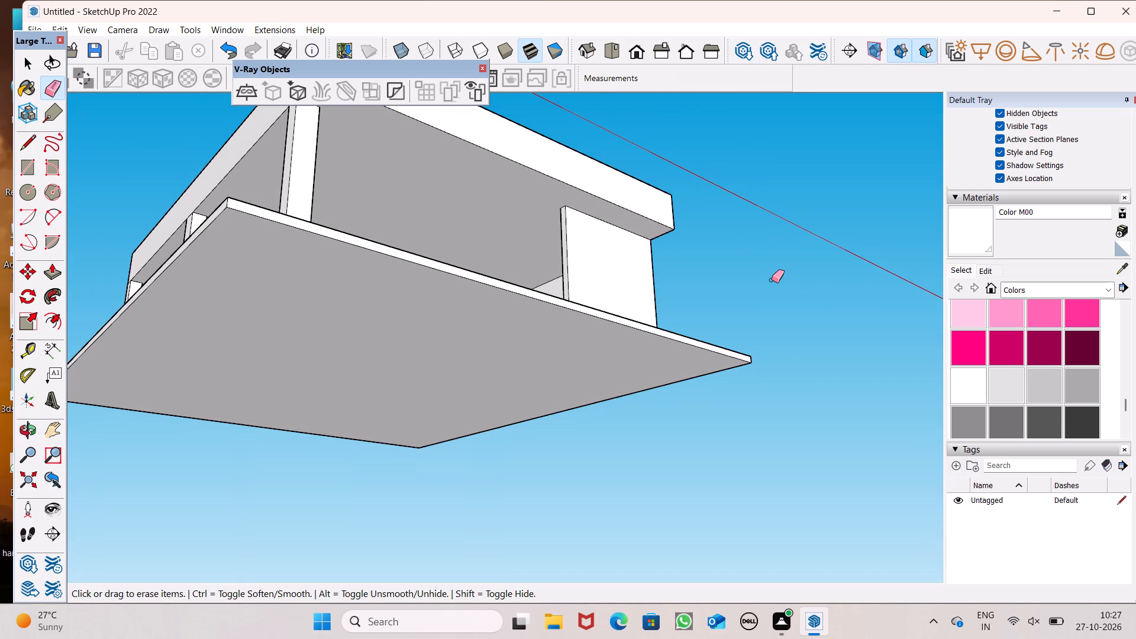
scroll(772, 280, down, 2)
middle_drag(772, 280, 759, 346)
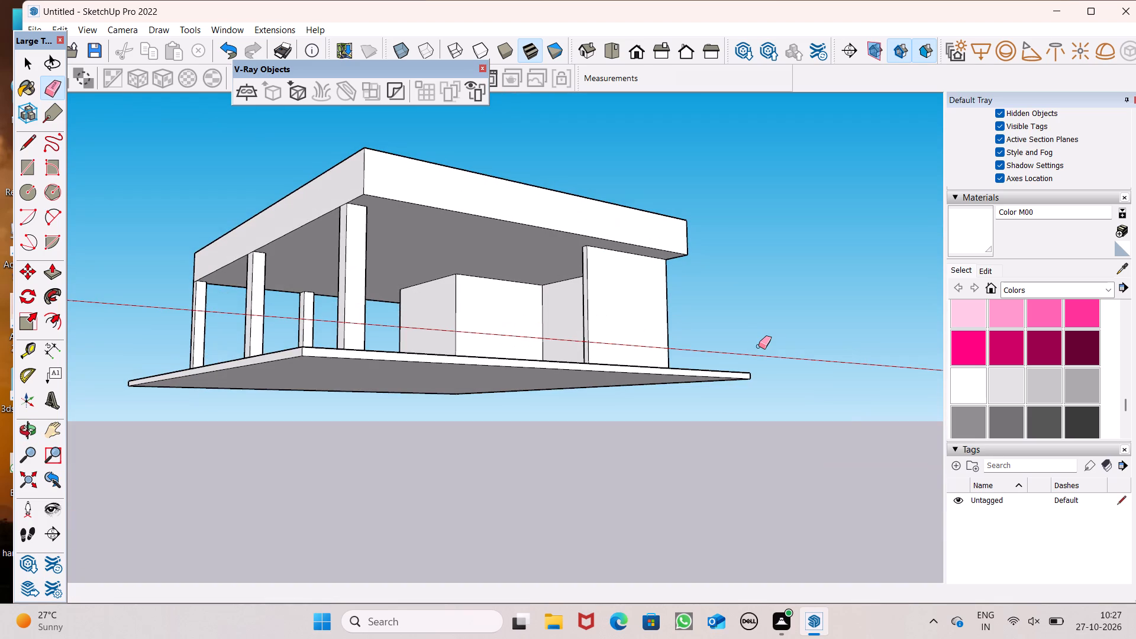
scroll(759, 346, down, 2)
middle_drag(759, 346, 695, 430)
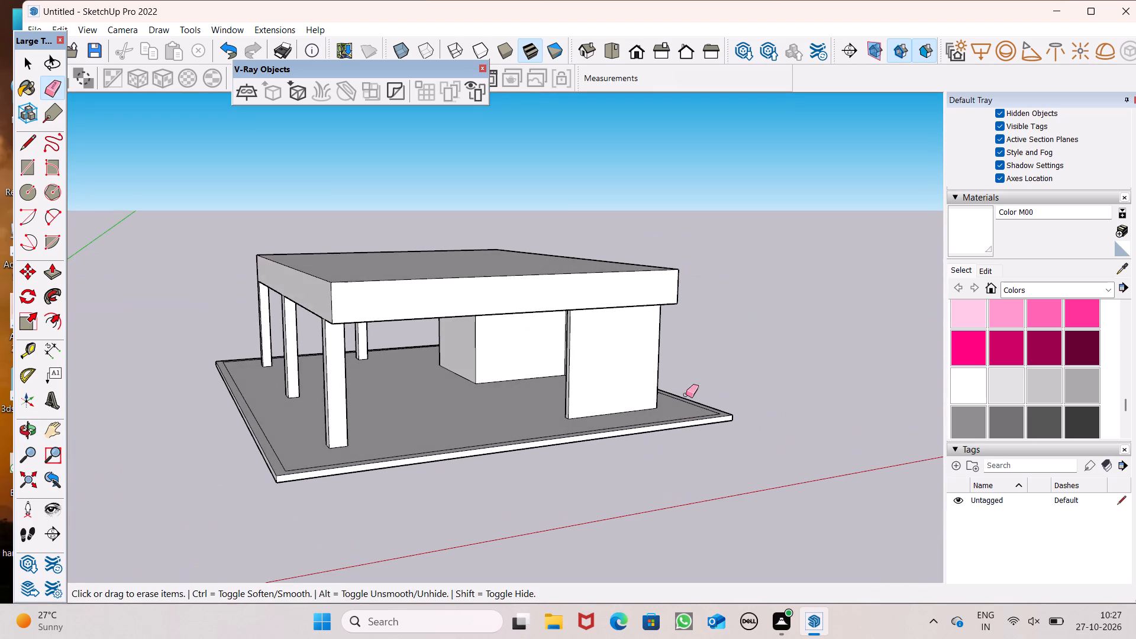
scroll(721, 348, down, 1)
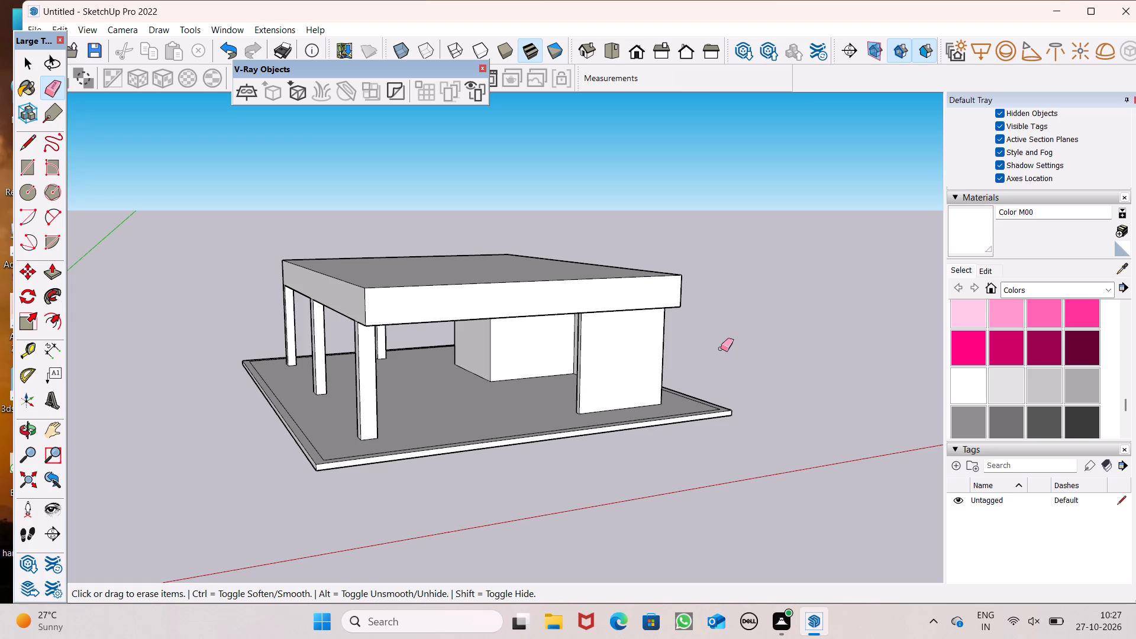
scroll(759, 292, down, 2)
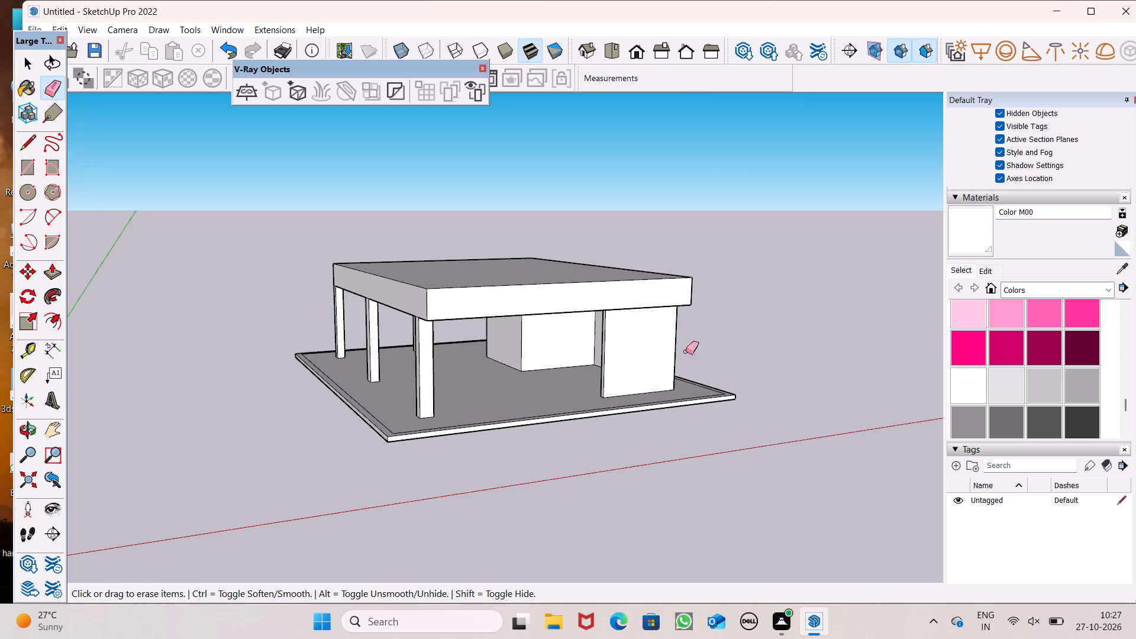
scroll(674, 355, up, 1)
middle_drag(674, 355, 668, 389)
middle_drag(589, 373, 609, 412)
scroll(609, 402, up, 1)
middle_click(609, 400)
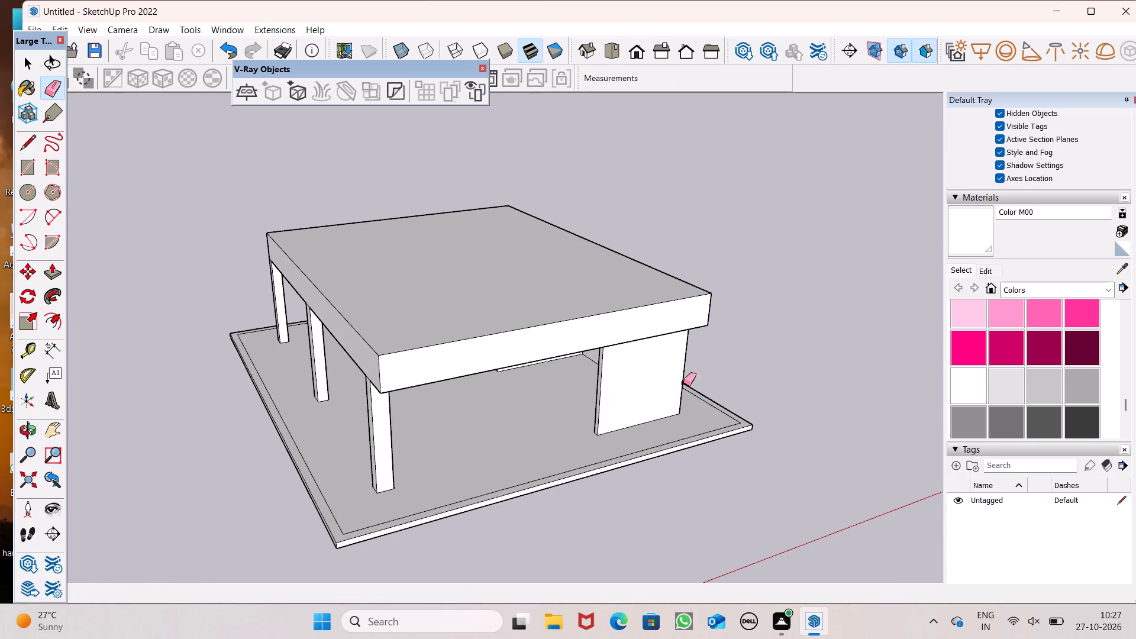
scroll(702, 359, down, 2)
middle_drag(722, 404, 582, 368)
middle_drag(582, 368, 590, 387)
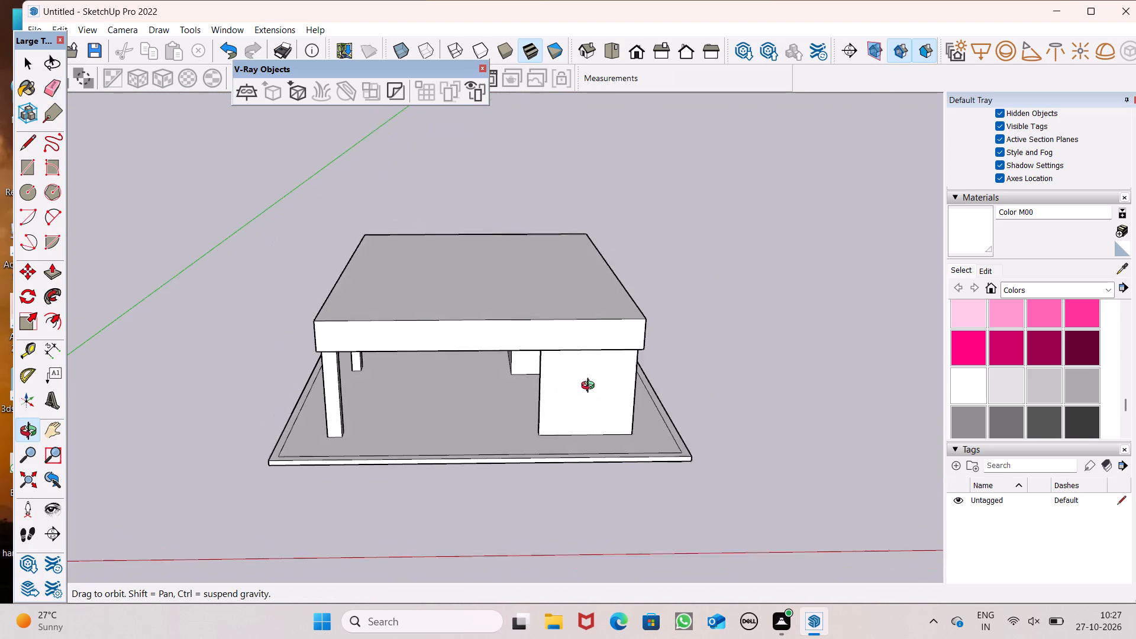
middle_drag(590, 387, 592, 387)
middle_drag(611, 380, 607, 431)
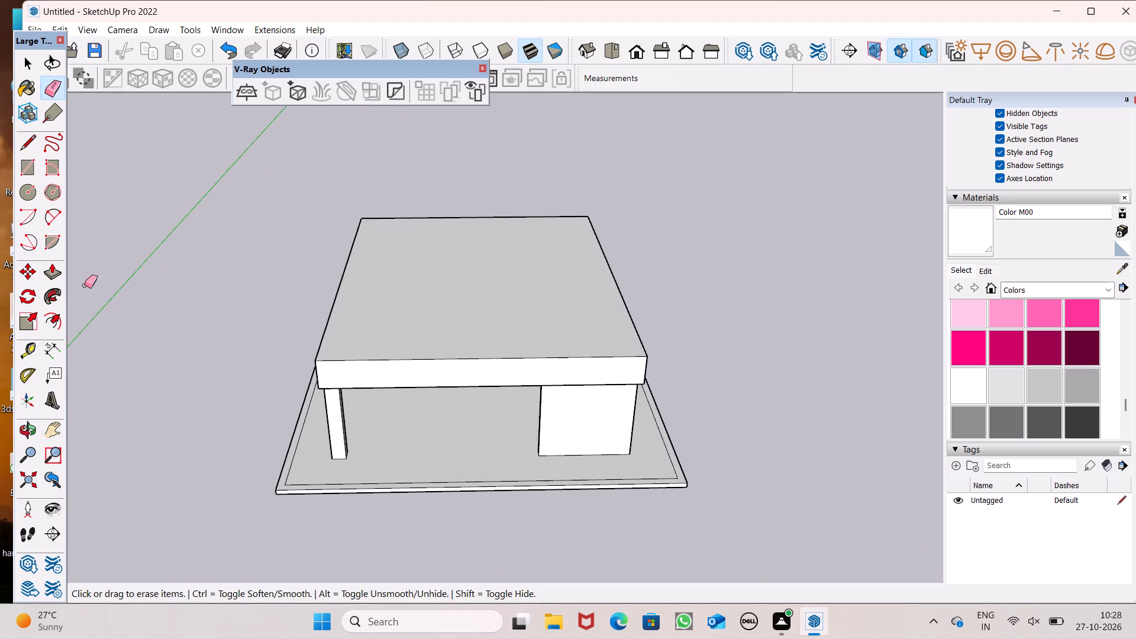
Push/pull the roof block's overhanging end face back inward to sit flush with the end wall and corner pillar.
click(51, 264)
middle_drag(460, 312, 329, 315)
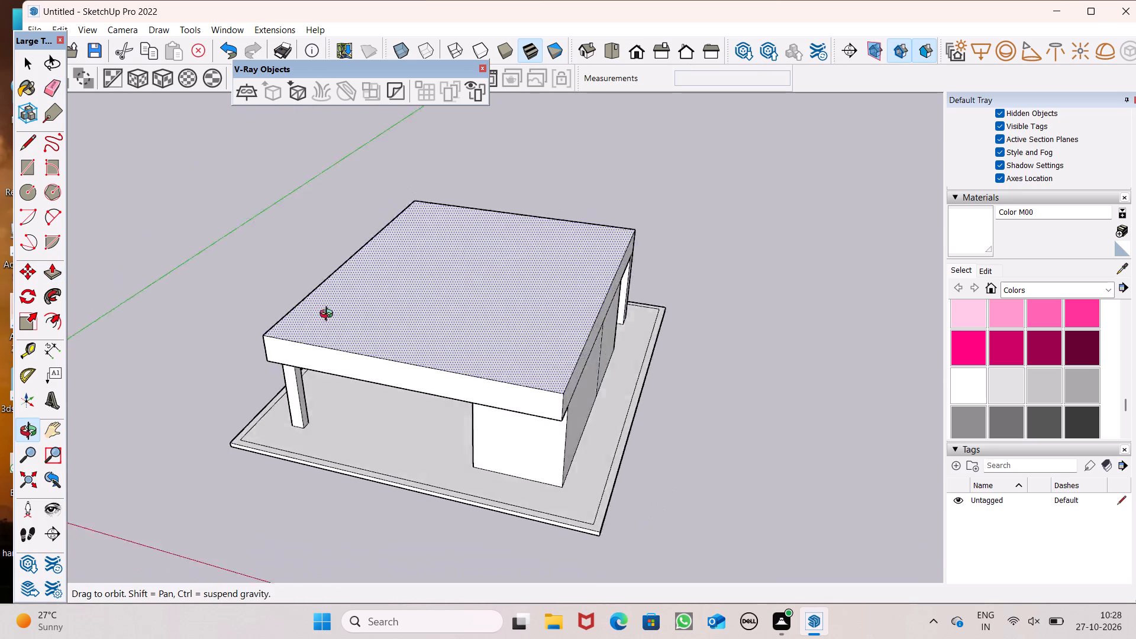
middle_drag(329, 315, 202, 247)
scroll(289, 286, up, 1)
scroll(444, 363, up, 5)
drag(415, 337, 454, 381)
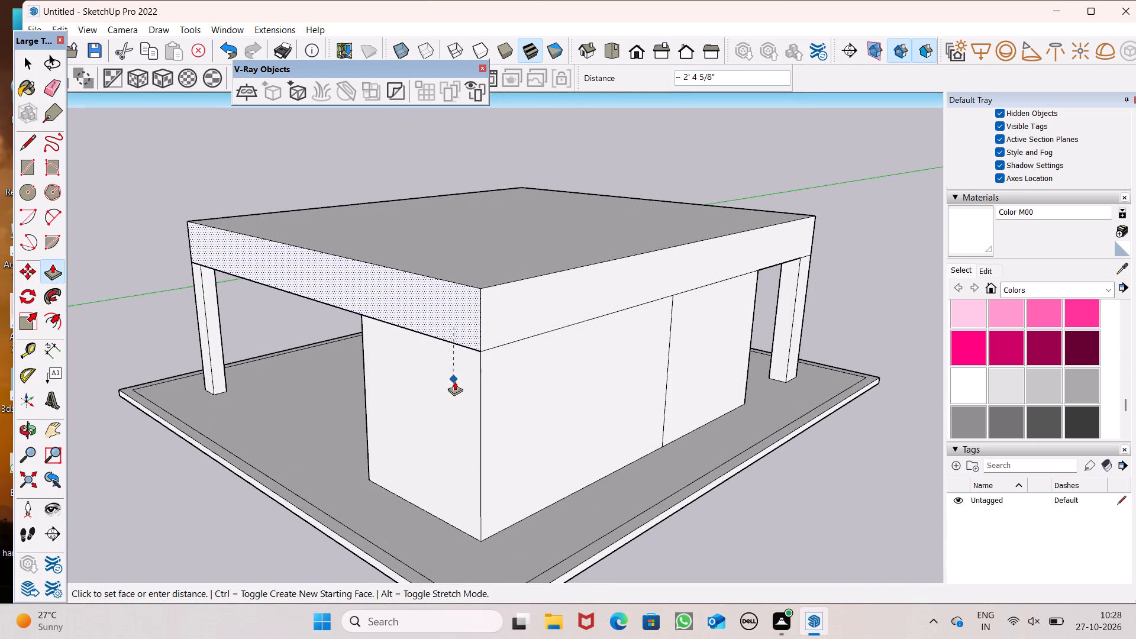
drag(454, 381, 469, 397)
Push/pull the end wall's narrow edge face about 6' 5 7/16" toward the corner pillar to lengthen the wall.
scroll(613, 307, down, 6)
middle_drag(595, 332, 886, 338)
scroll(457, 336, up, 1)
middle_drag(461, 338, 655, 375)
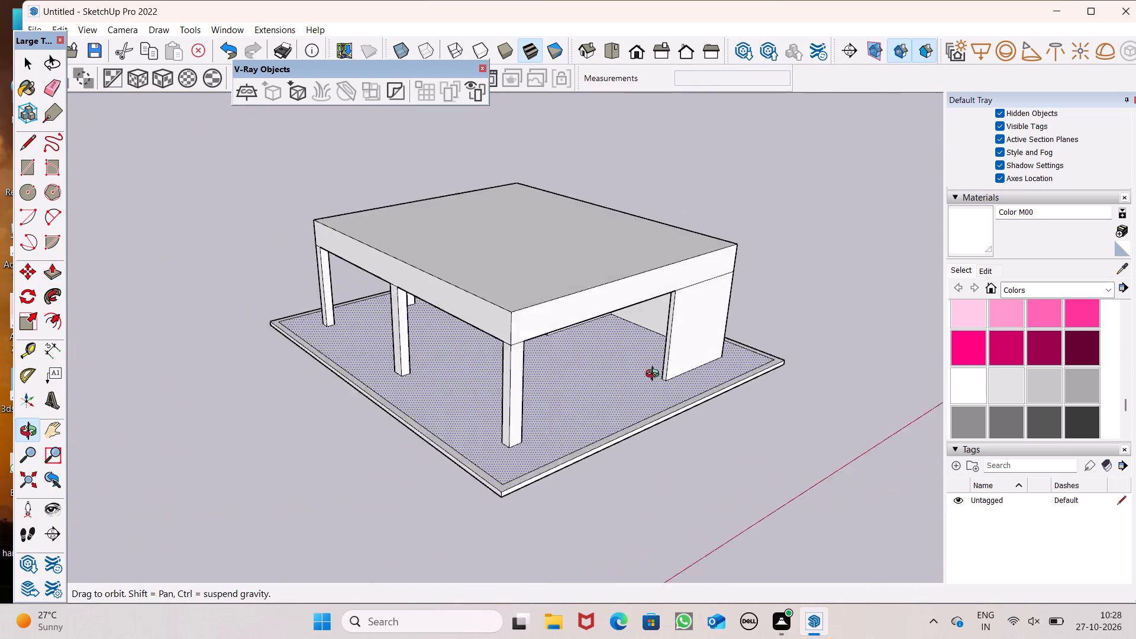
middle_drag(655, 375, 682, 355)
scroll(679, 327, up, 7)
drag(668, 340, 653, 356)
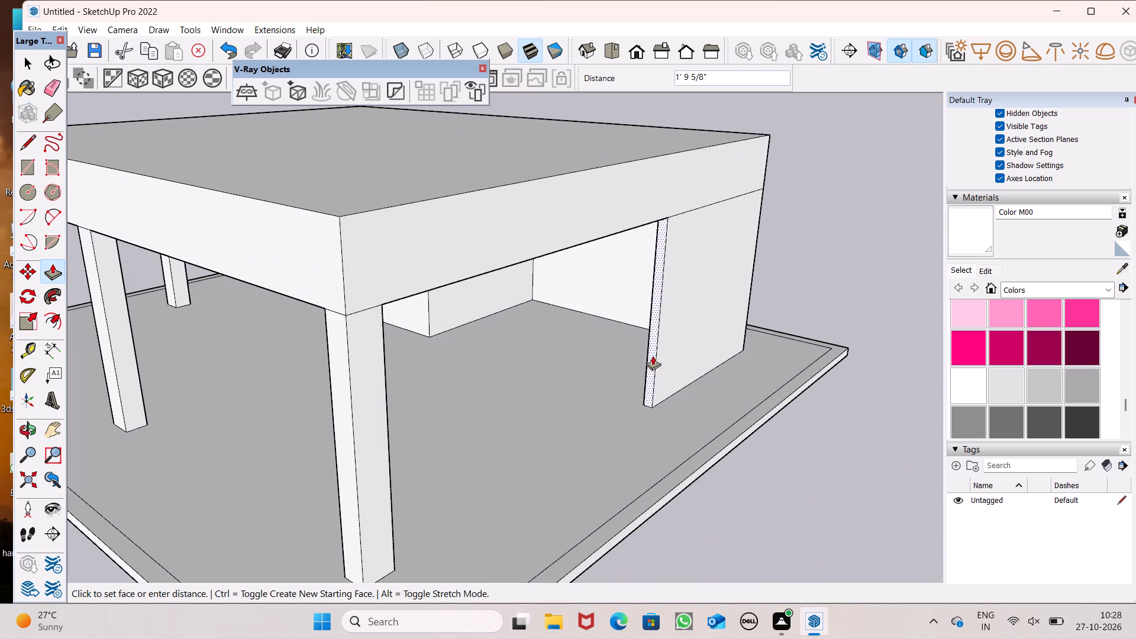
drag(653, 356, 607, 390)
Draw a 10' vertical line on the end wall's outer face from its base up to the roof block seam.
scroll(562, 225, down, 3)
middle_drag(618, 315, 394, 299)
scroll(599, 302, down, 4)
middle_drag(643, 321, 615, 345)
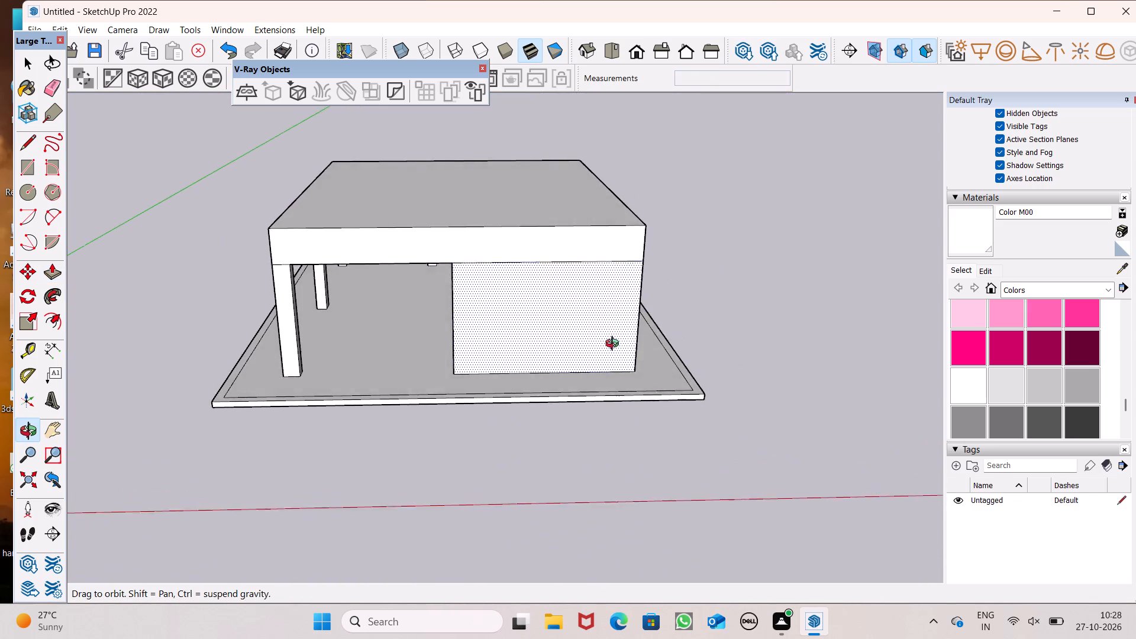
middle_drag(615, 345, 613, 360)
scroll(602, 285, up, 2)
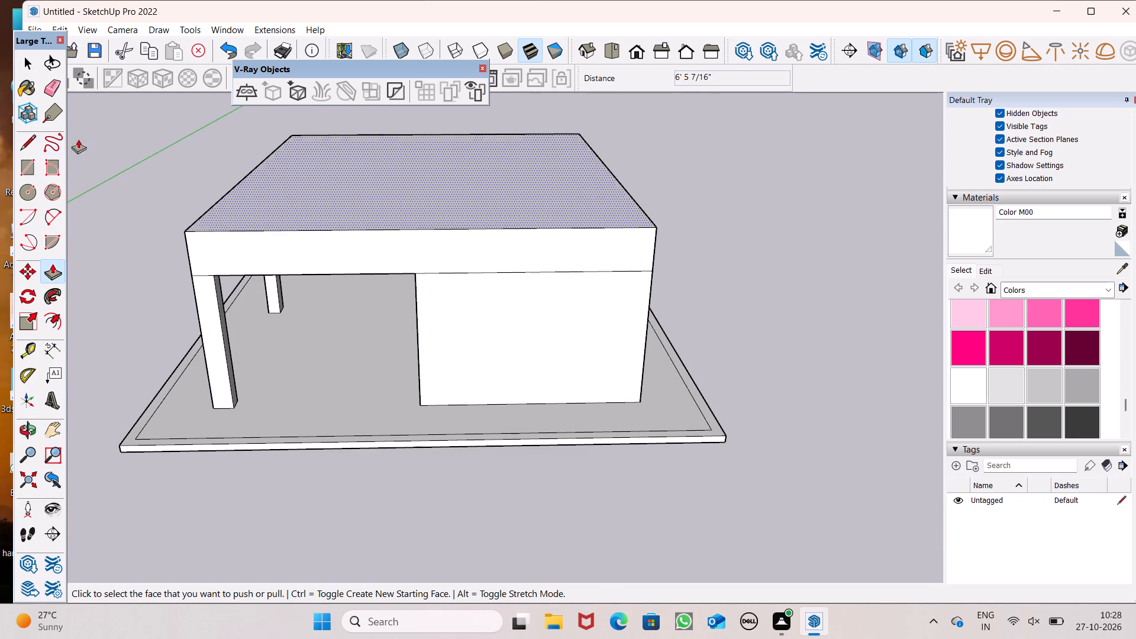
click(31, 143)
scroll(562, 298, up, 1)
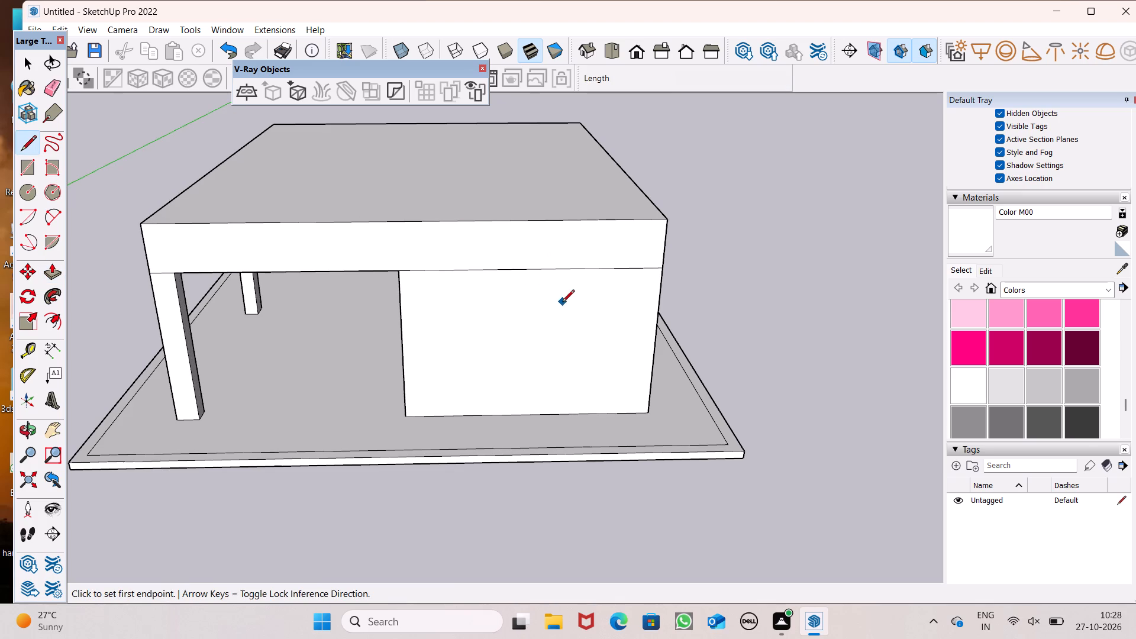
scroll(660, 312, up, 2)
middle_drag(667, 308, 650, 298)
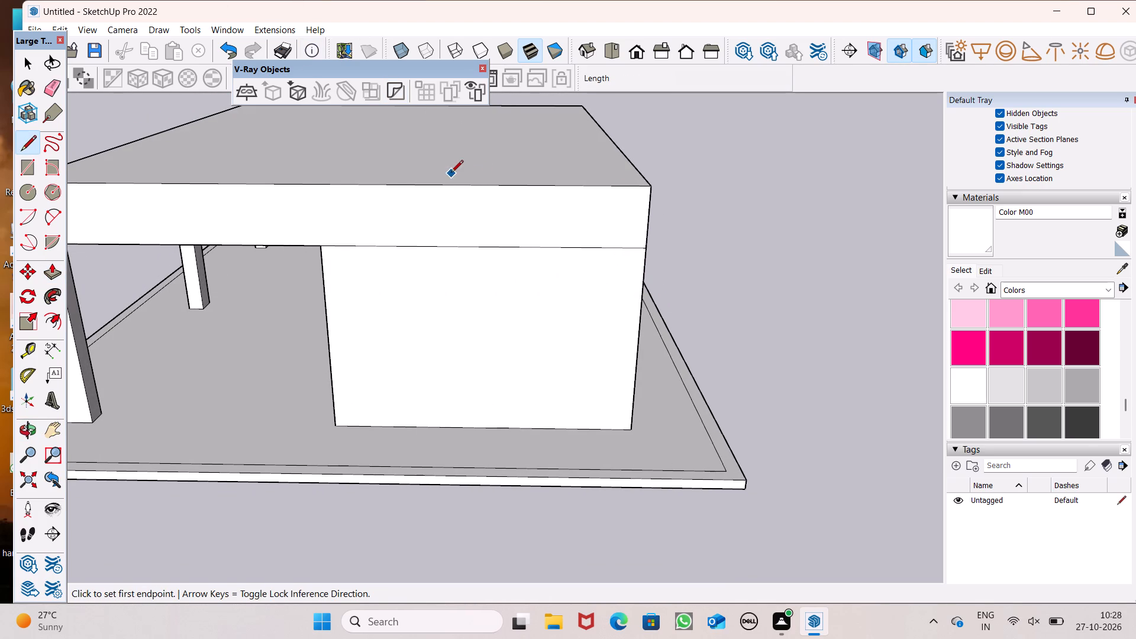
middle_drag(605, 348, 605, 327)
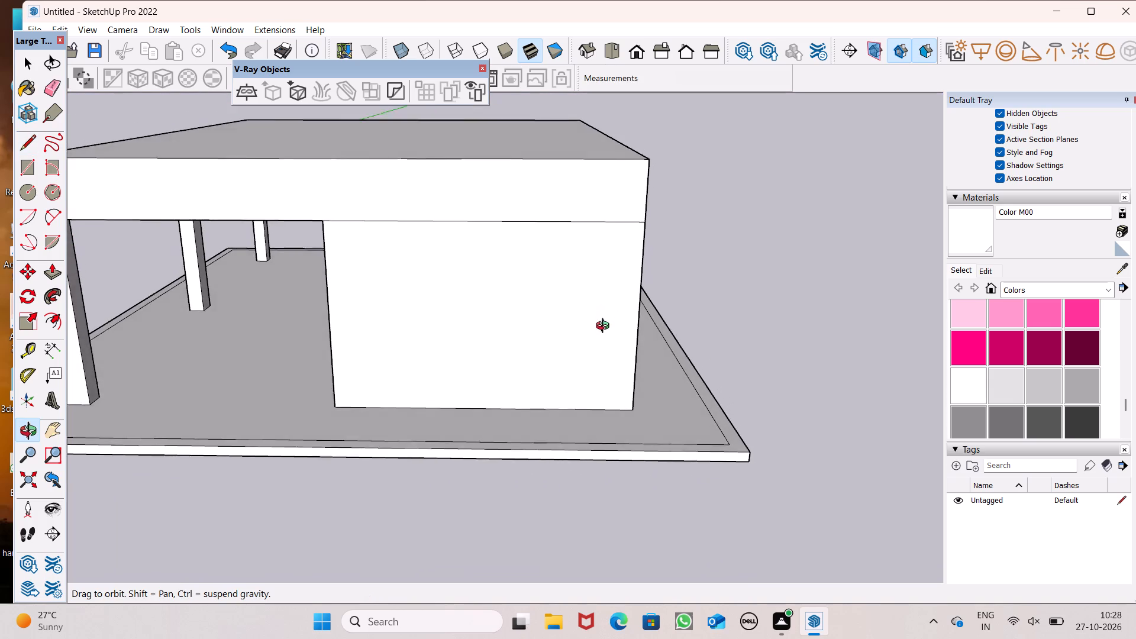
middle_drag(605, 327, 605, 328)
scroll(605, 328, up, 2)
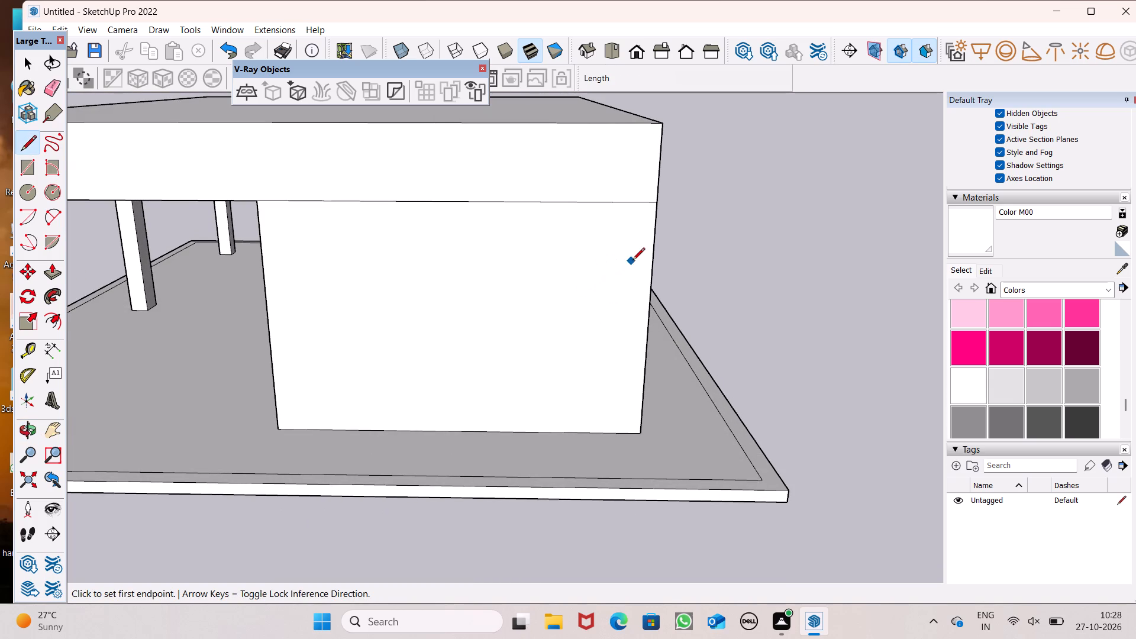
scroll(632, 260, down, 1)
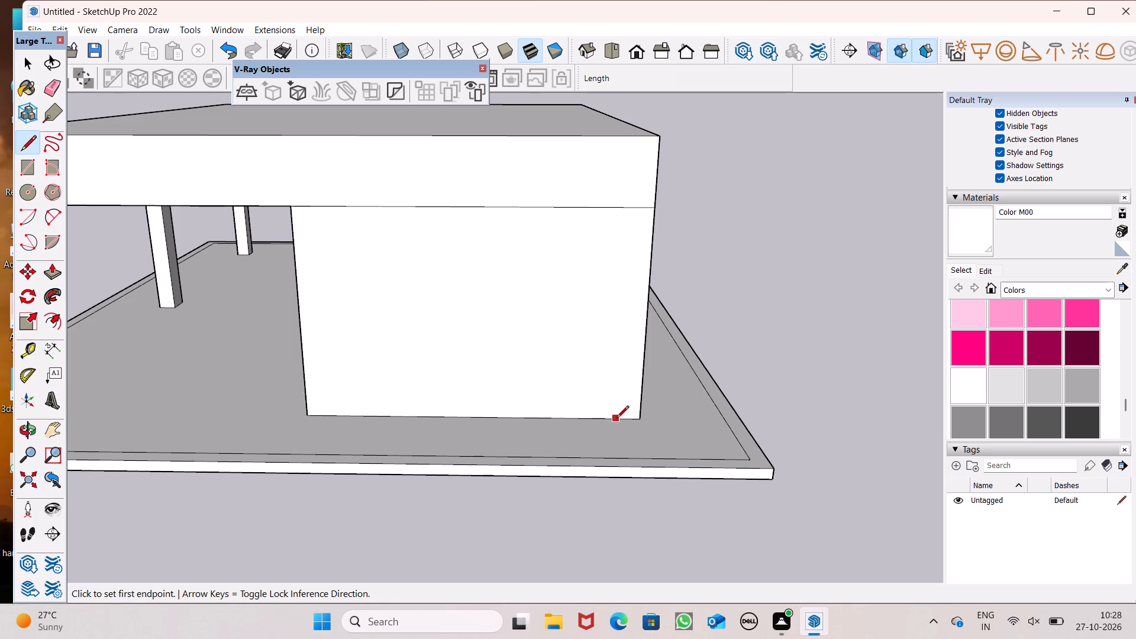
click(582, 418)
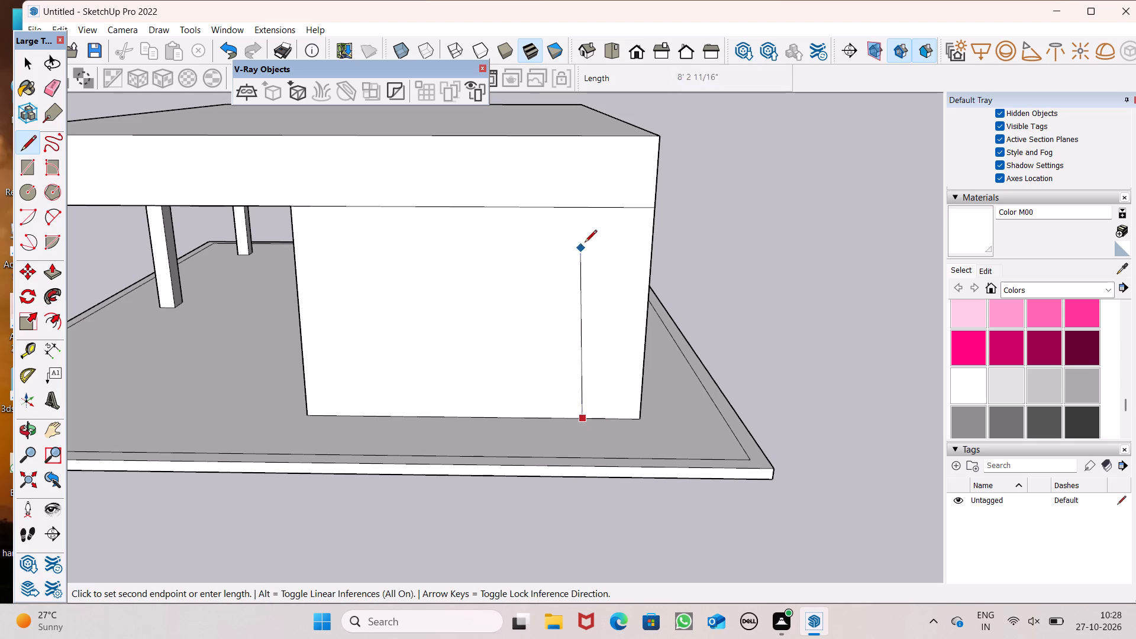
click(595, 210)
Erase the horizontal seam between the roof block and the end wall, along with the vertical line on the wall.
click(51, 80)
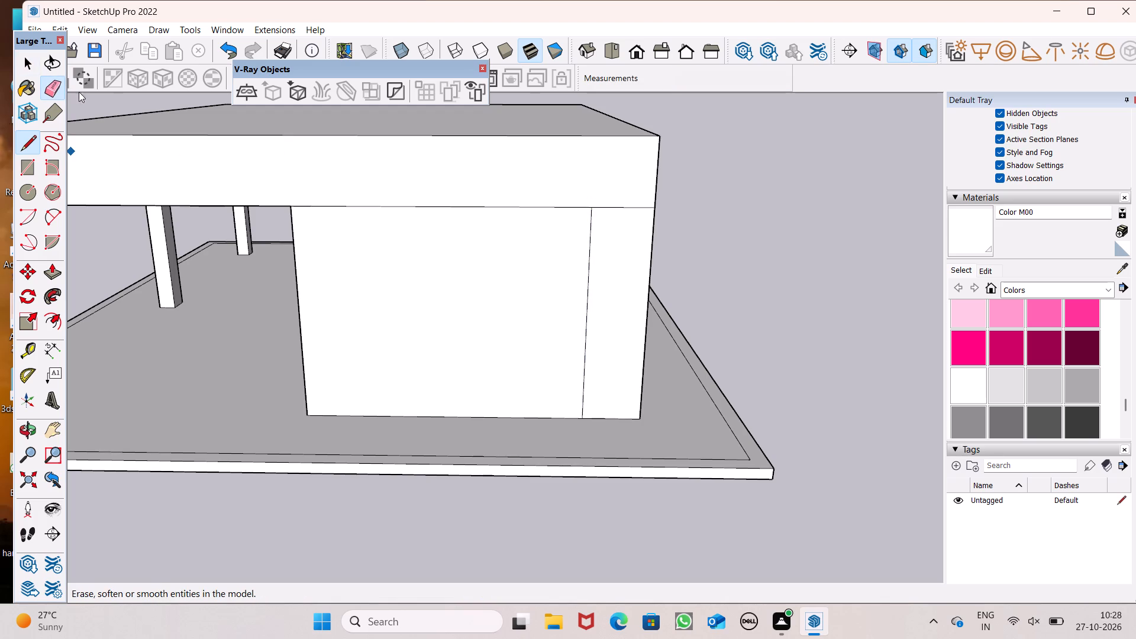
drag(510, 199, 512, 204)
drag(512, 204, 515, 206)
drag(619, 206, 619, 213)
drag(610, 214, 580, 247)
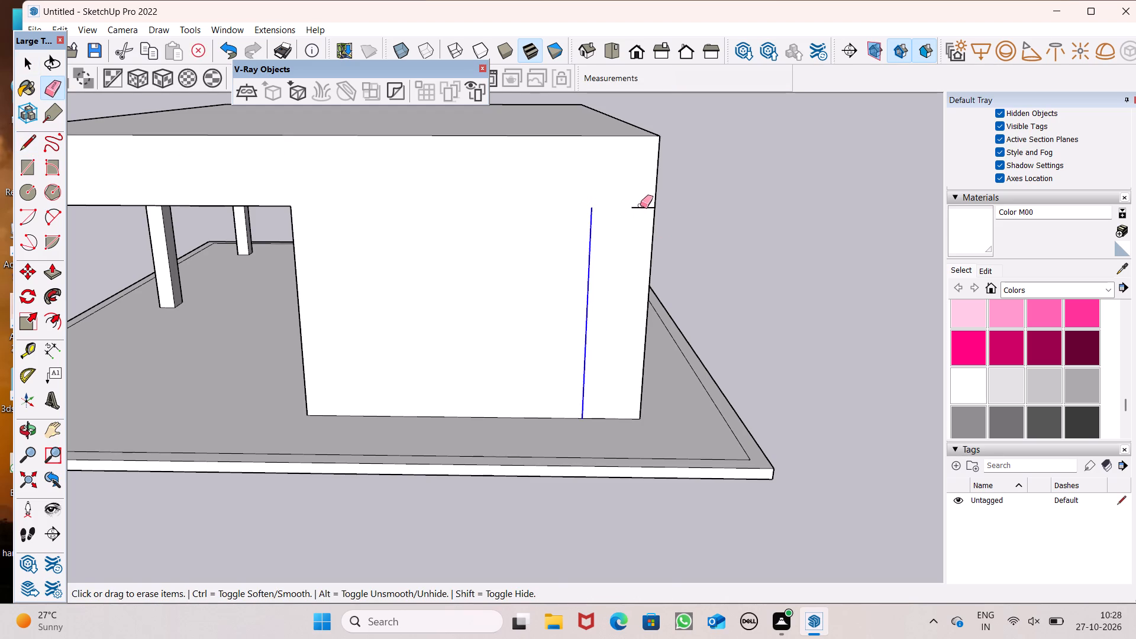
drag(640, 205, 640, 217)
scroll(758, 372, down, 5)
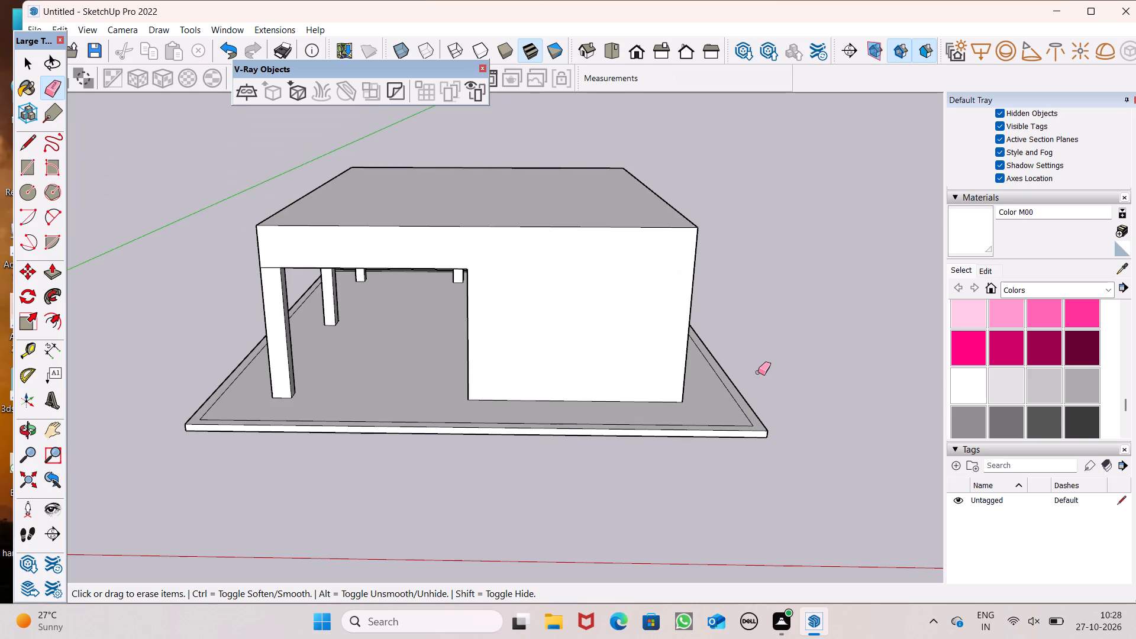
Place a guide line 9" inward from the roof top's long side edge on the solid end wall's side.
scroll(758, 372, down, 7)
middle_drag(767, 369, 763, 499)
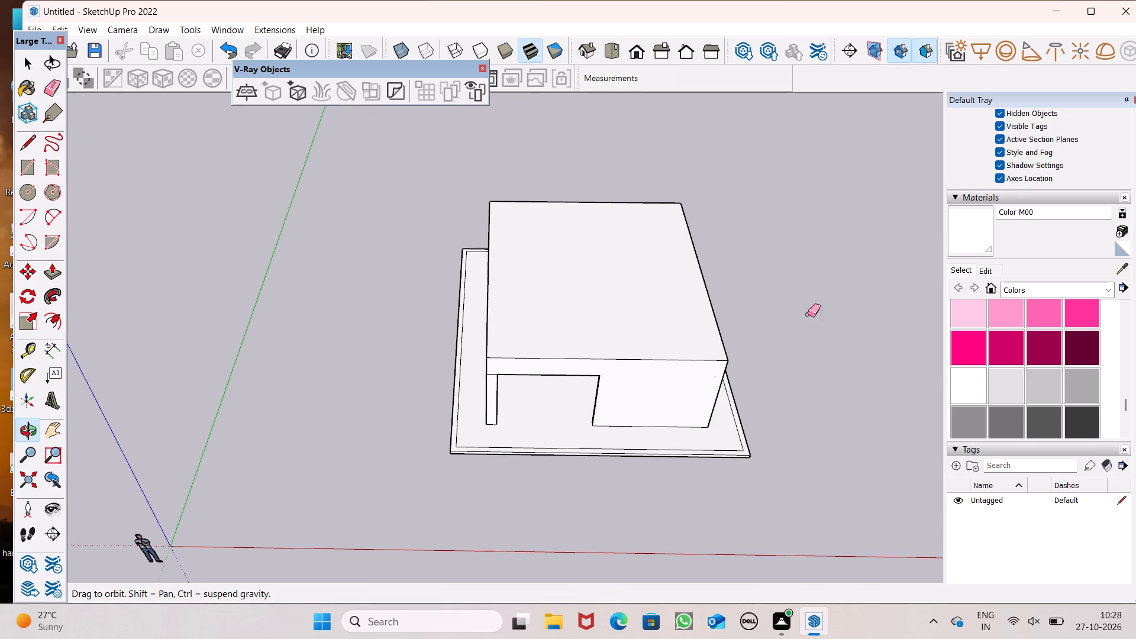
scroll(777, 267, up, 2)
click(29, 348)
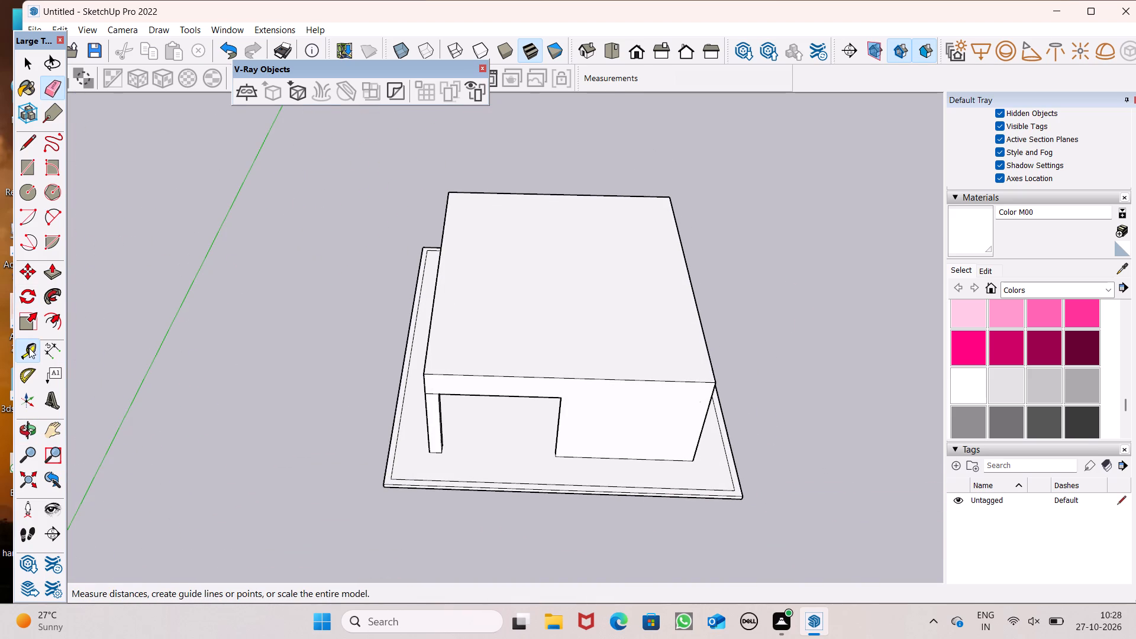
scroll(638, 302, up, 1)
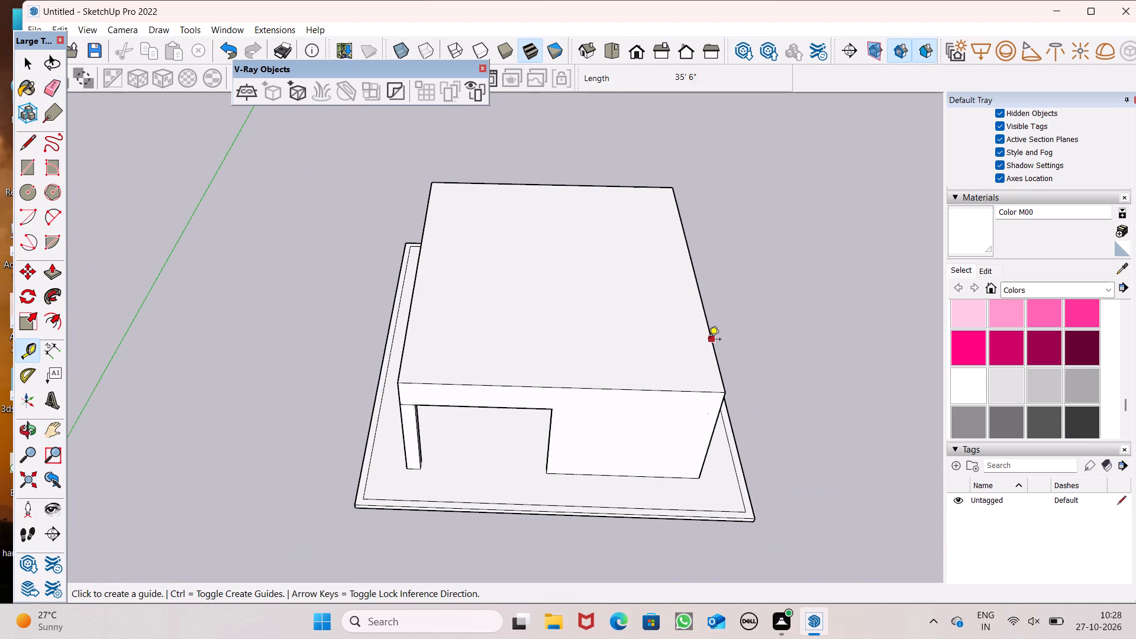
click(711, 340)
text(9")
key(Return)
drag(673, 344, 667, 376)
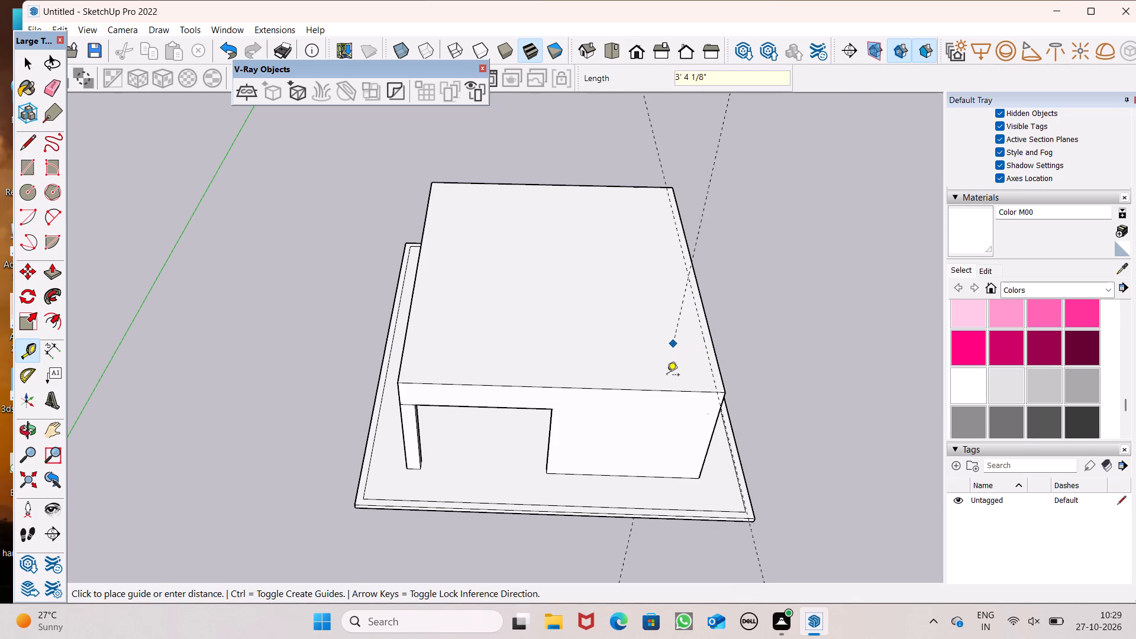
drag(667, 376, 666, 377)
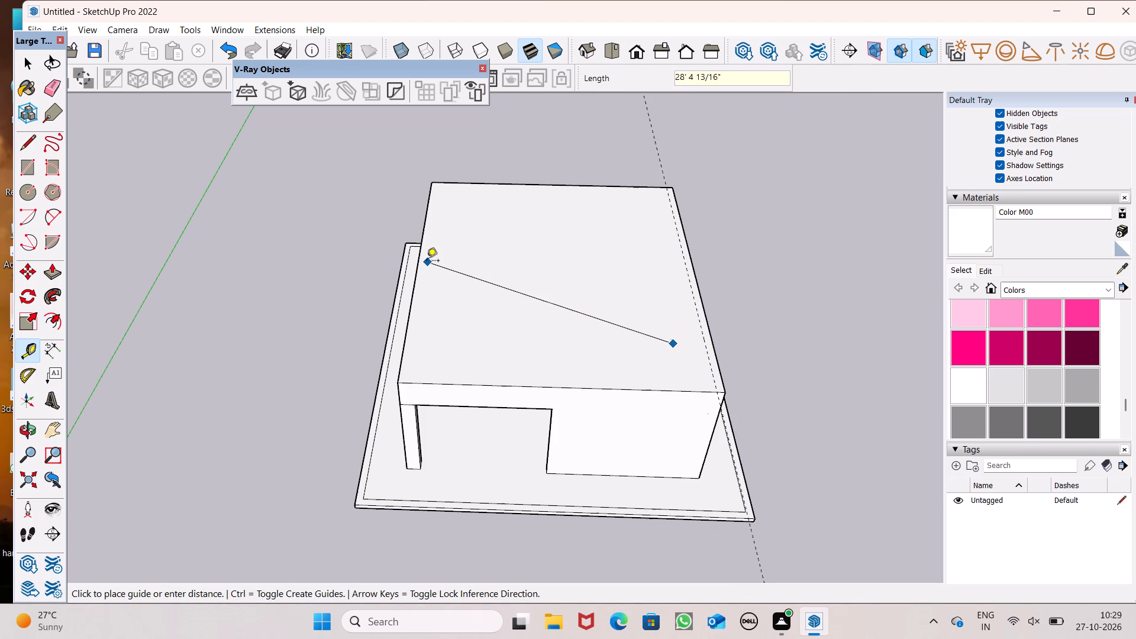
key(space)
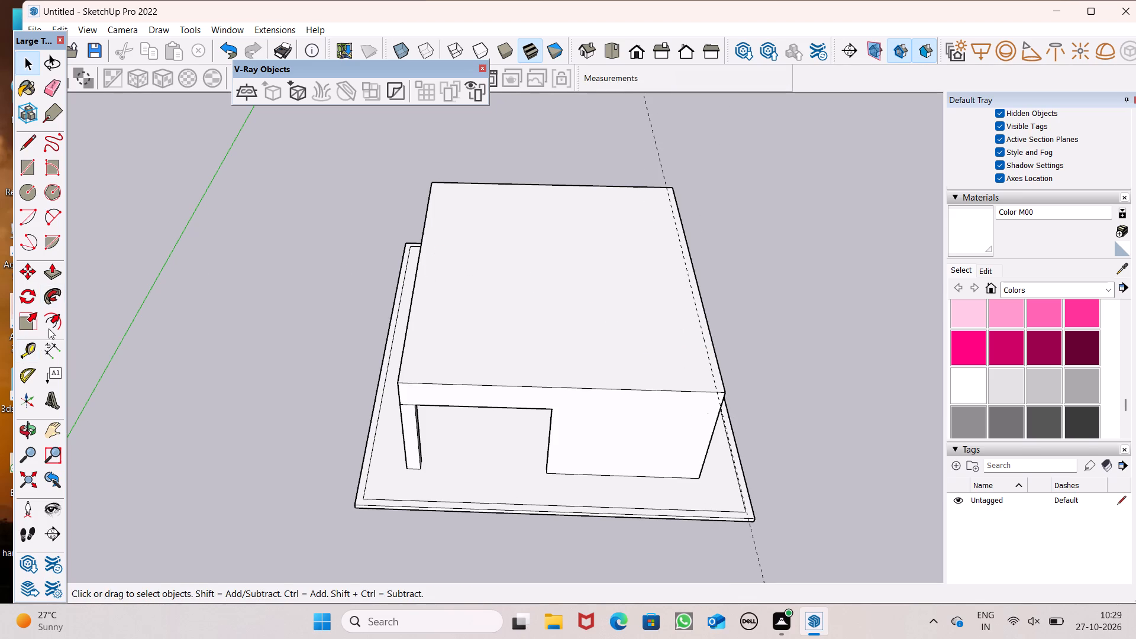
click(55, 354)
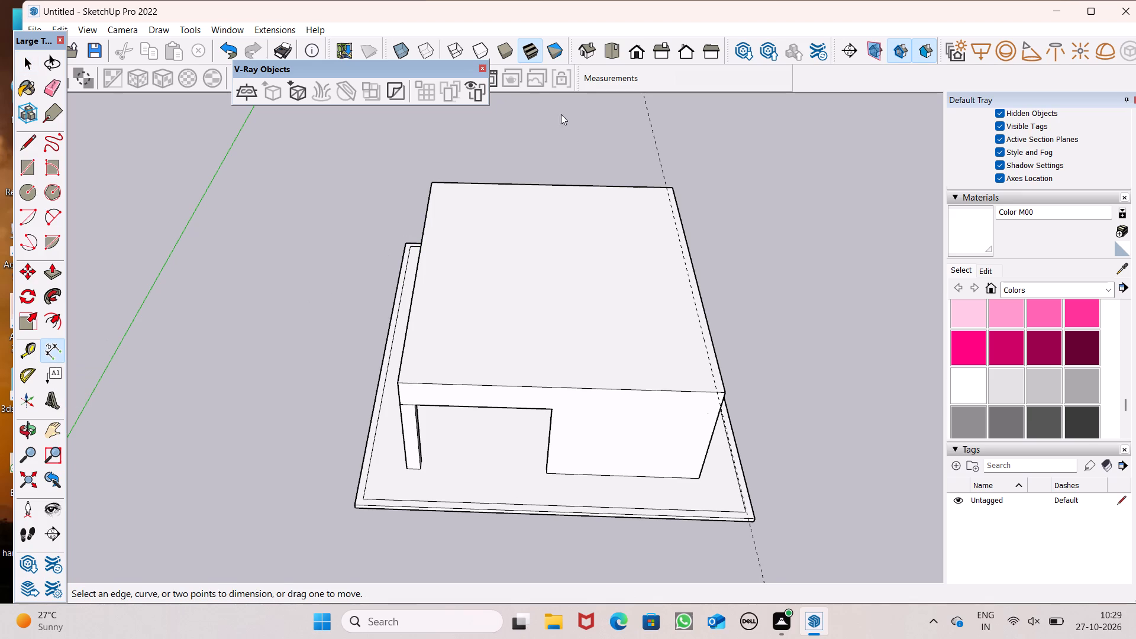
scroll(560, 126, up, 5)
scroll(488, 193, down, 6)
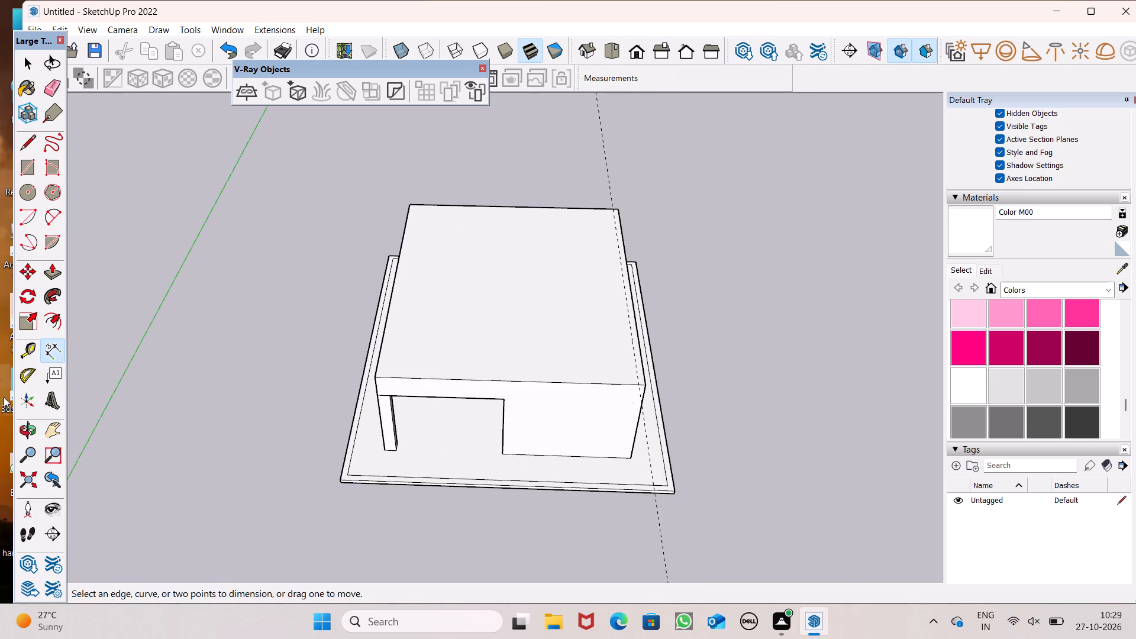
Place a guide line 9" inward from the roof top's opposite long edge, on the corner pillar's side.
click(25, 350)
scroll(345, 369, up, 4)
drag(382, 367, 392, 369)
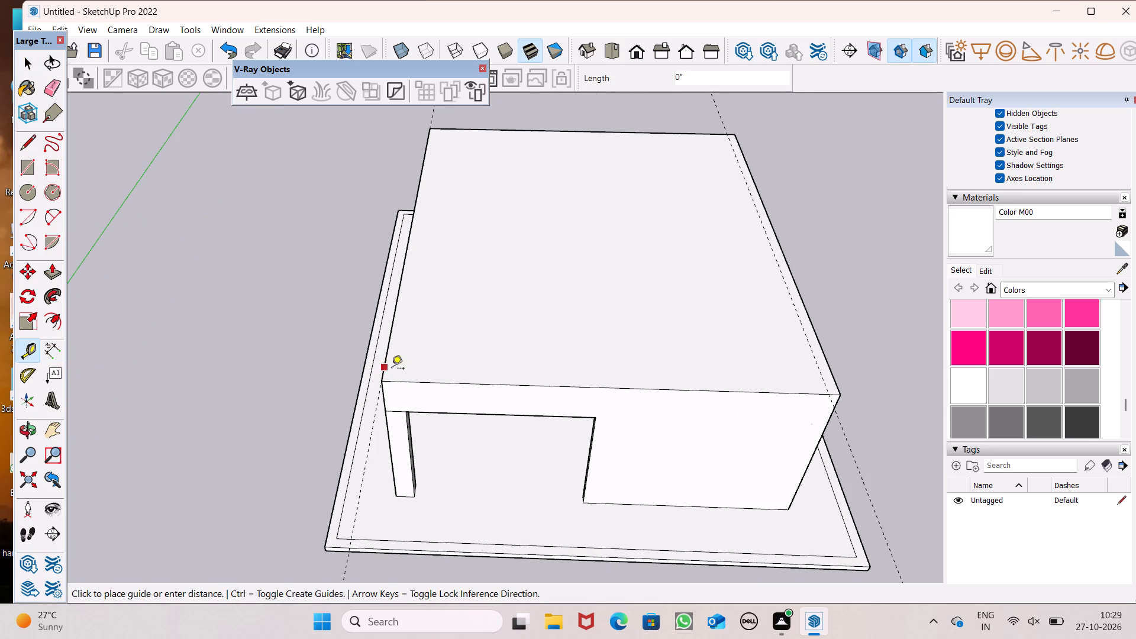
drag(392, 369, 408, 370)
key(9)
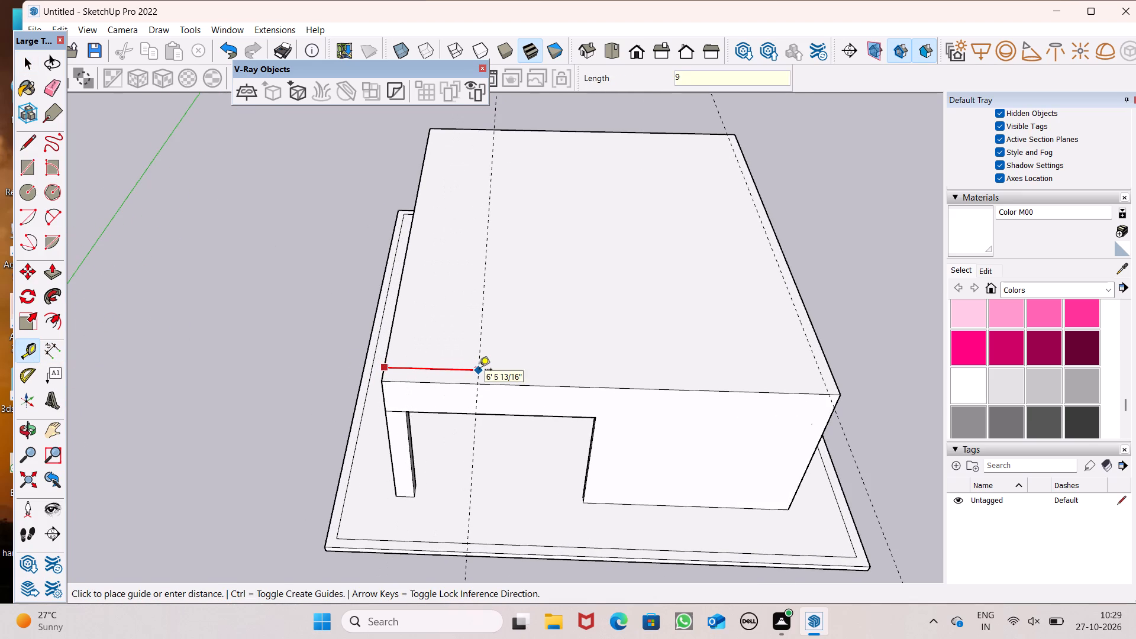
key(shift+quotedbl)
key(Return)
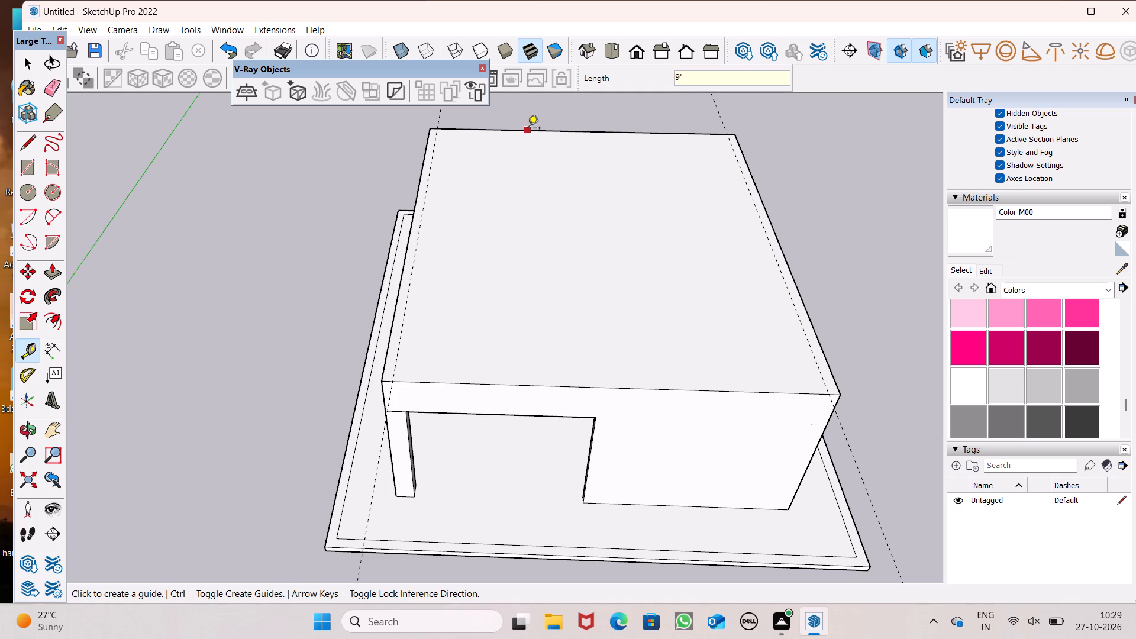
Place a guide line 9" inward from the roof top's rear edge.
click(528, 129)
text(9")
key(Return)
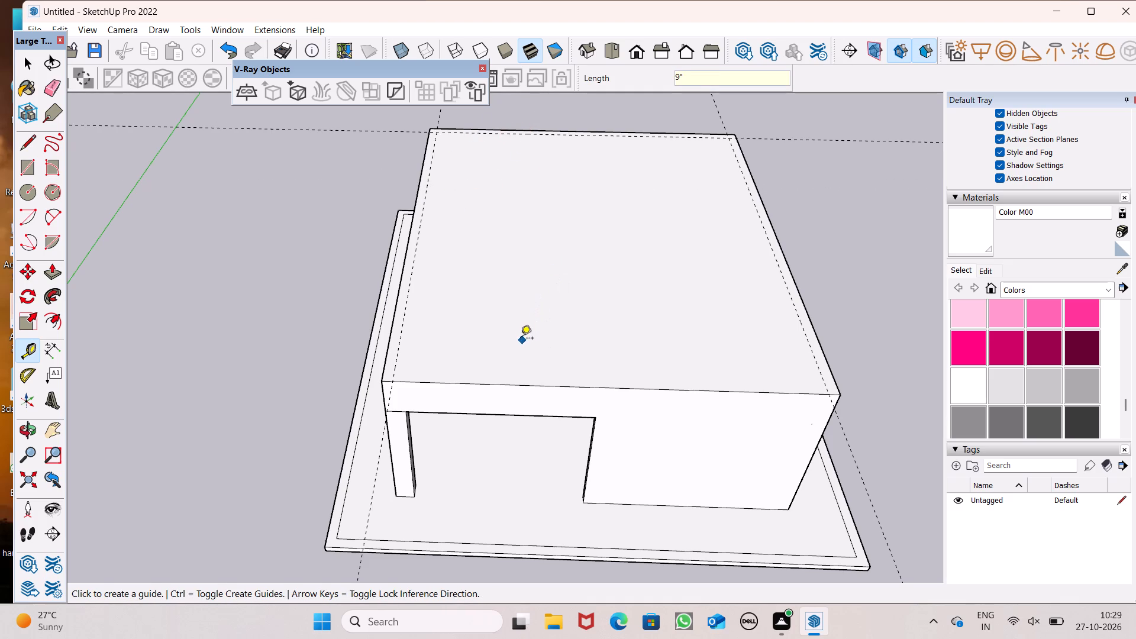
Draw a 34' 9" line along the pillar-side guide, from the roof's front edge to the rear guide intersection.
middle_drag(745, 370, 743, 391)
scroll(812, 372, up, 1)
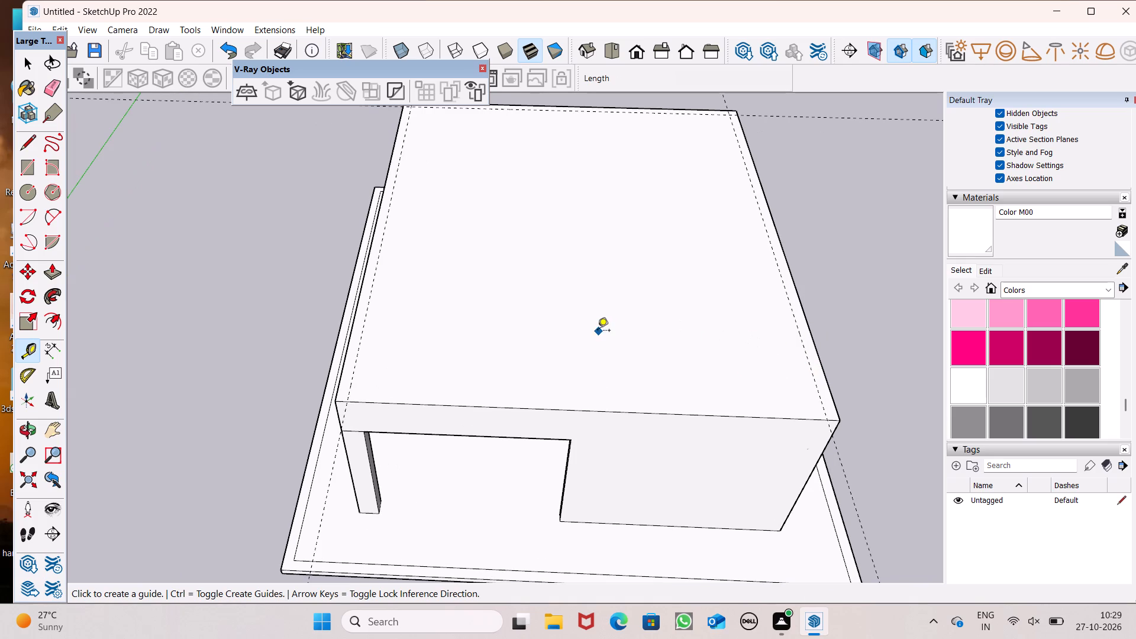
click(26, 143)
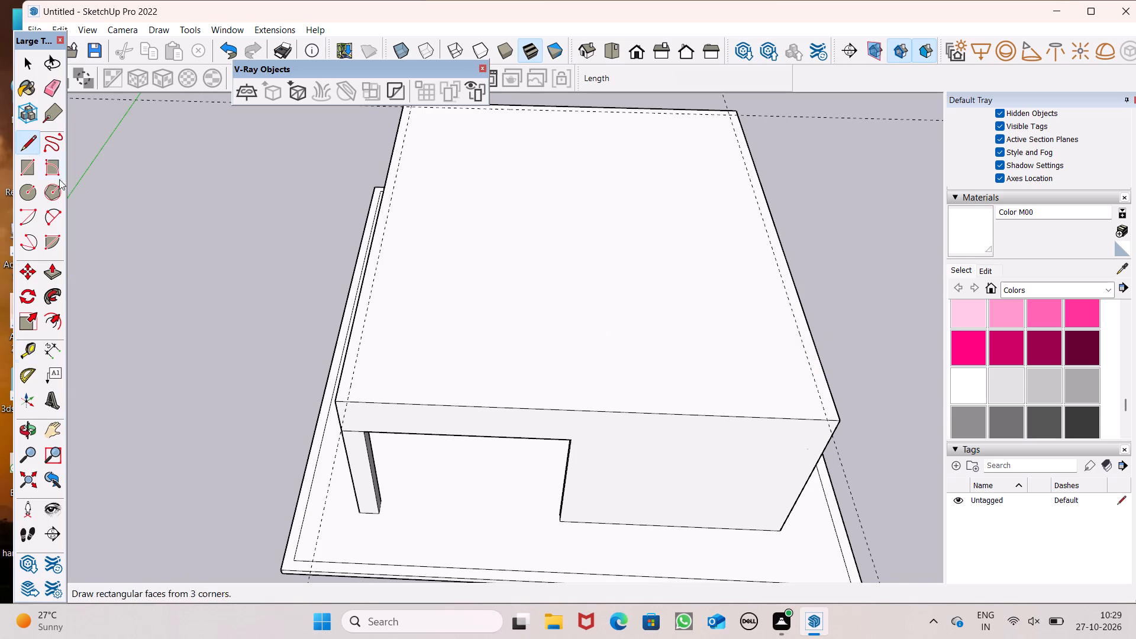
click(345, 402)
scroll(407, 297, down, 3)
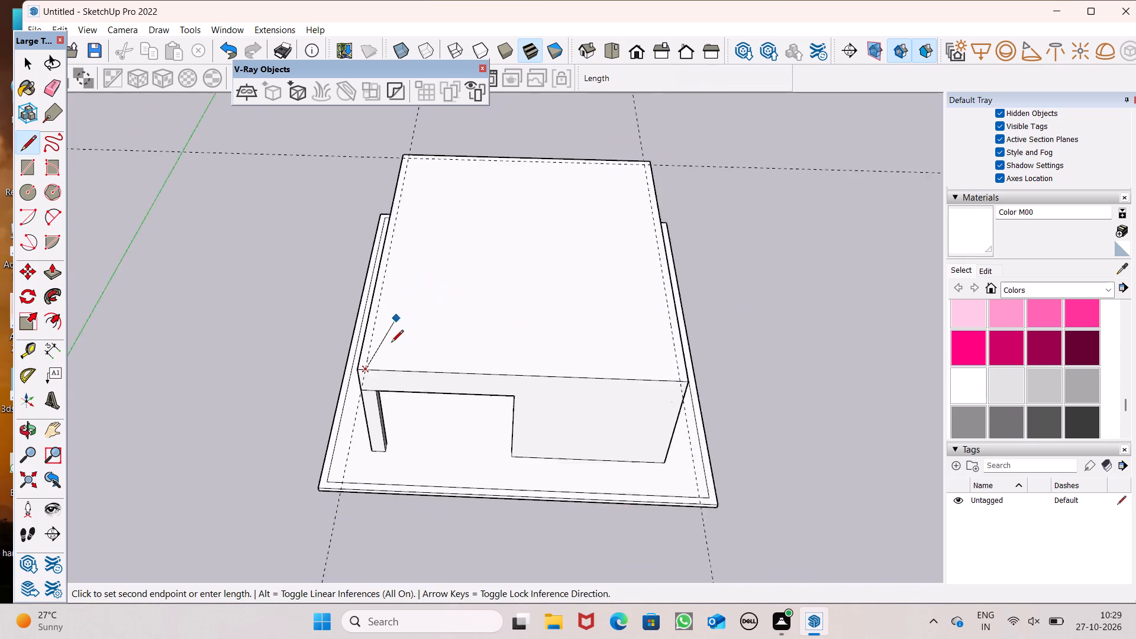
scroll(391, 343, down, 5)
scroll(403, 180, up, 16)
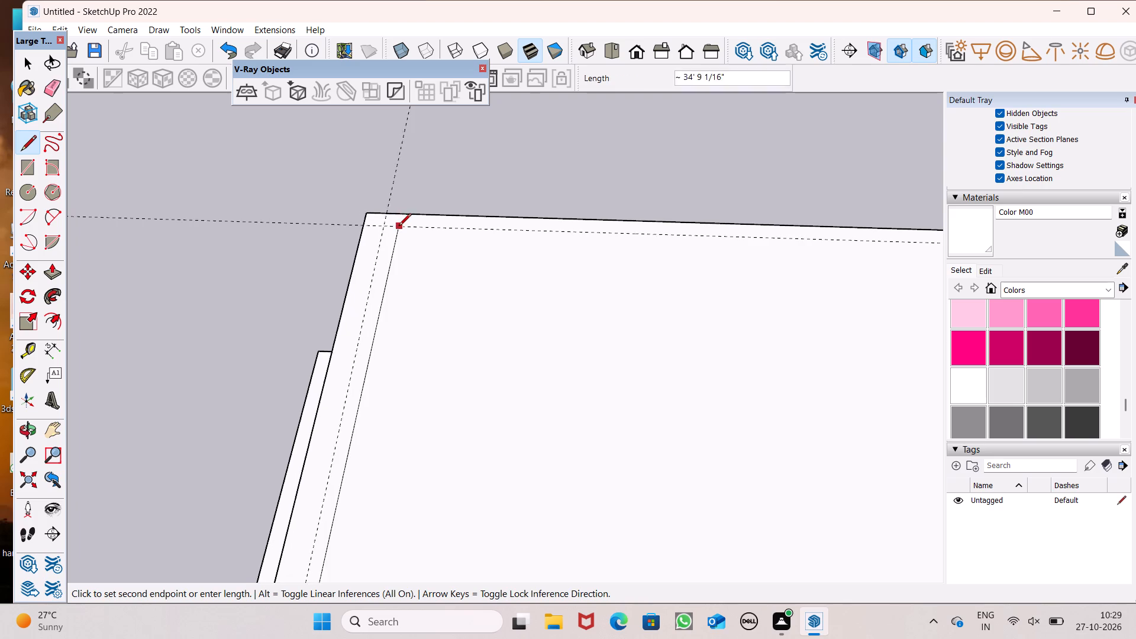
scroll(399, 227, up, 2)
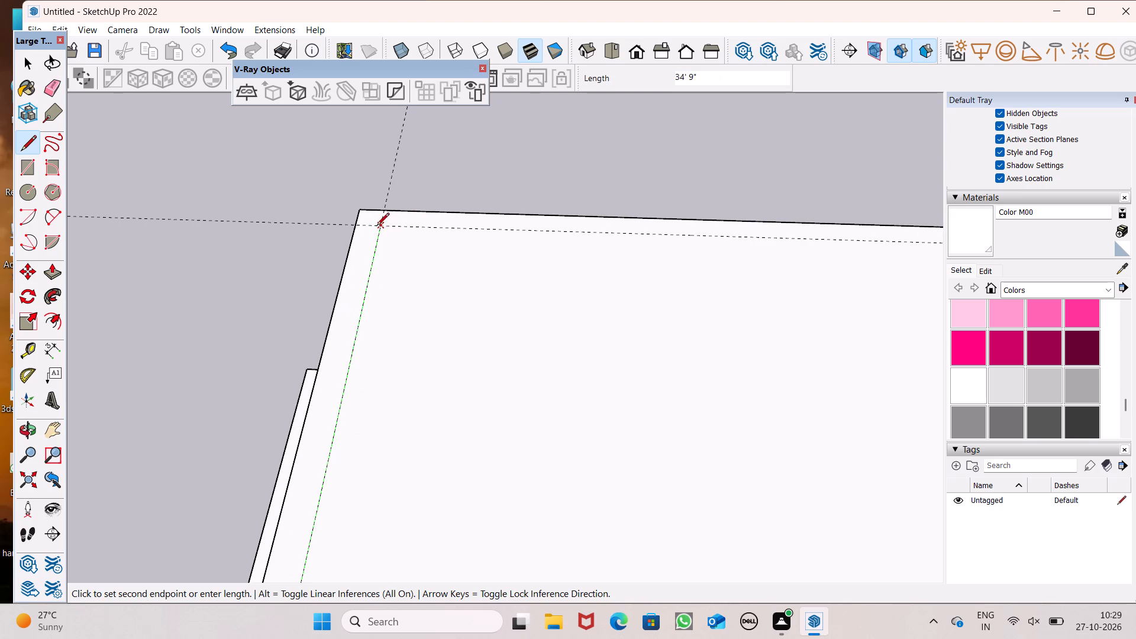
click(383, 225)
Continue the line along the rear guide to its intersection with the guide on the end wall's side.
scroll(377, 257, down, 7)
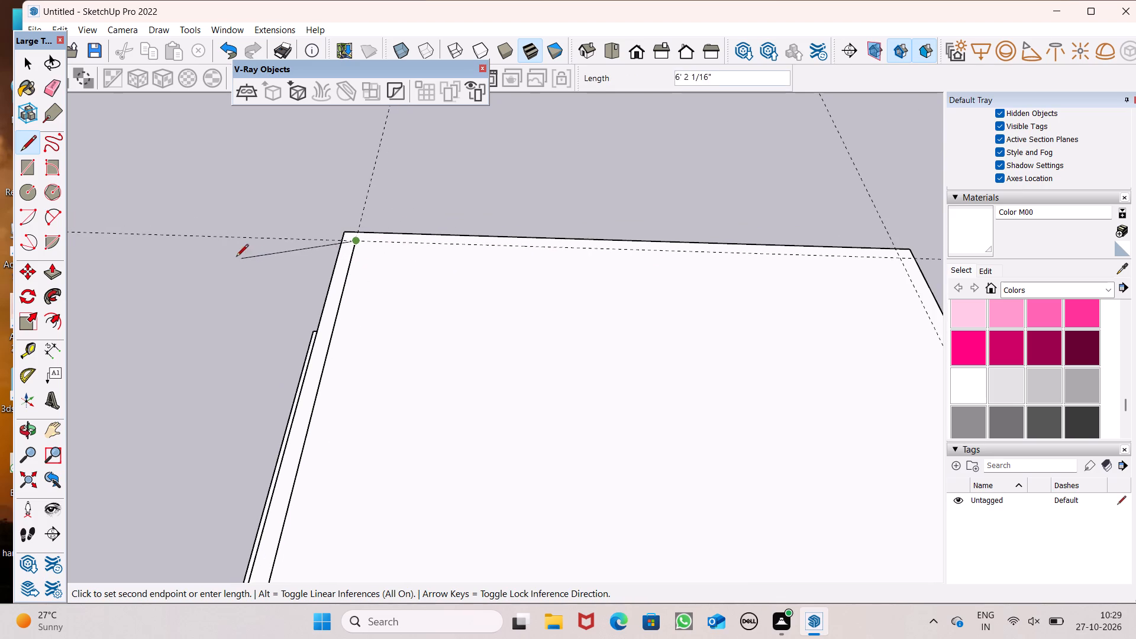
scroll(230, 251, down, 5)
scroll(579, 236, up, 7)
scroll(750, 256, up, 5)
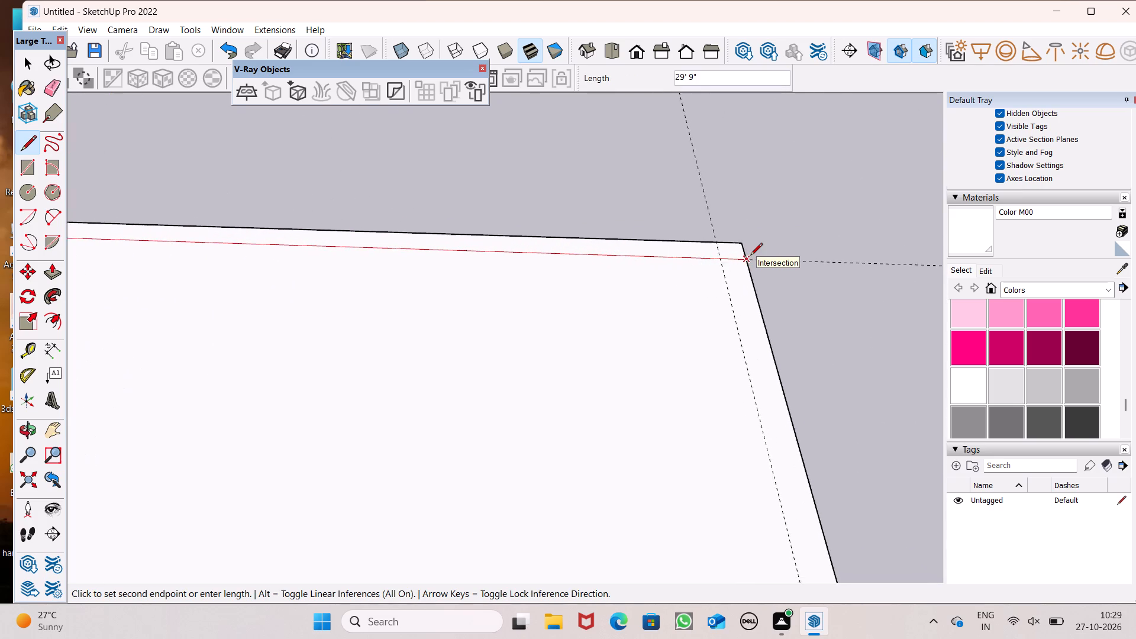
scroll(750, 256, up, 3)
click(706, 261)
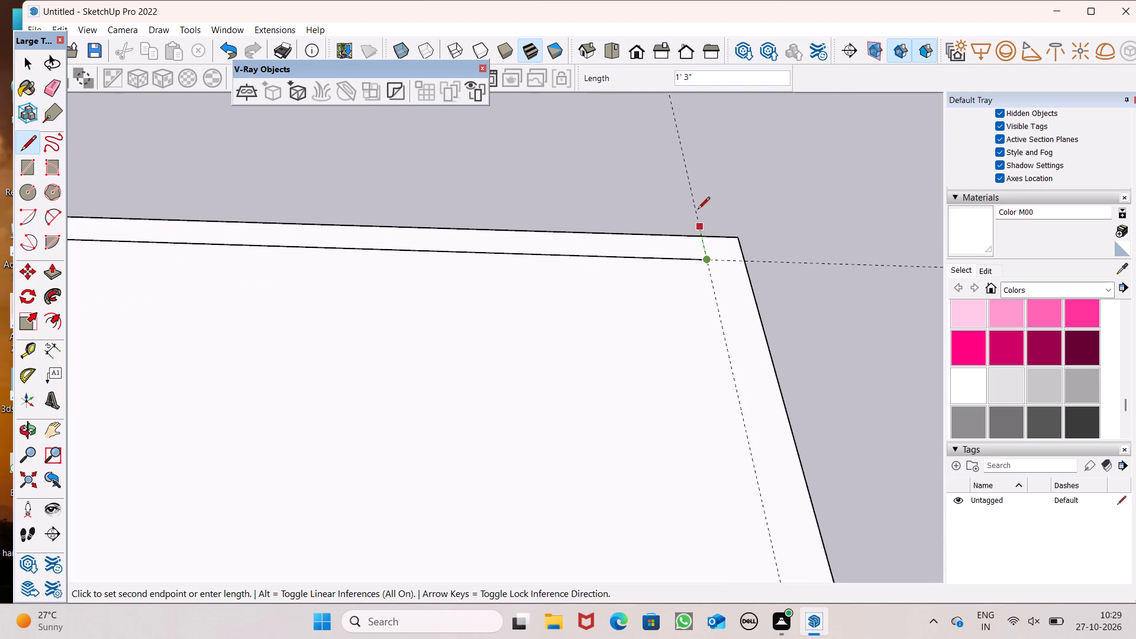
Continue the line along the wall-side guide to the roof's front edge, completing the three-sided inner outline.
scroll(697, 208, down, 8)
scroll(756, 293, down, 6)
scroll(761, 204, down, 5)
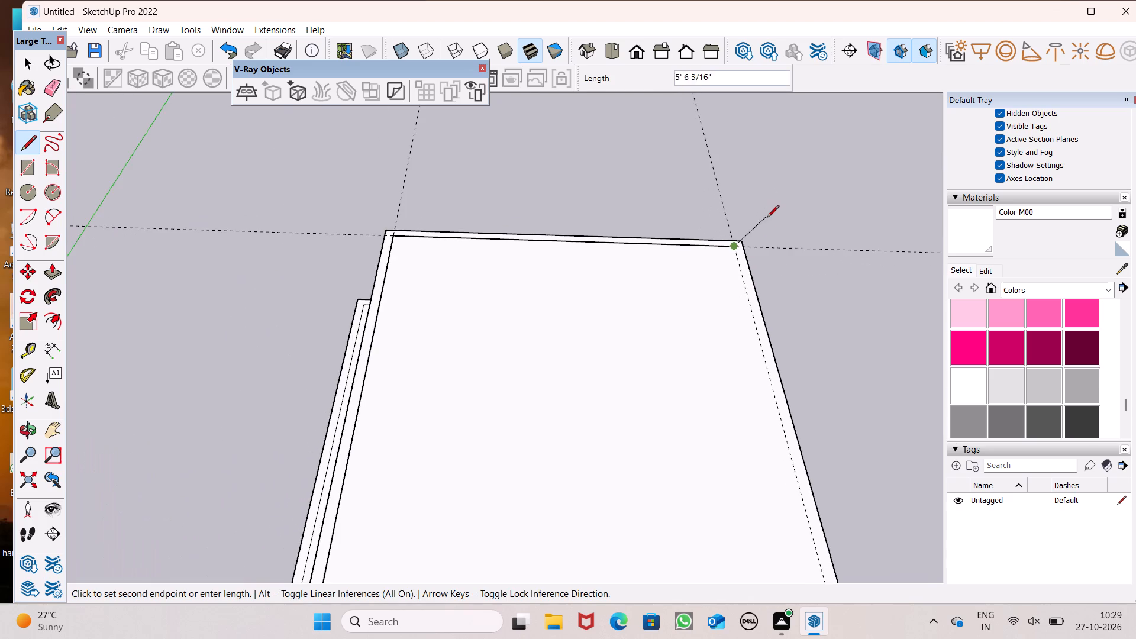
scroll(785, 264, down, 5)
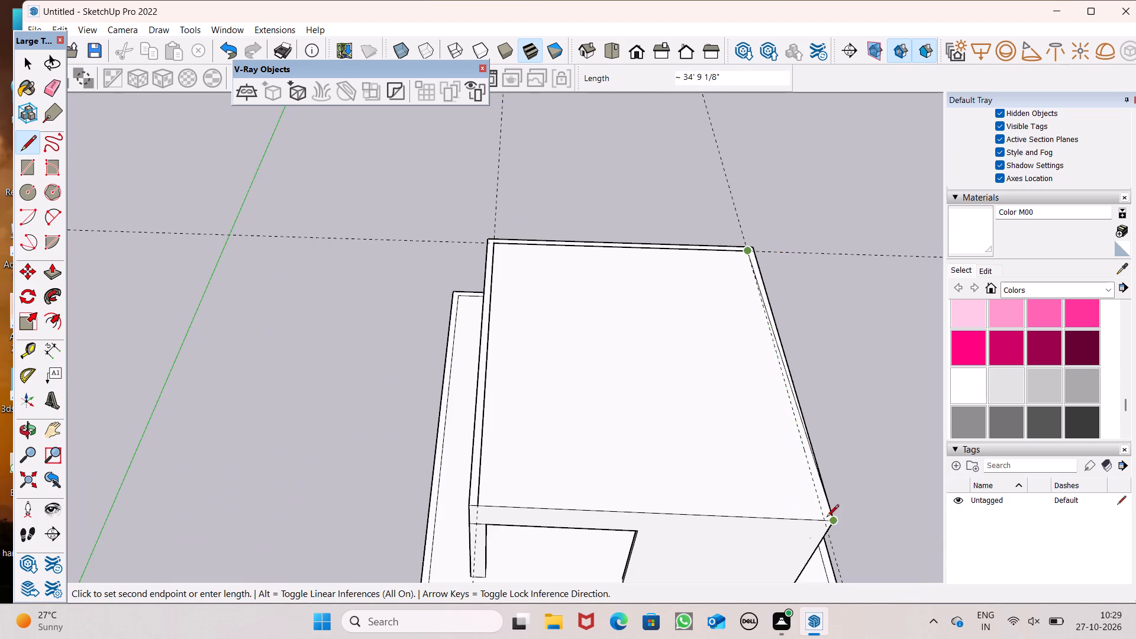
scroll(805, 521, up, 6)
scroll(879, 545, up, 7)
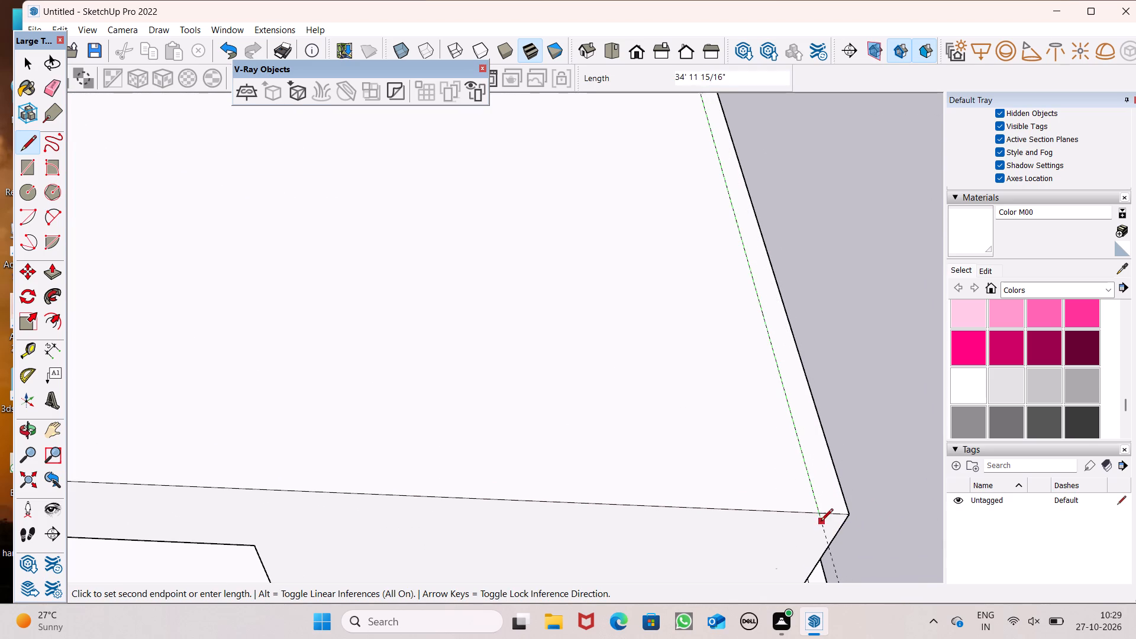
click(819, 514)
scroll(721, 189, down, 6)
key(space)
Erase the two long side guide lines, keeping the rear guide.
scroll(722, 212, down, 4)
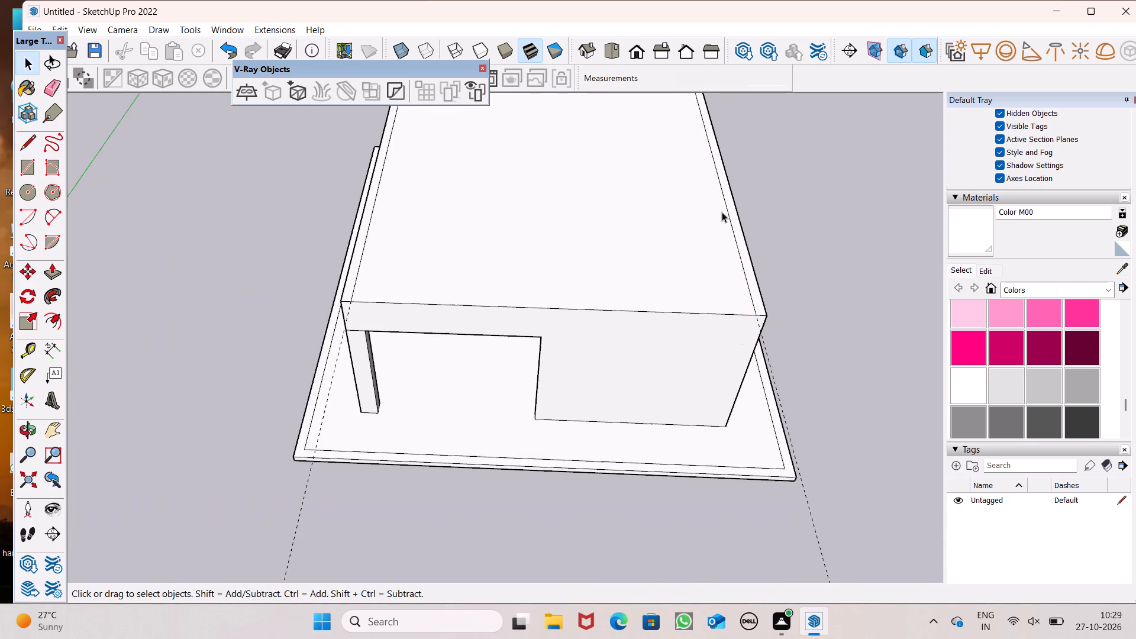
click(56, 84)
drag(356, 504, 350, 504)
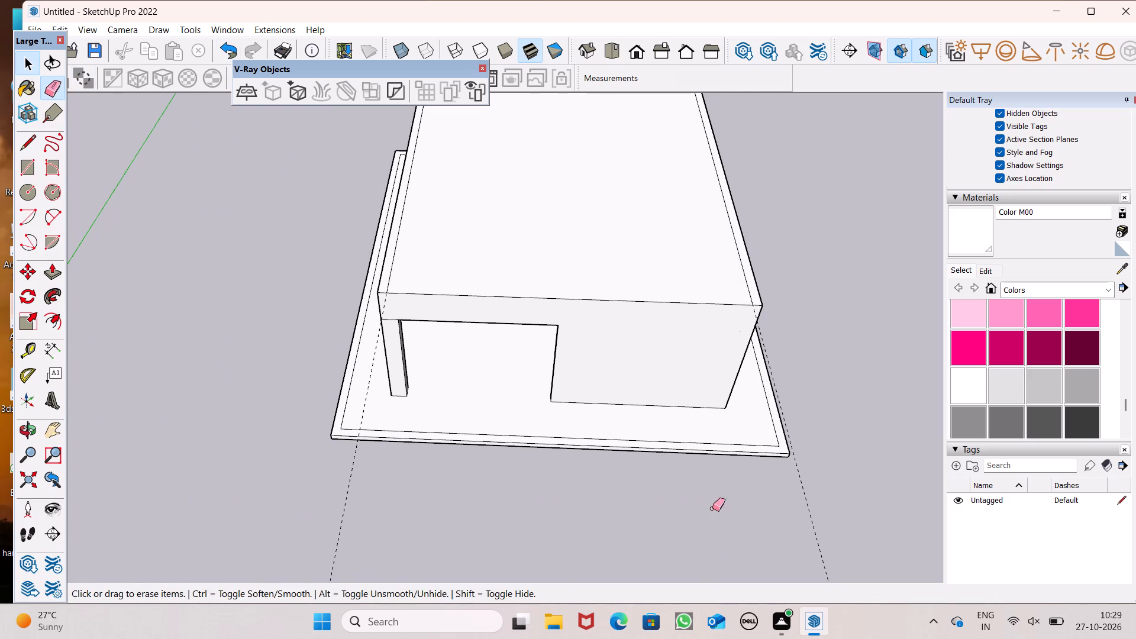
drag(764, 511, 625, 506)
drag(377, 486, 331, 475)
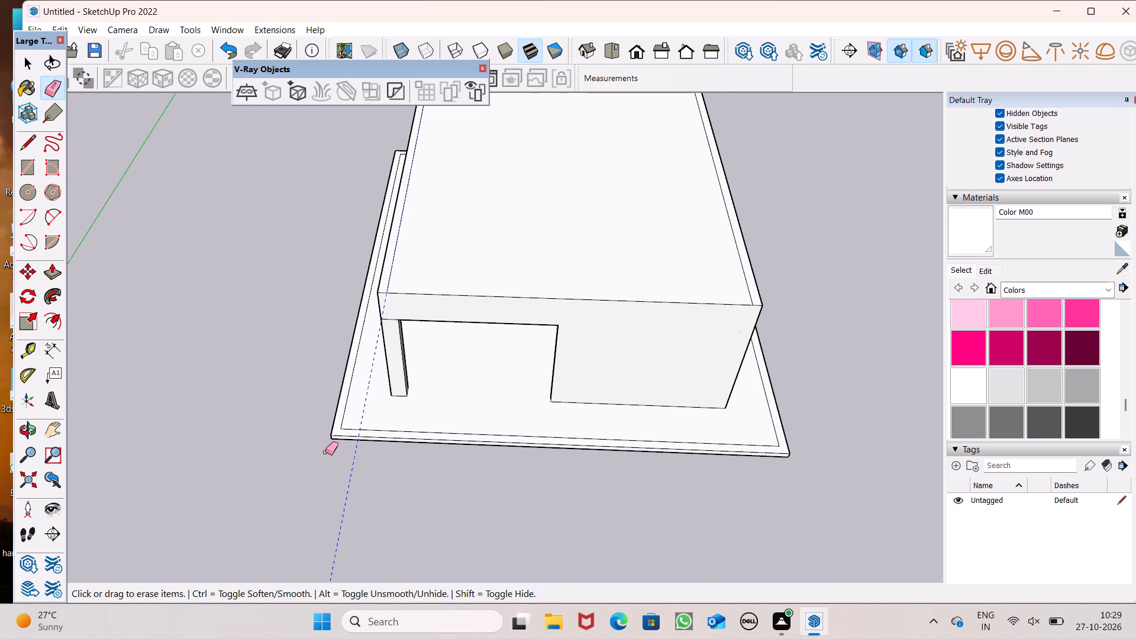
scroll(415, 453, down, 7)
key(space)
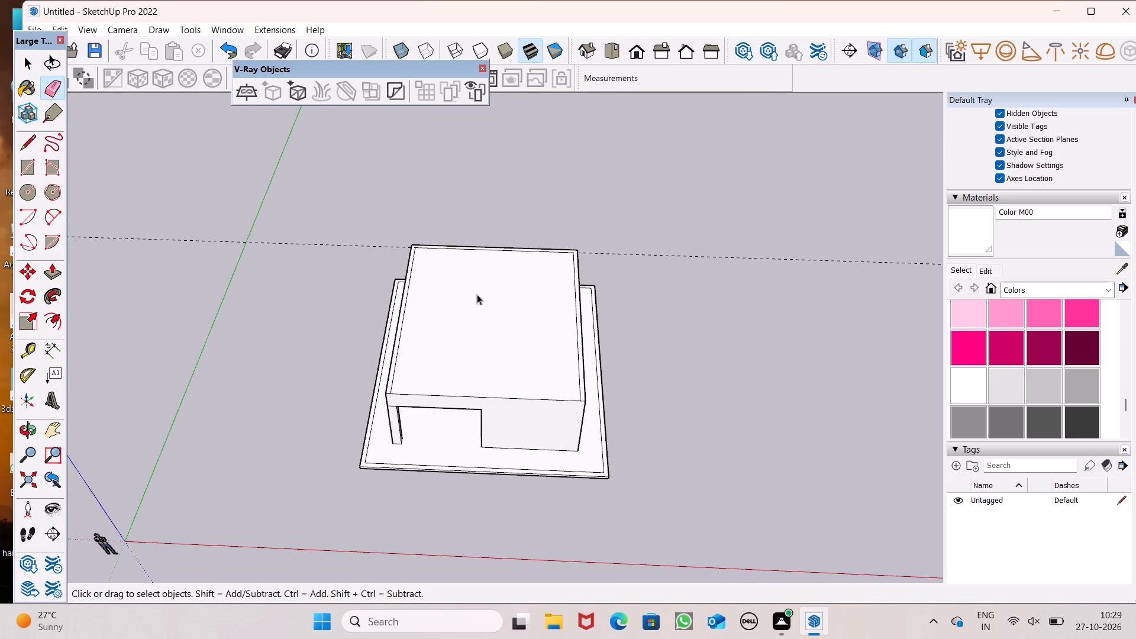
Place a guide line about 7' 8" inward from the roof's front edge, parallel to that edge.
scroll(491, 273, up, 2)
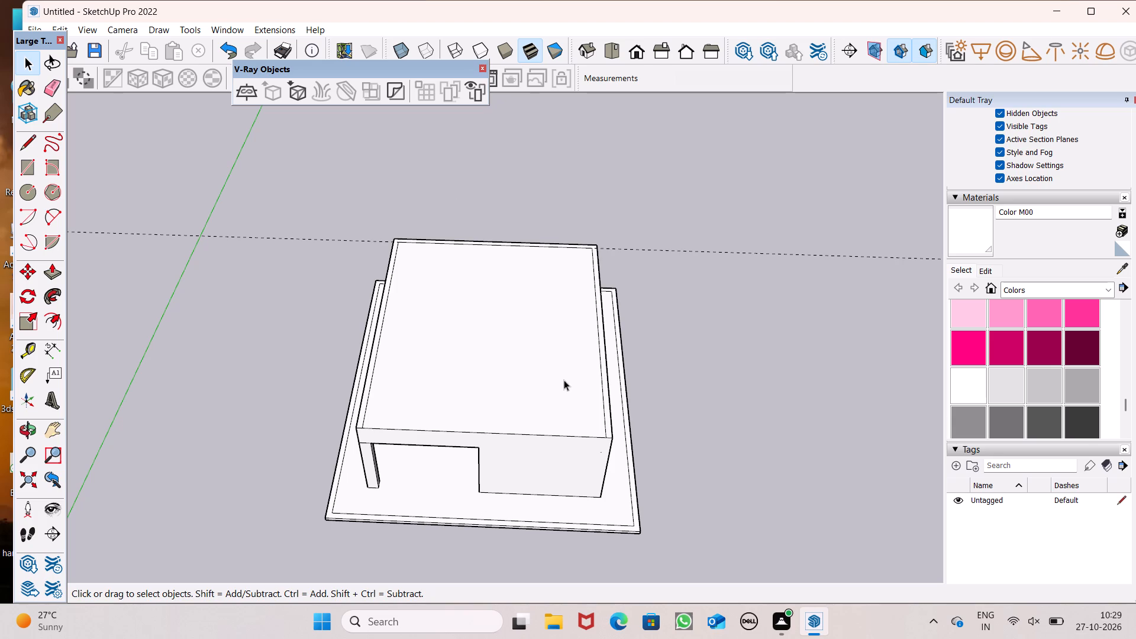
scroll(589, 293, down, 2)
middle_drag(617, 373, 620, 476)
scroll(620, 476, up, 1)
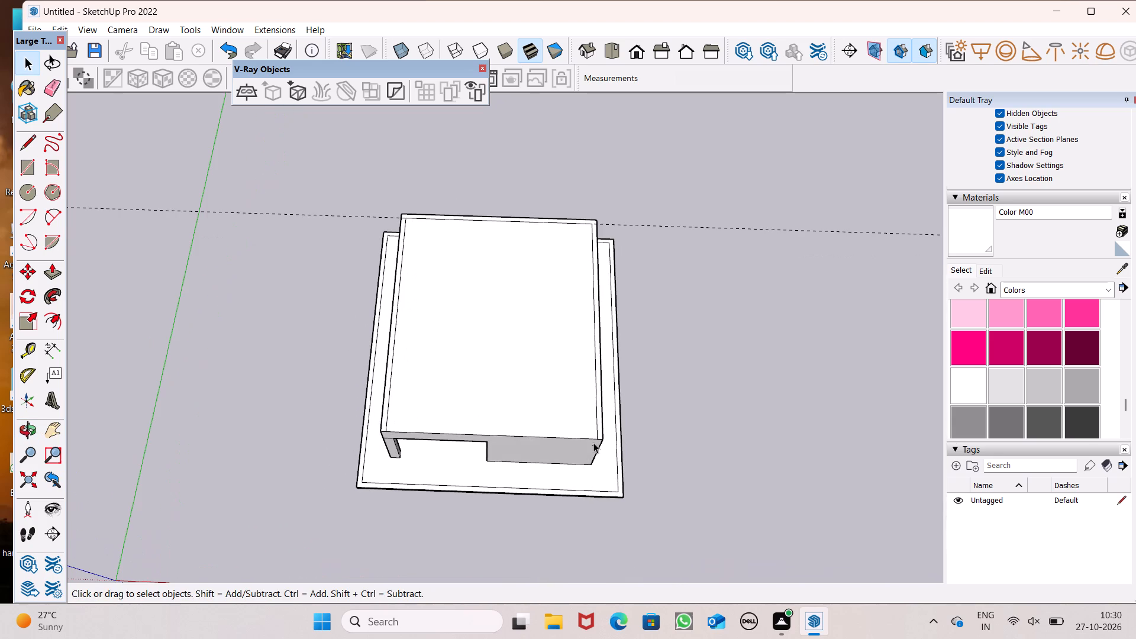
scroll(593, 443, up, 1)
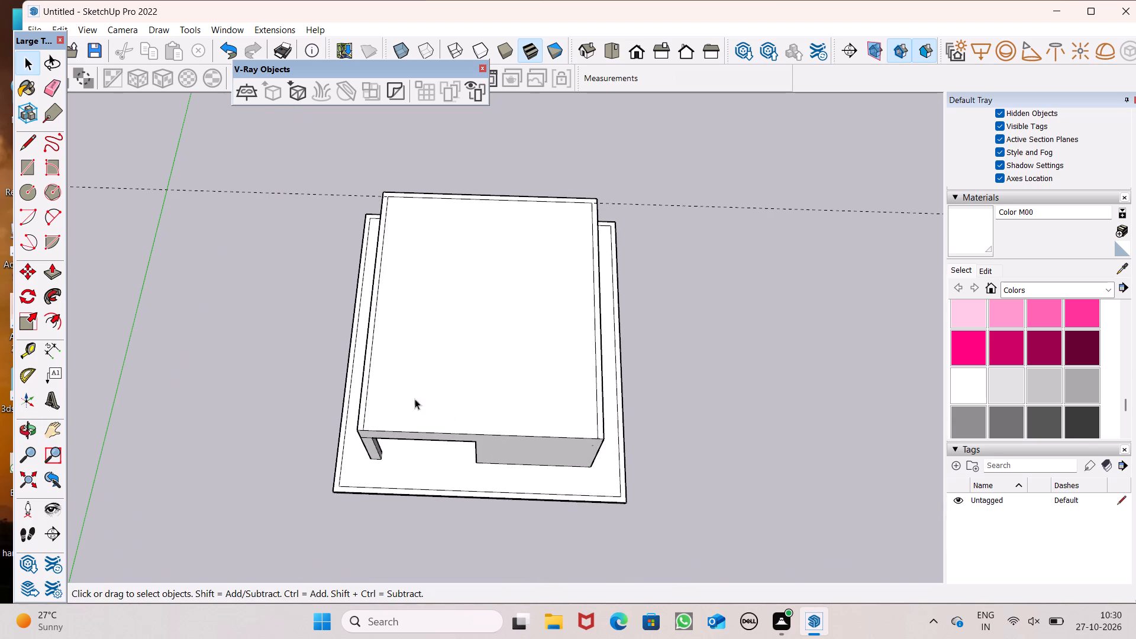
click(27, 344)
scroll(406, 339, up, 2)
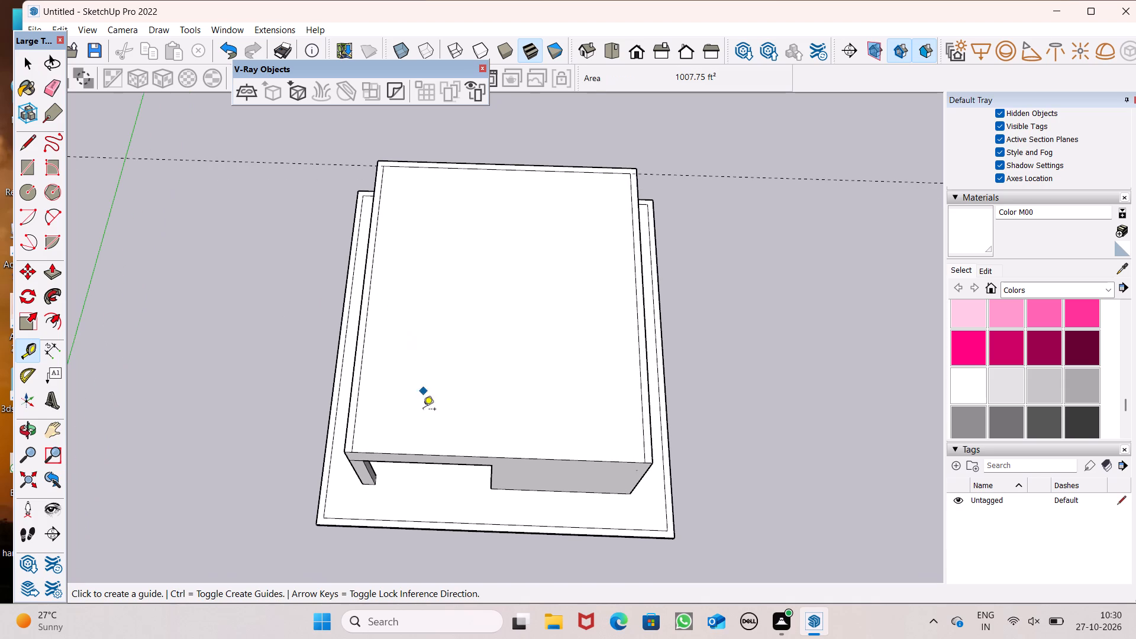
click(420, 456)
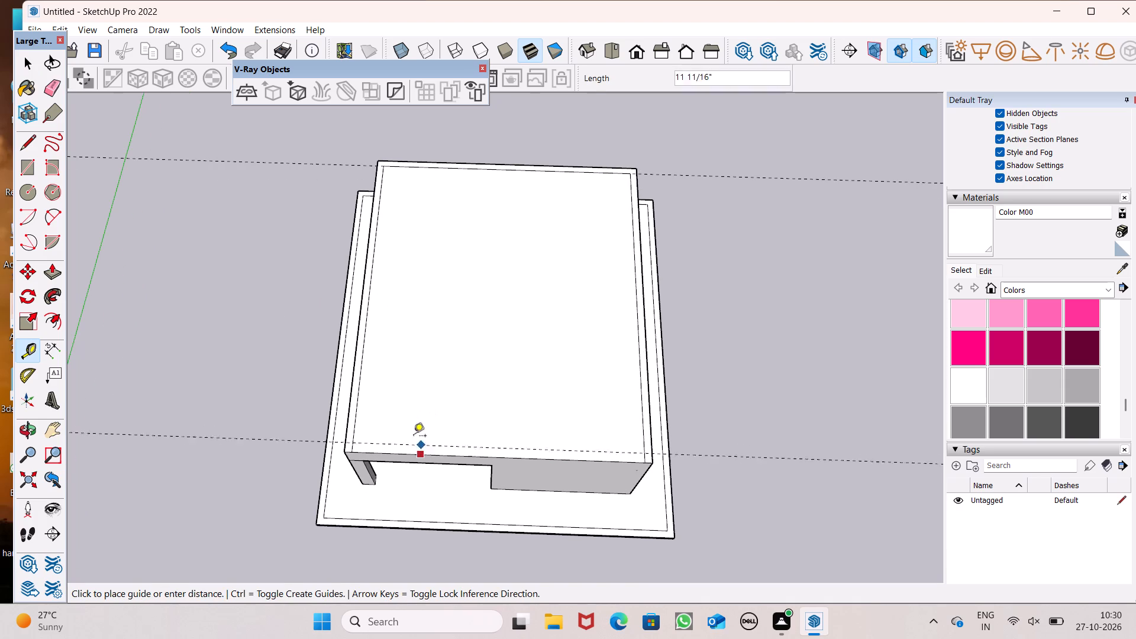
scroll(406, 401, up, 3)
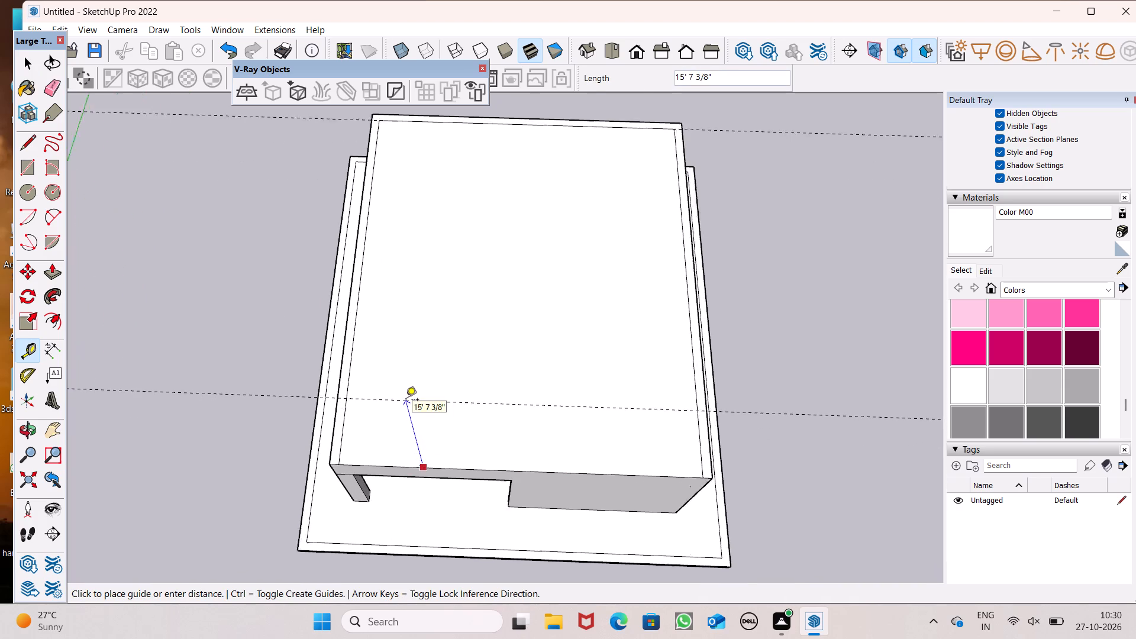
scroll(406, 401, up, 1)
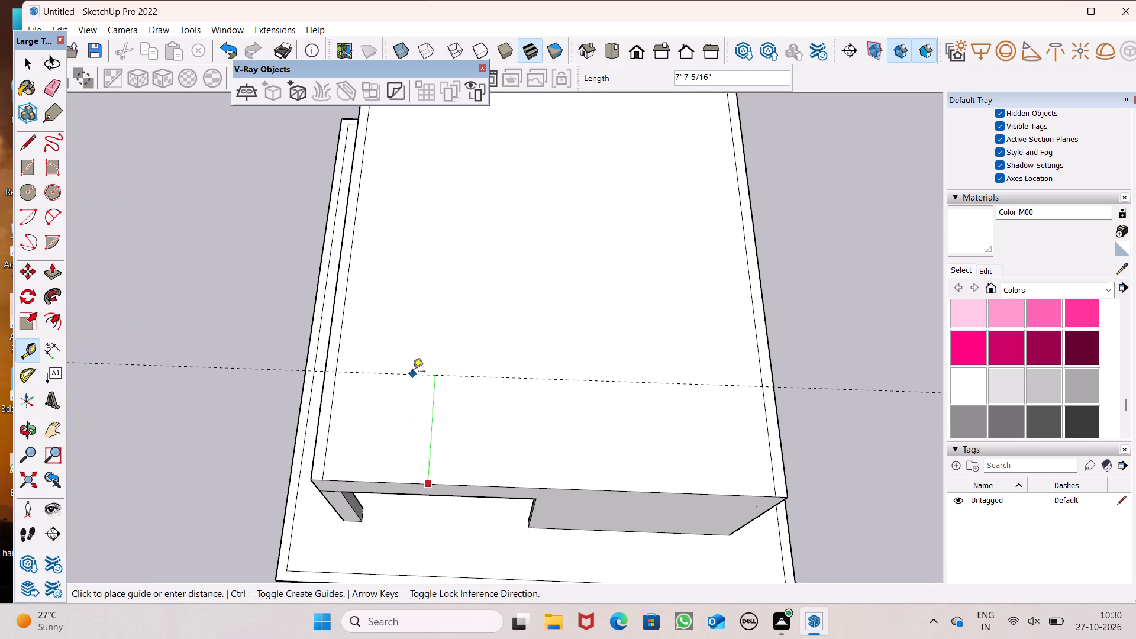
click(413, 372)
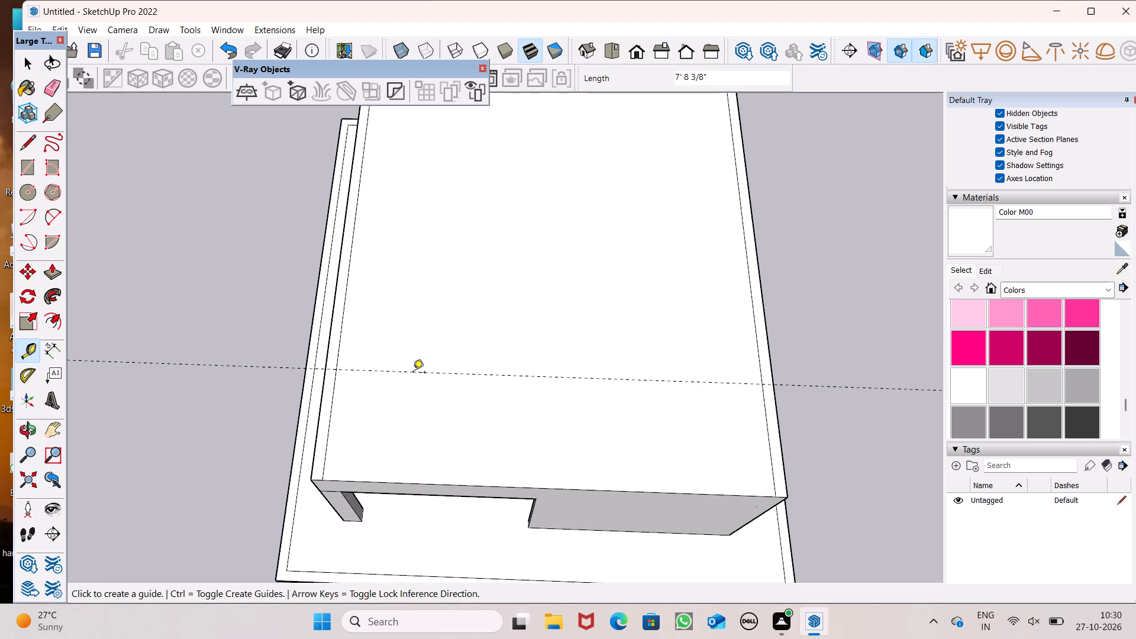
Place a parallel guide line 6" behind the cross guide near the roof's front, on the side away from the front edge.
click(413, 373)
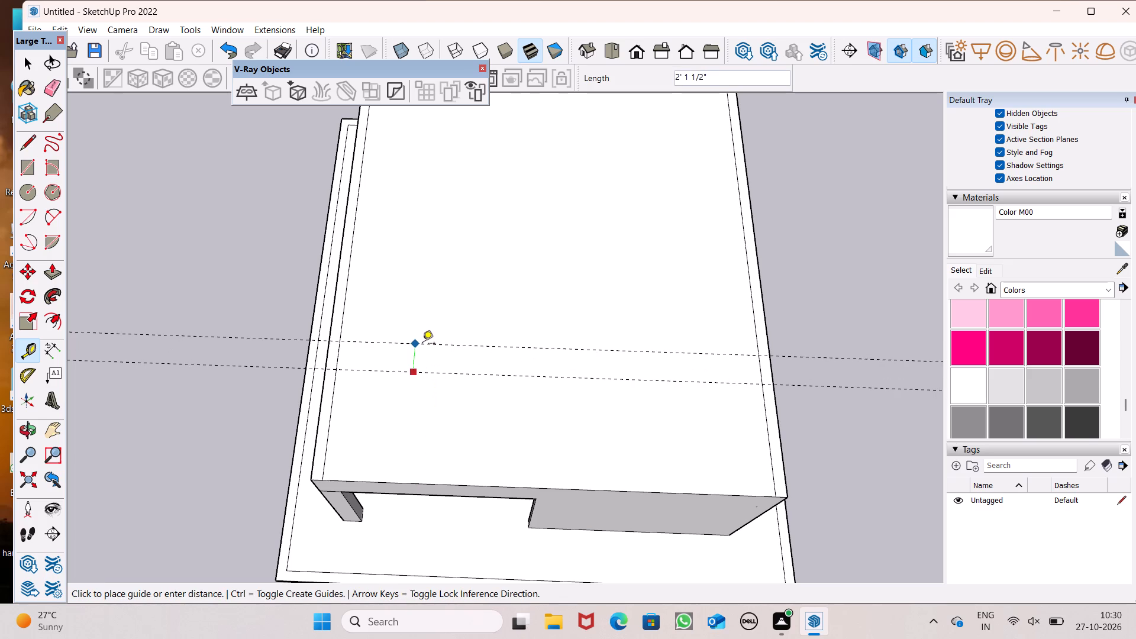
text(6")
key(Return)
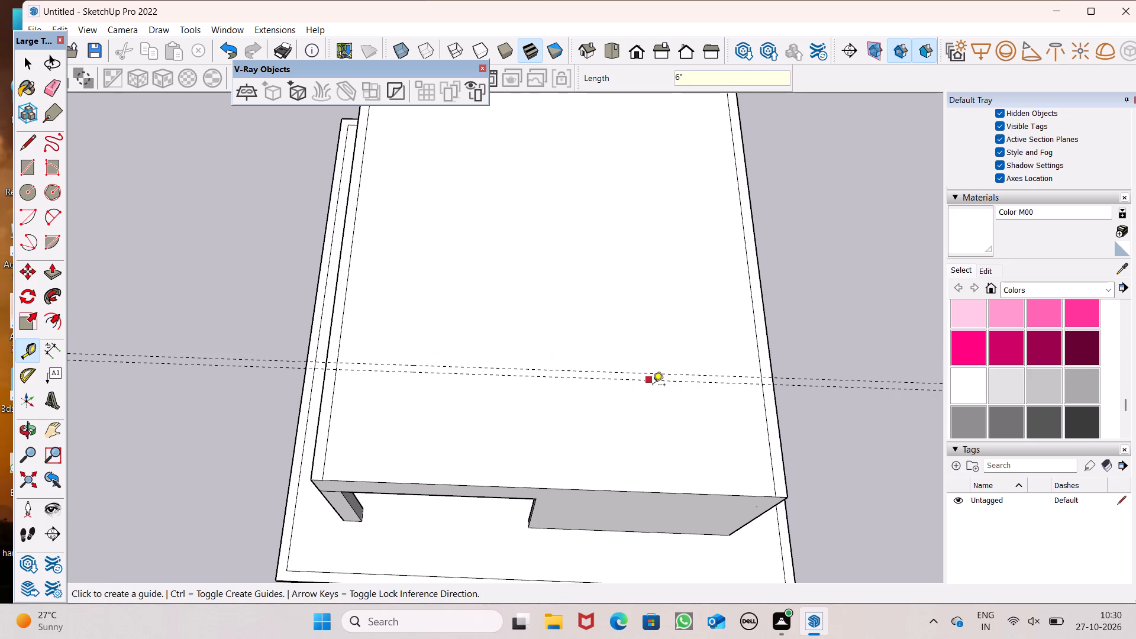
Place a lengthwise guide about 14' in from the wall-side inner outline, plus a parallel guide 6" beyond it.
click(763, 403)
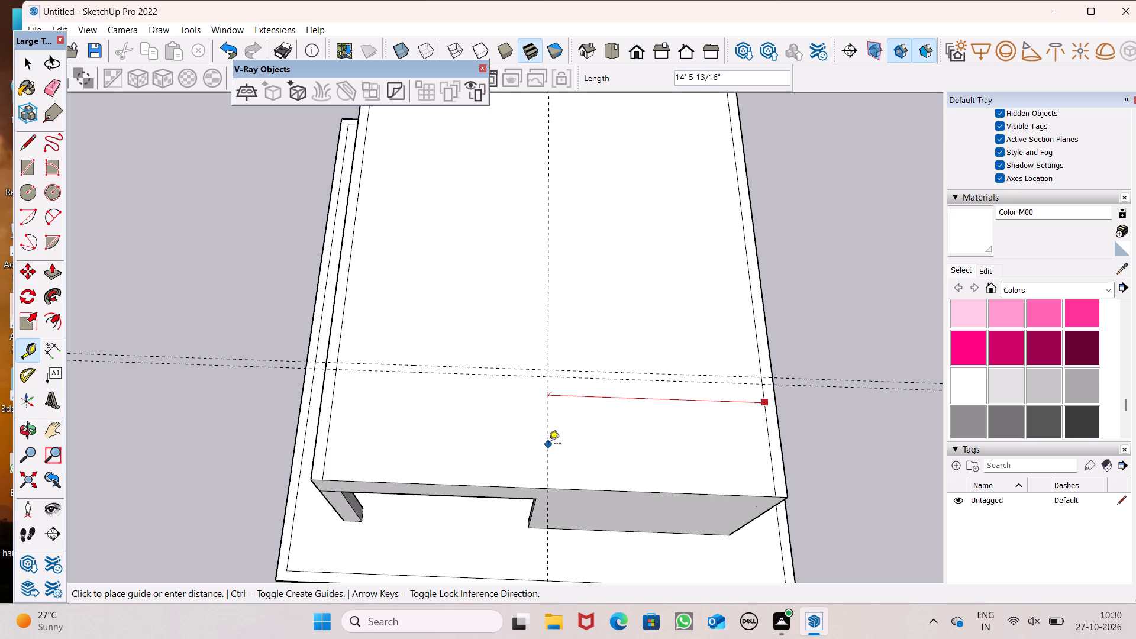
click(555, 443)
click(555, 441)
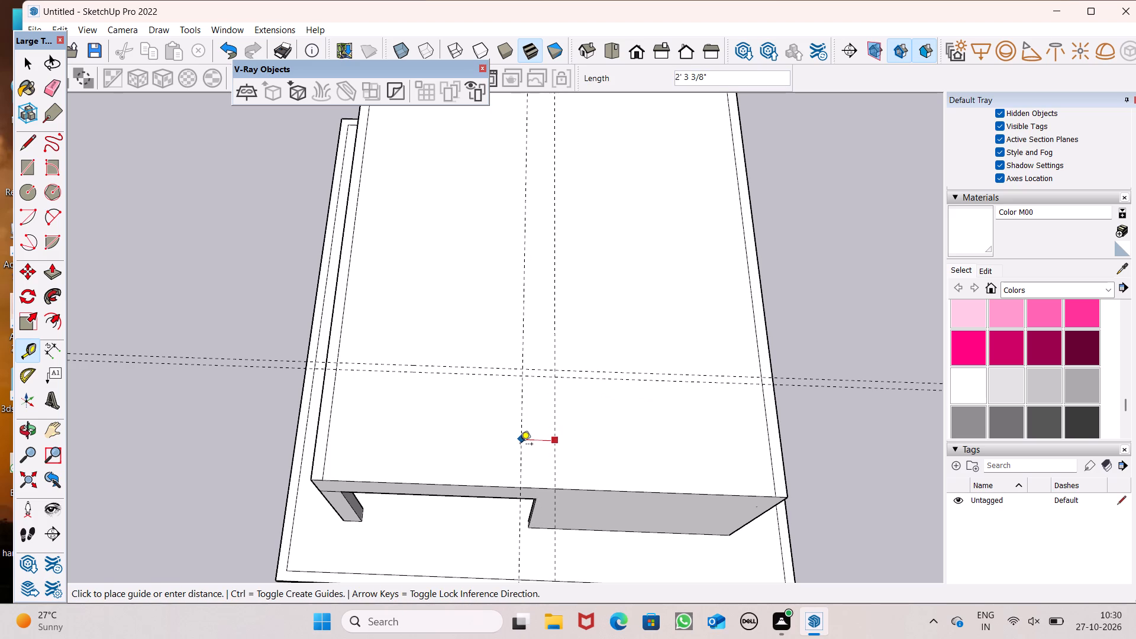
key(6)
key(shift+quotedbl)
key(Return)
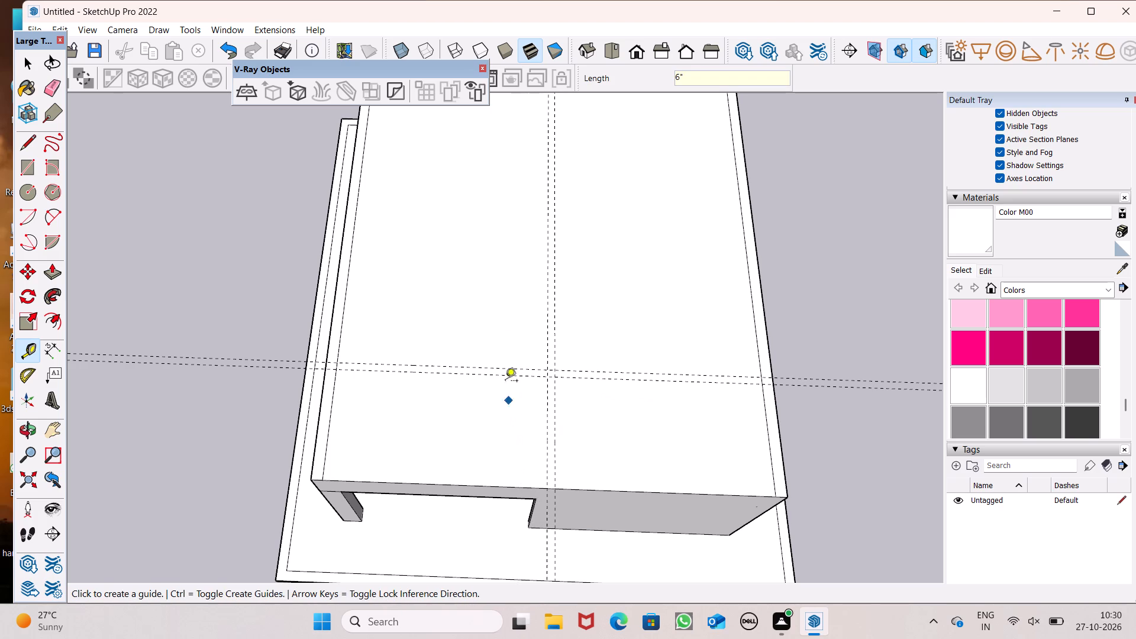
Push the free end face of the ground-floor front wall back about 1' 5" with Push/Pull, shortening the wall.
scroll(505, 346, down, 5)
middle_drag(585, 433, 654, 167)
scroll(593, 297, up, 1)
middle_drag(593, 297, 675, 242)
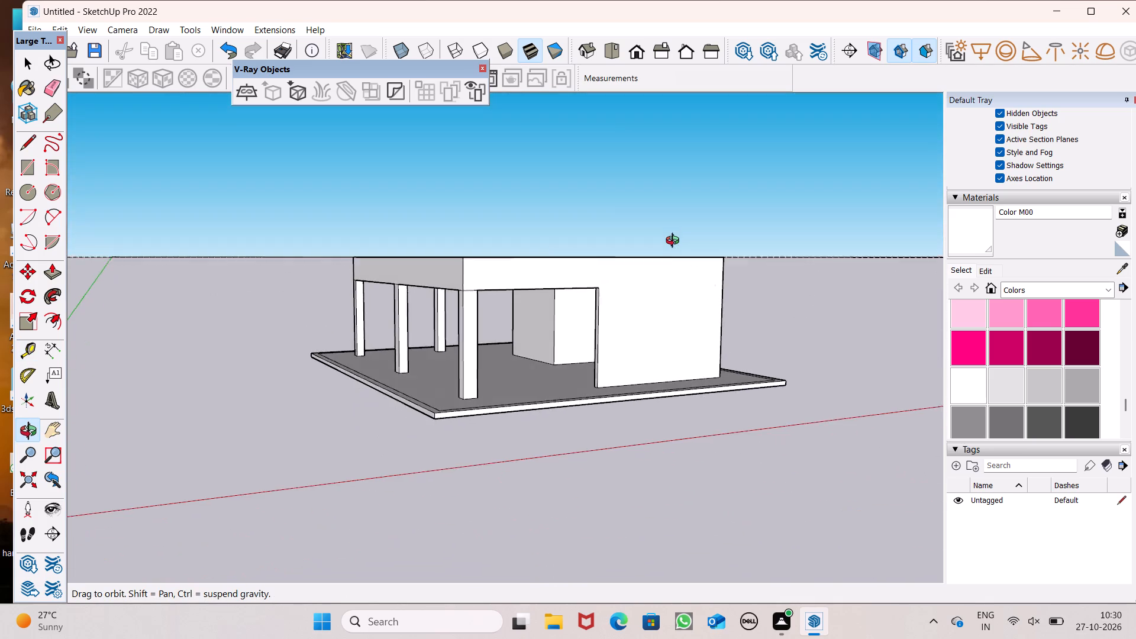
middle_drag(675, 242, 661, 267)
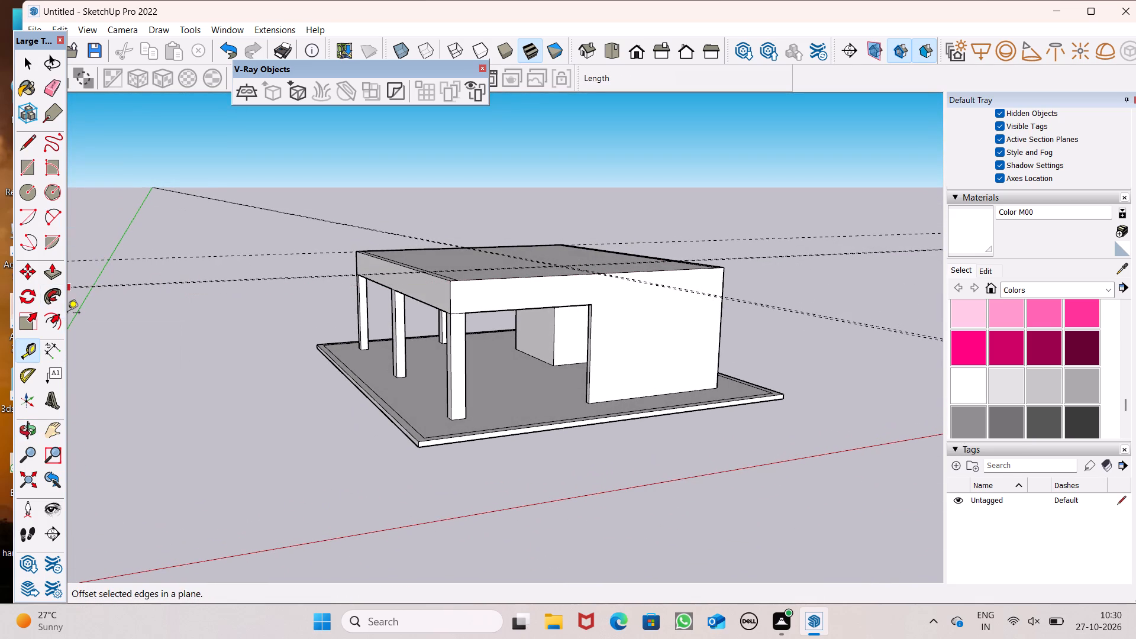
click(51, 277)
scroll(482, 228, up, 4)
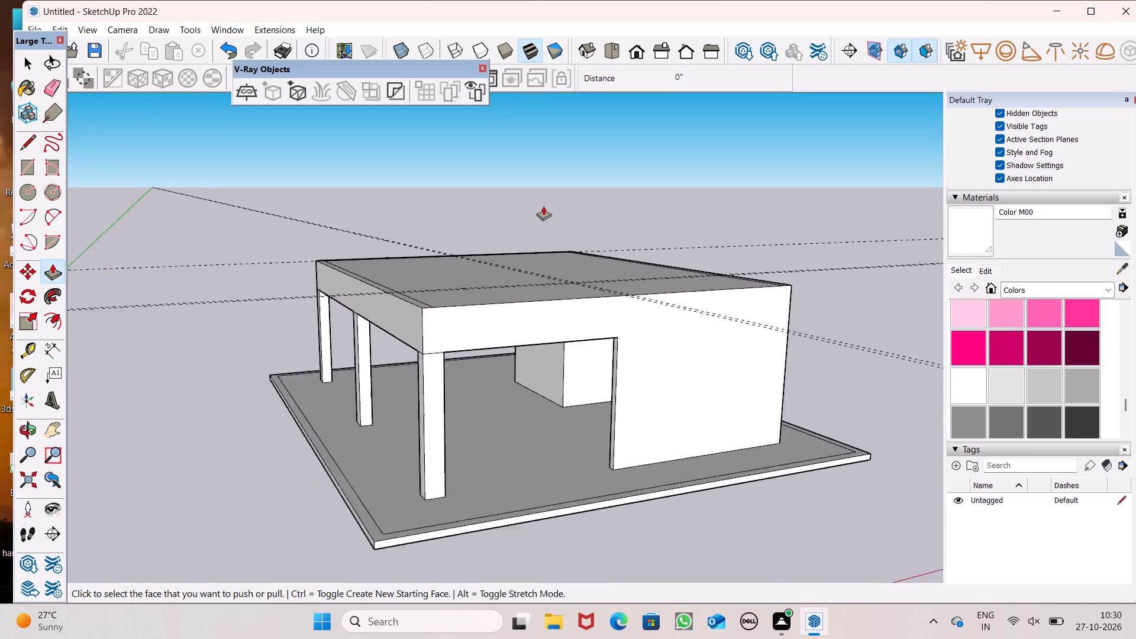
scroll(543, 206, up, 1)
middle_drag(614, 429, 651, 414)
scroll(670, 377, up, 1)
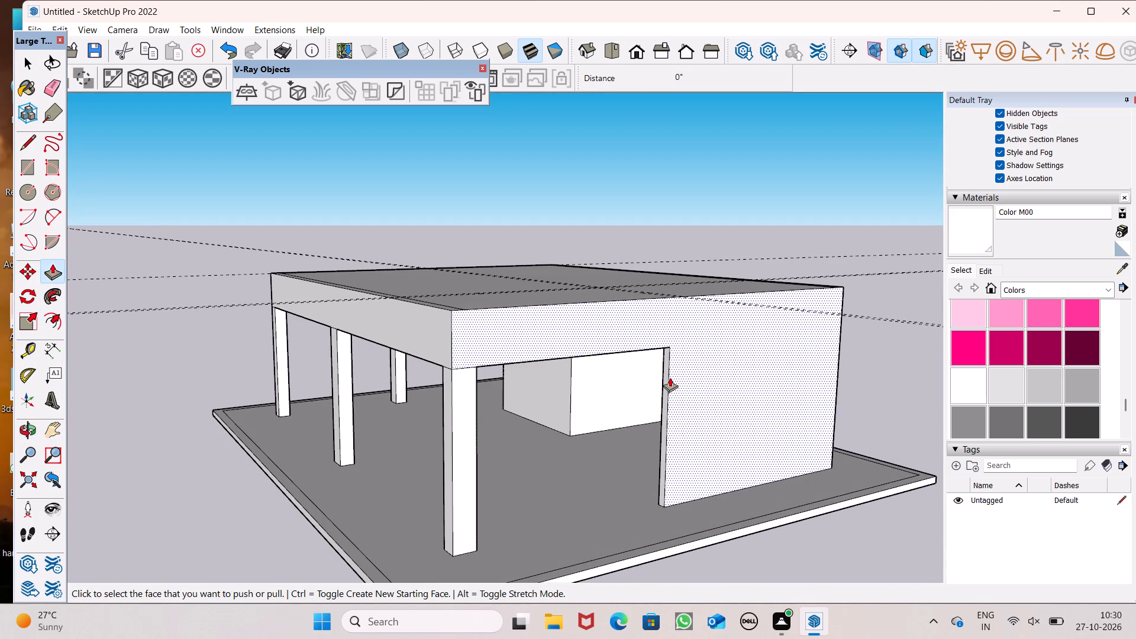
scroll(670, 377, up, 2)
drag(663, 393, 687, 392)
scroll(612, 331, down, 4)
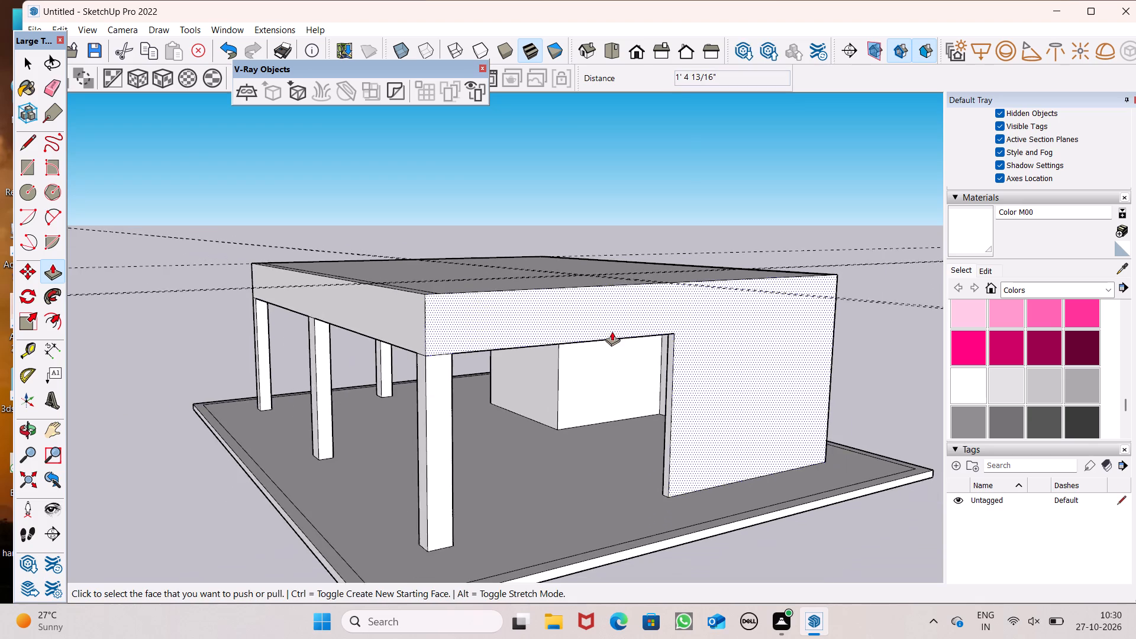
Draw a rectangle about 15' by 6" between the cross guides, from the column-side inner outline to the far lengthwise guide.
middle_drag(620, 341, 419, 469)
scroll(417, 461, up, 1)
scroll(718, 189, down, 4)
middle_drag(724, 193, 737, 419)
click(28, 169)
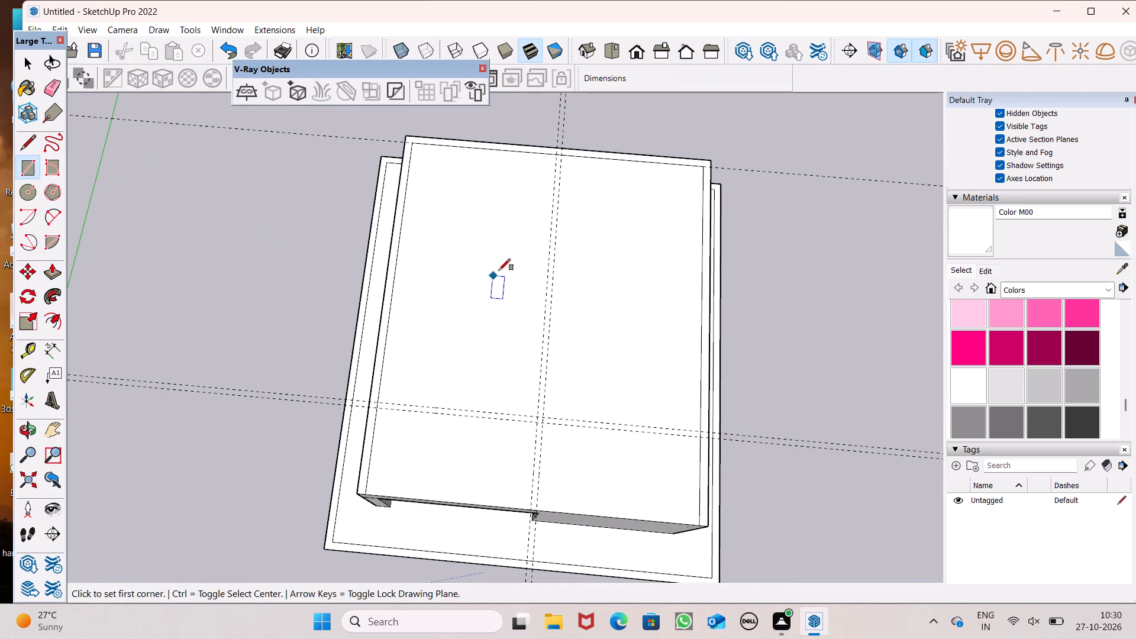
scroll(503, 266, down, 1)
middle_drag(535, 375, 553, 425)
scroll(518, 411, up, 6)
scroll(321, 408, up, 4)
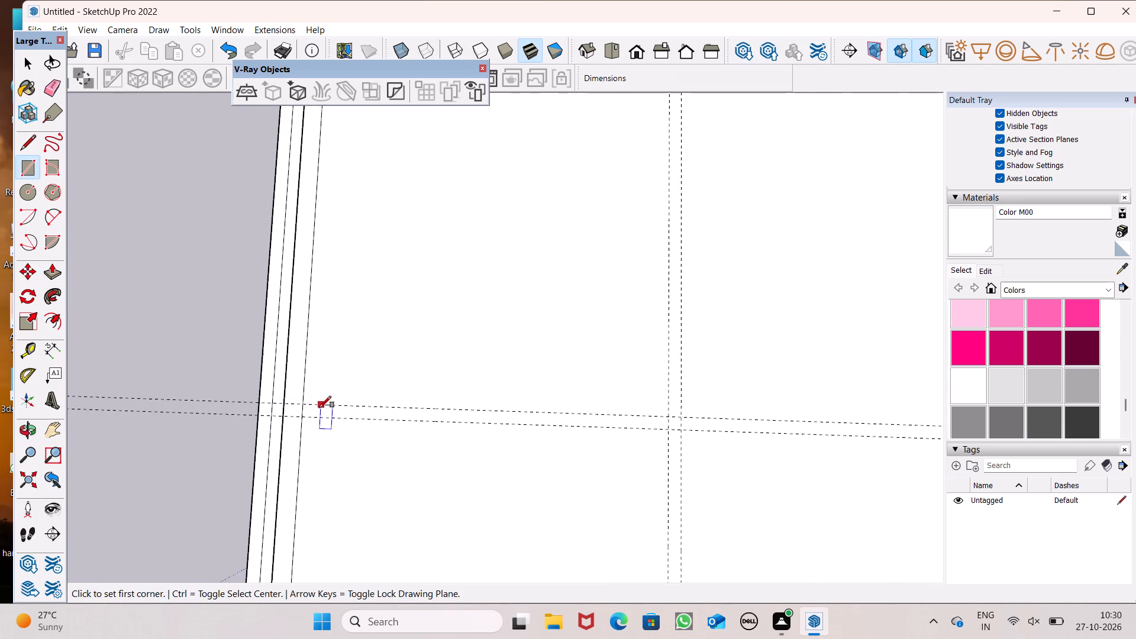
scroll(319, 408, up, 2)
click(295, 406)
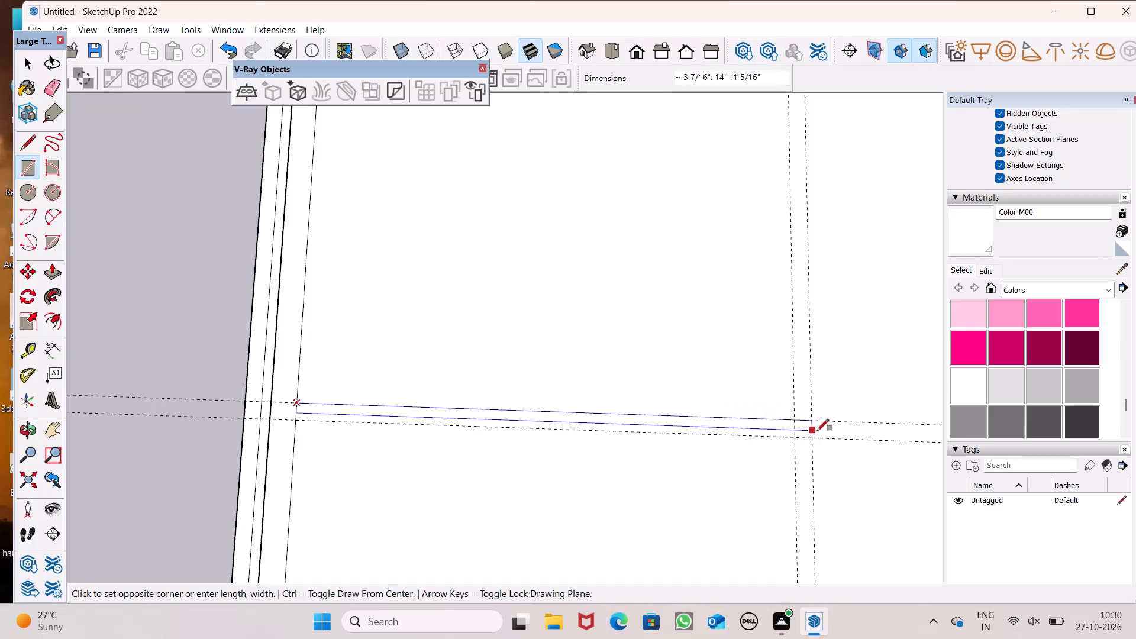
click(814, 438)
Draw a 6" wide rectangle about 27' long between the lengthwise guides, from the rear inner outline to the front cross strip.
scroll(498, 394, down, 6)
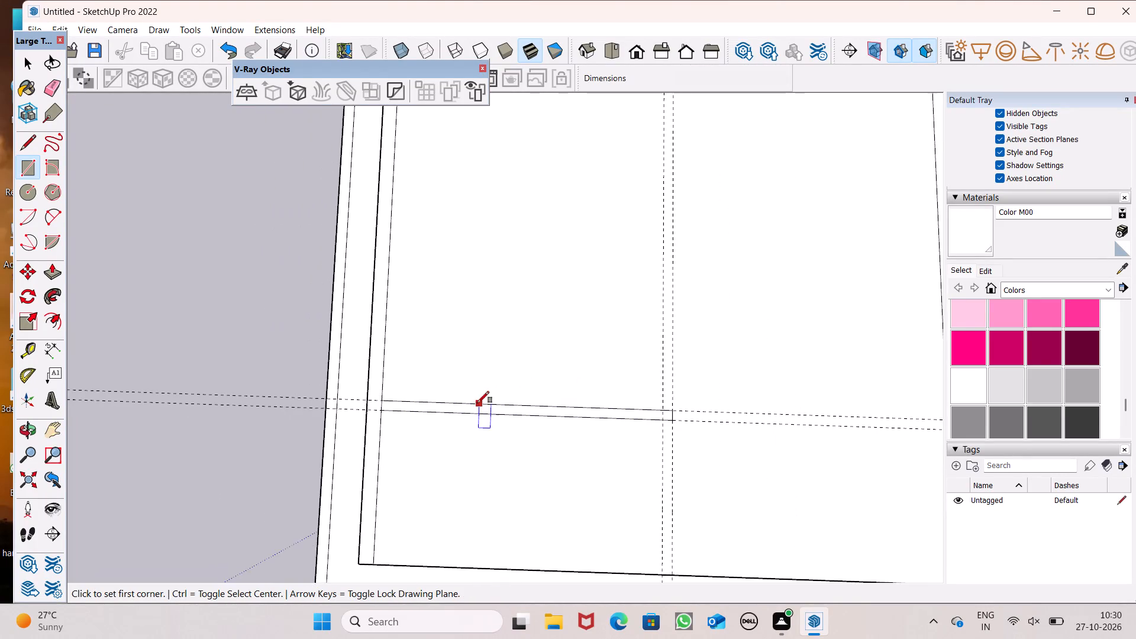
scroll(448, 494, down, 5)
scroll(566, 262, up, 3)
scroll(589, 189, down, 5)
scroll(583, 101, up, 10)
click(578, 152)
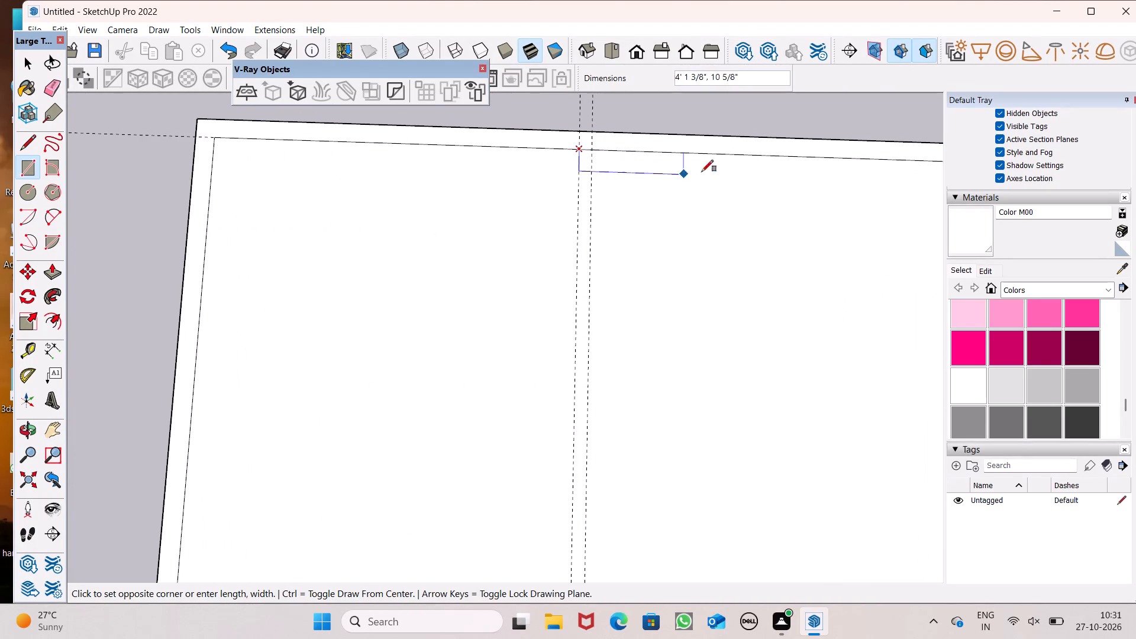
scroll(729, 157, down, 7)
scroll(717, 230, down, 5)
scroll(690, 427, up, 6)
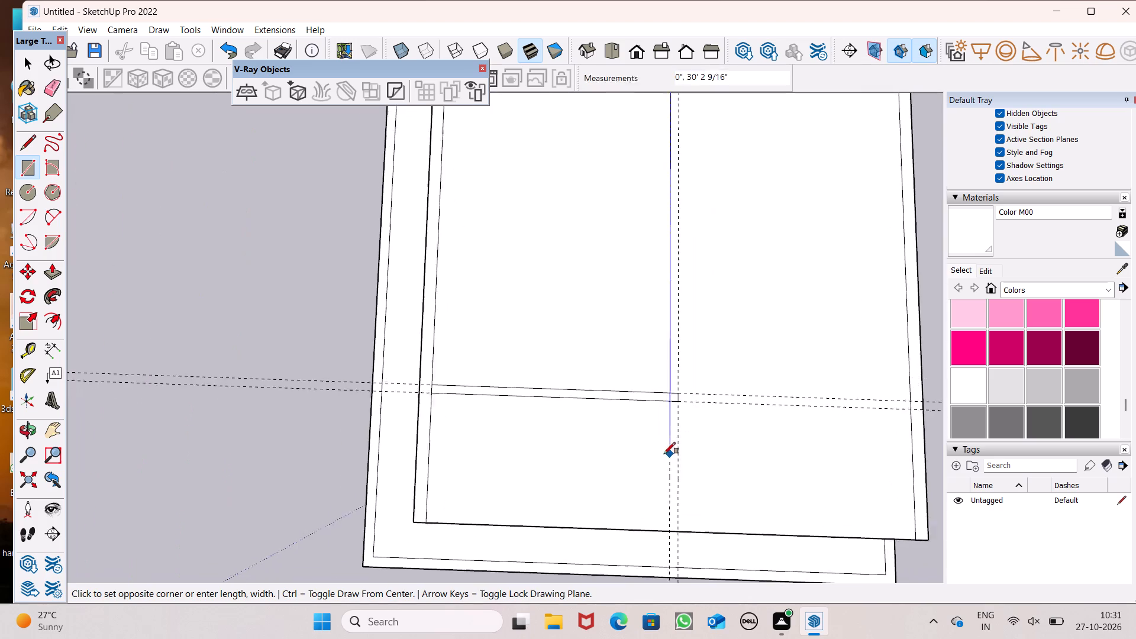
scroll(664, 454, up, 7)
scroll(688, 377, up, 7)
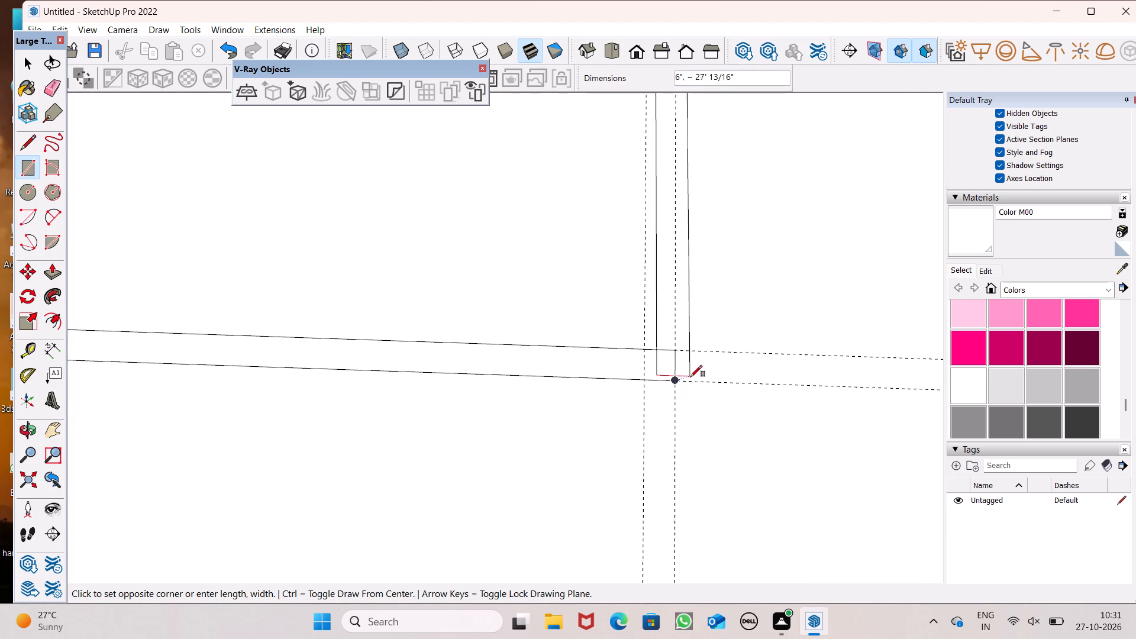
scroll(690, 390, up, 5)
click(663, 380)
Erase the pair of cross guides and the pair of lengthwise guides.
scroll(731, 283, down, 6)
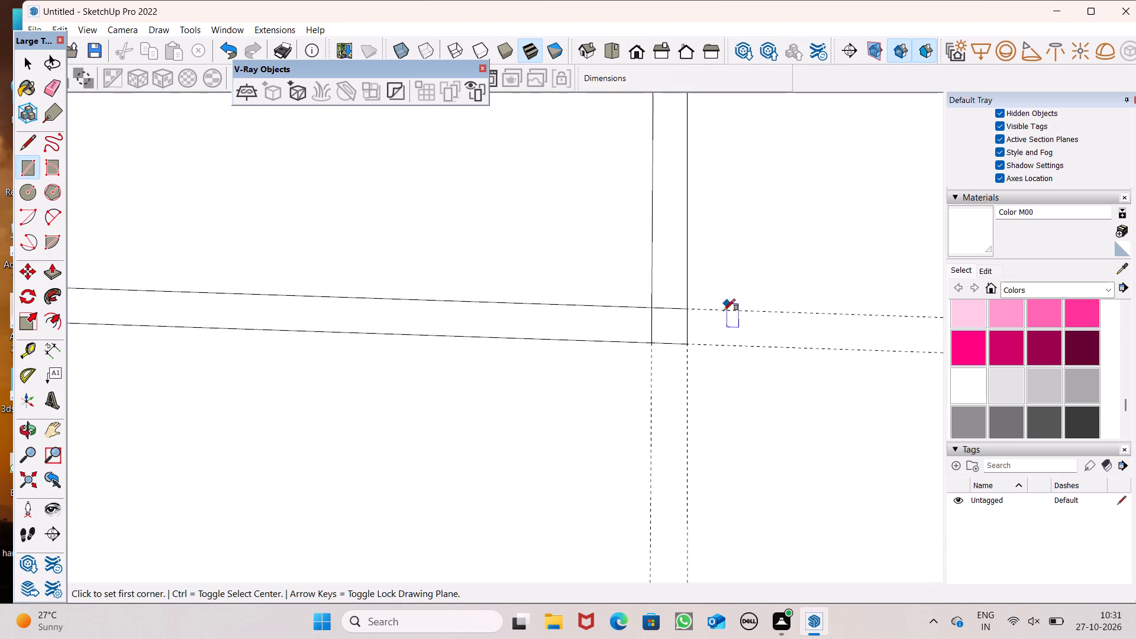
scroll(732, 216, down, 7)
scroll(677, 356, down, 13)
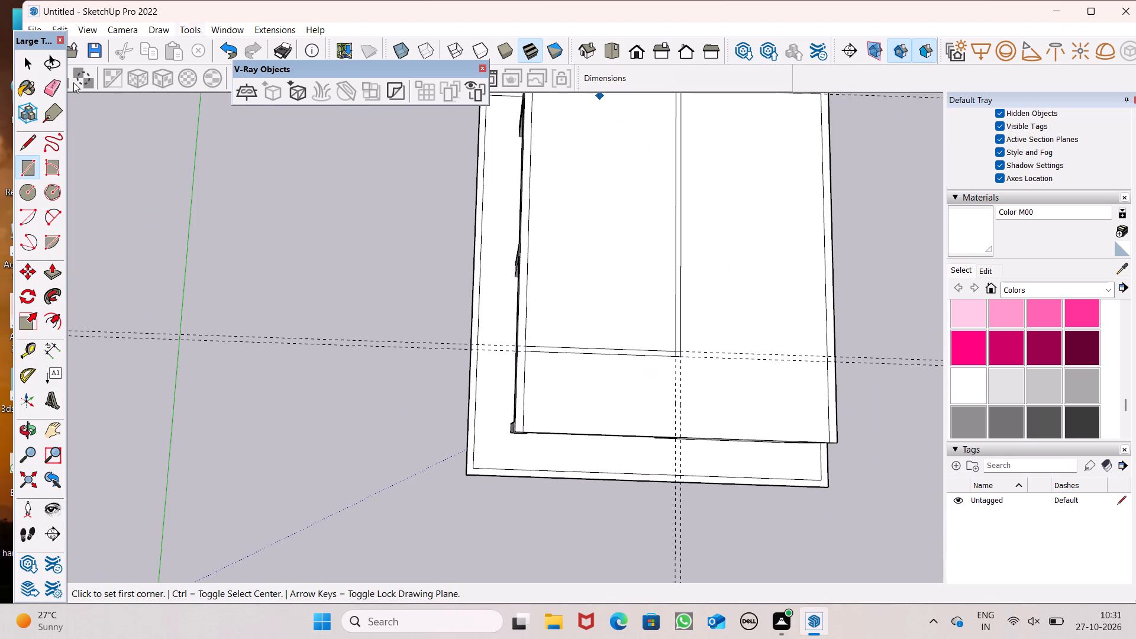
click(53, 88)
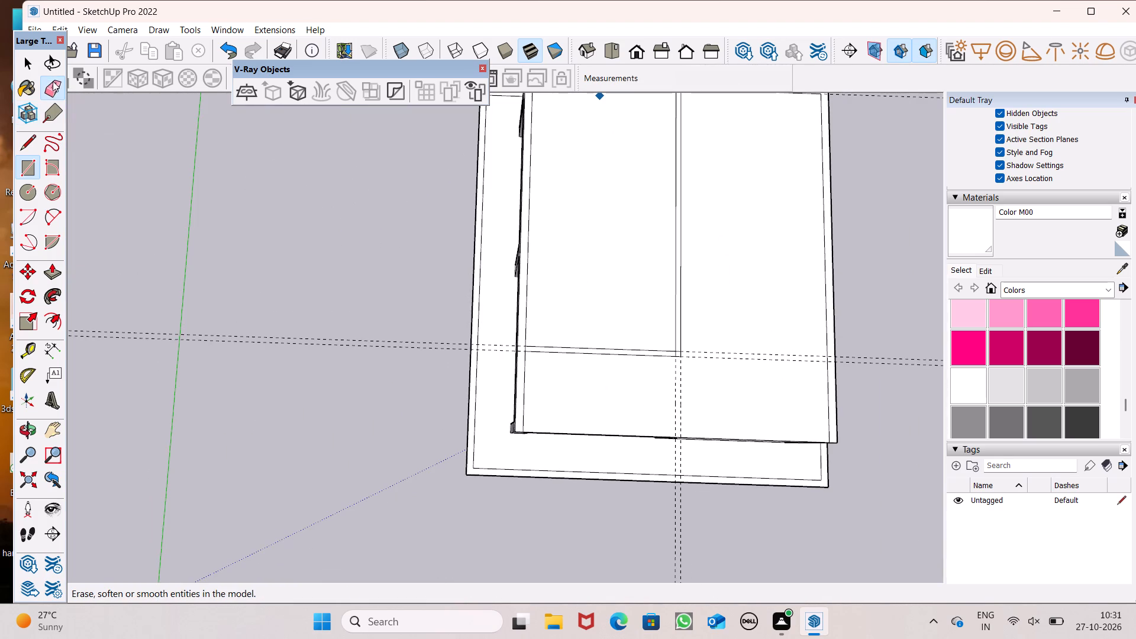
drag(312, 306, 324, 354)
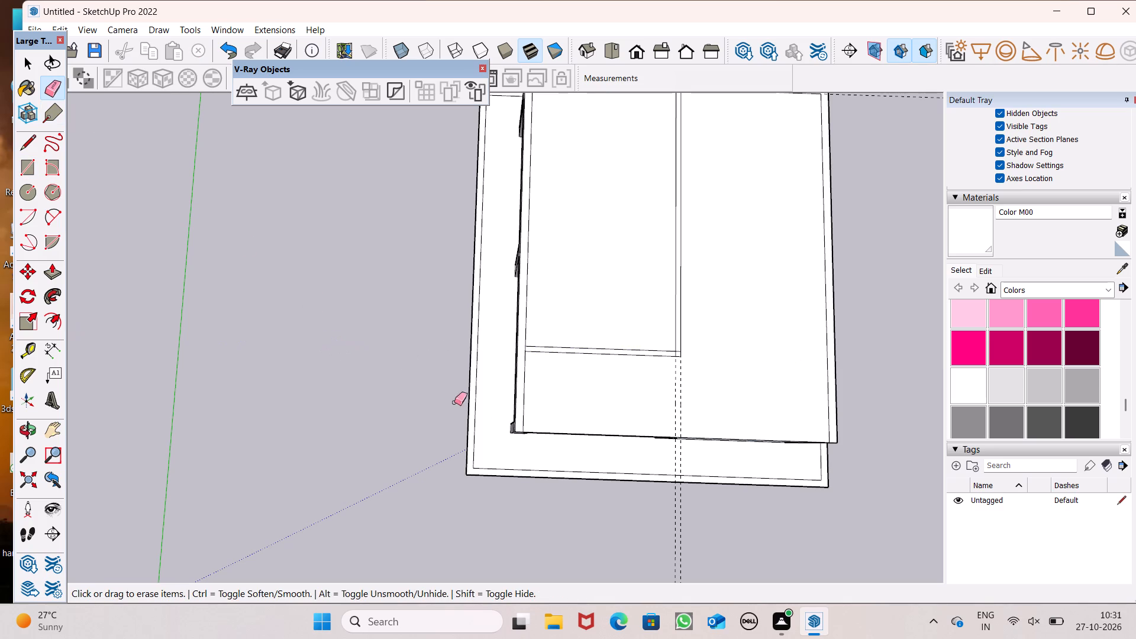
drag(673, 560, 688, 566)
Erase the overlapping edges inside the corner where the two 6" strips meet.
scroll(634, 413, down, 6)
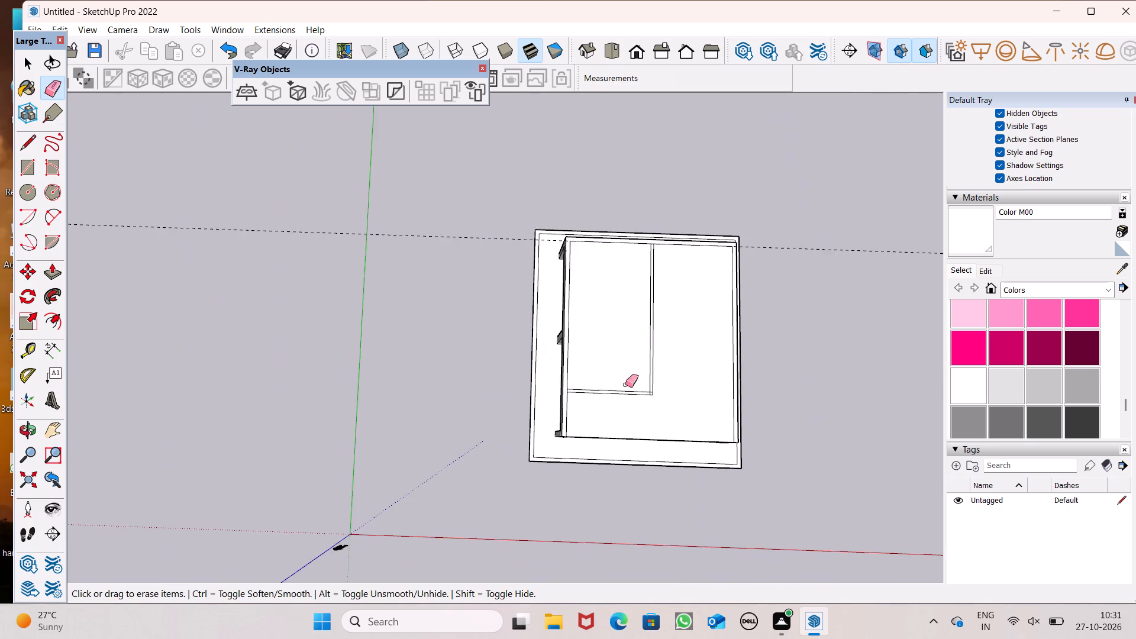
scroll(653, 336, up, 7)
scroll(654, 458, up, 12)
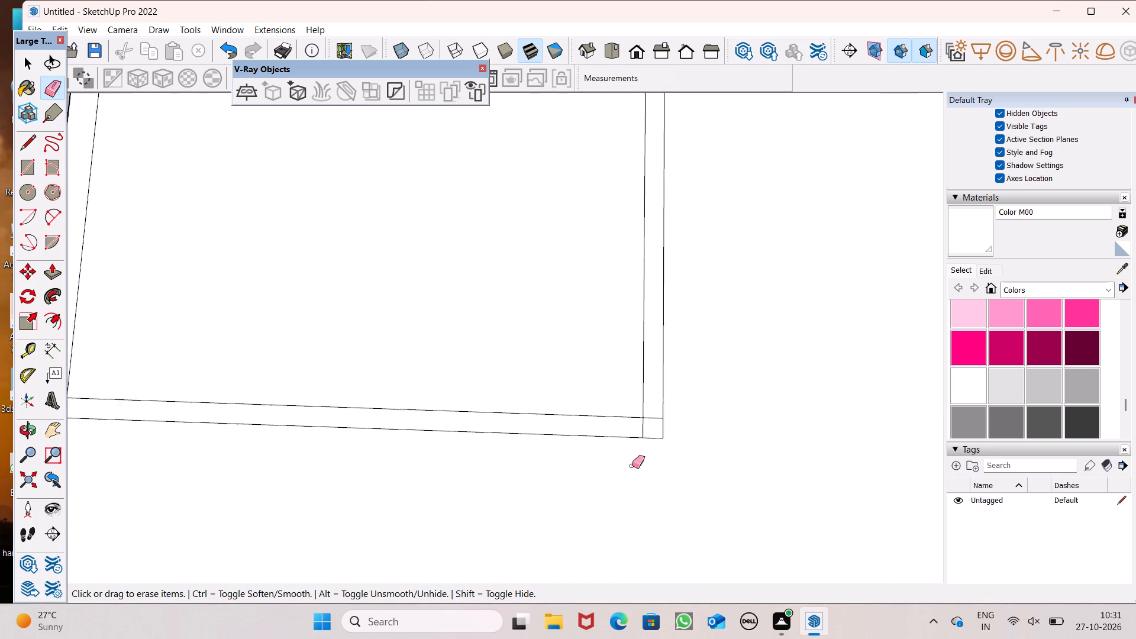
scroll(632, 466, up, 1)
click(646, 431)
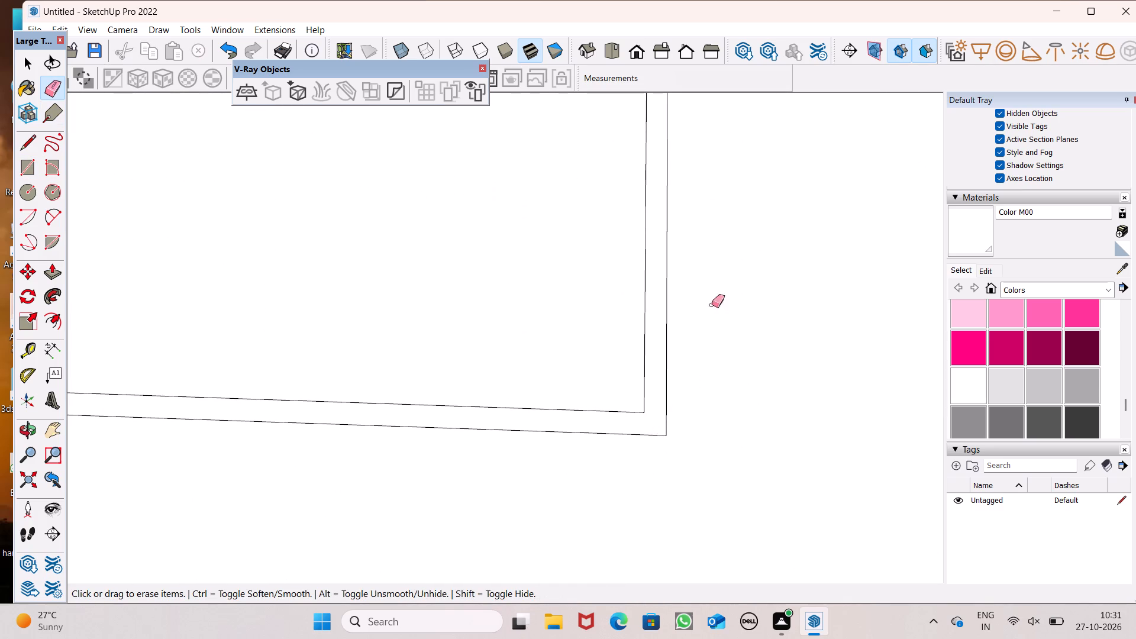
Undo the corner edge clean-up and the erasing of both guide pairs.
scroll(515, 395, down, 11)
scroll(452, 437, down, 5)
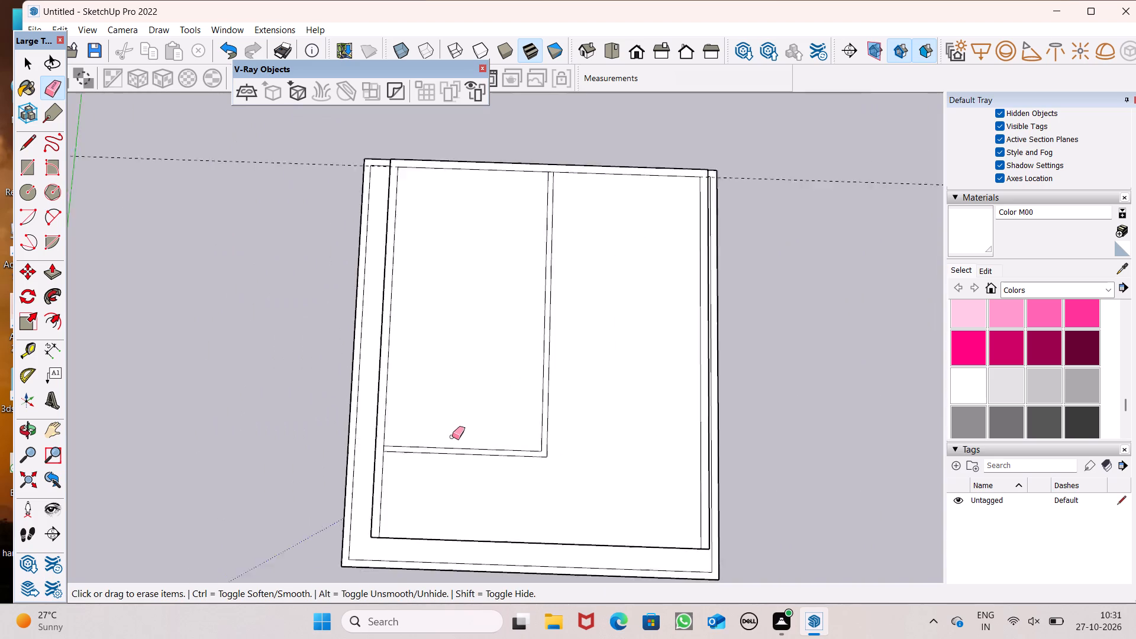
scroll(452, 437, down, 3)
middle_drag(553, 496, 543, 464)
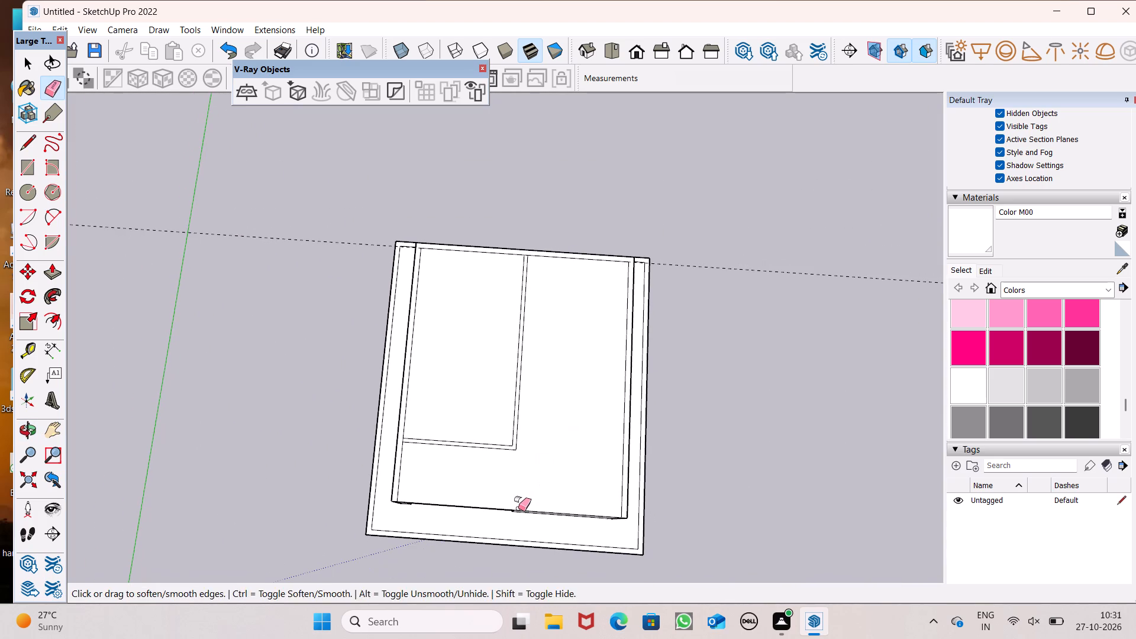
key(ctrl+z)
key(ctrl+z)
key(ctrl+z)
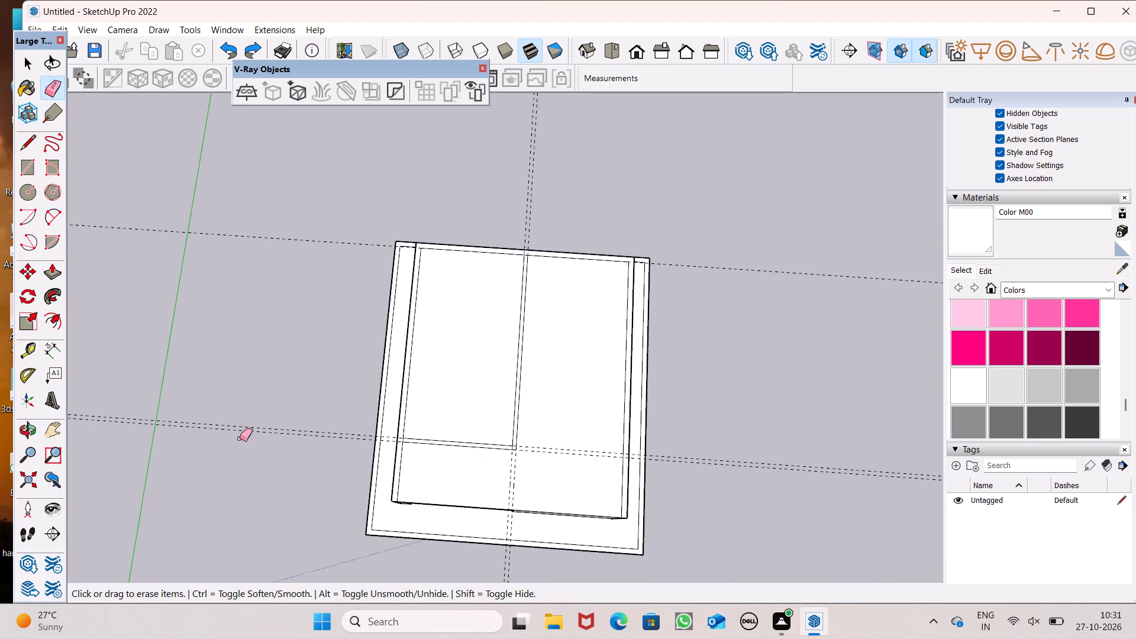
Draw a rectangle about 14' 7" by 6" between the cross guides, from the strip junction to the wall-side inner outline.
click(23, 141)
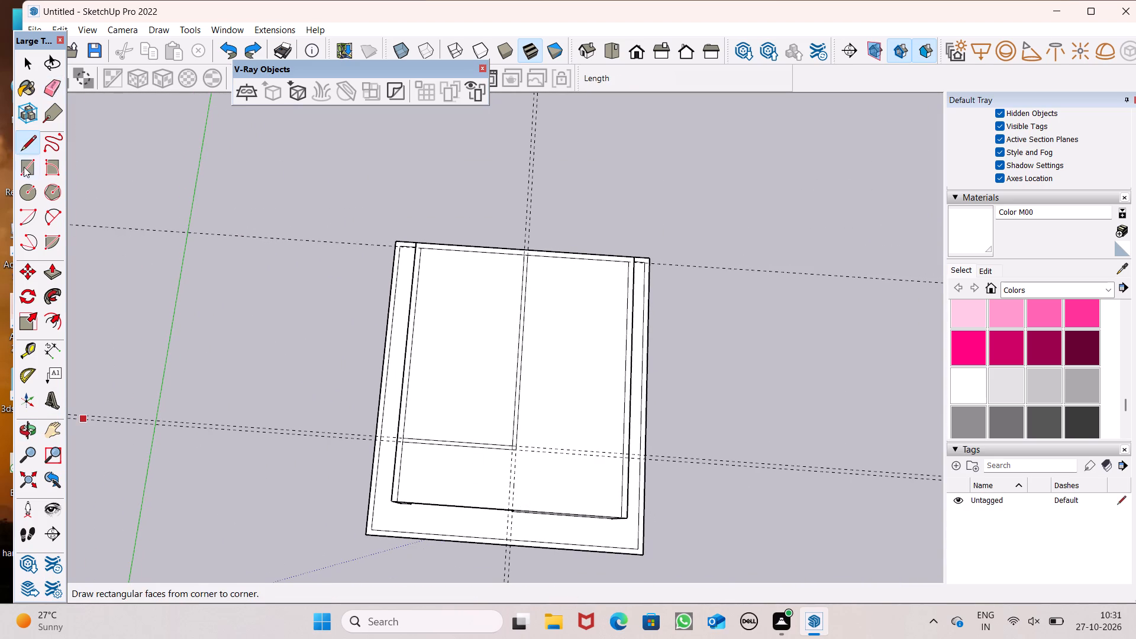
click(24, 167)
scroll(505, 425, up, 13)
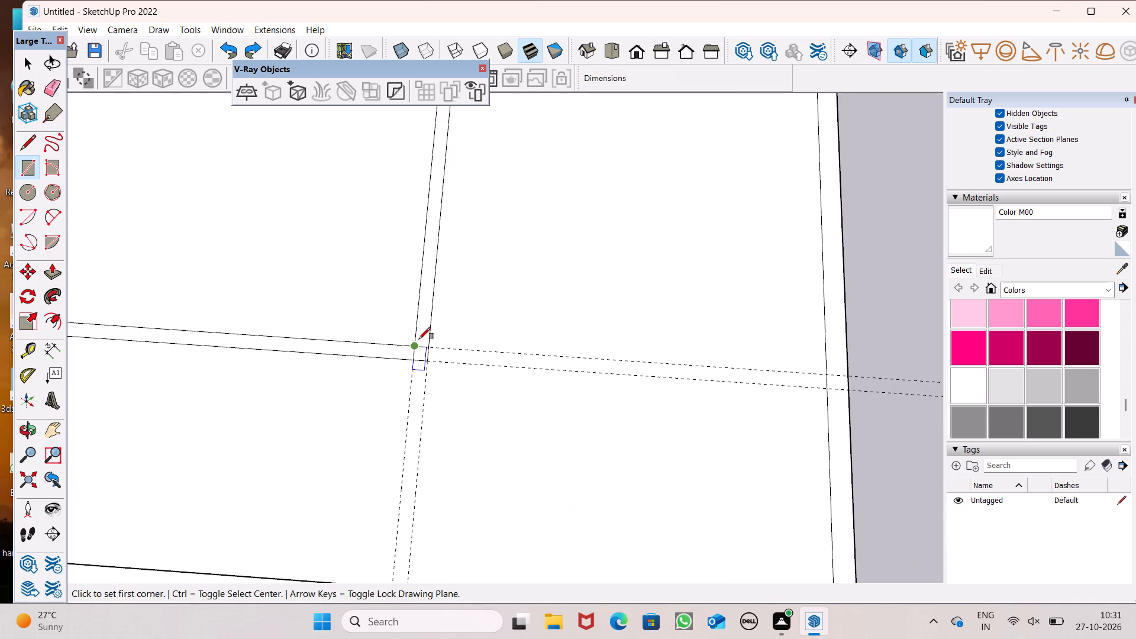
click(418, 339)
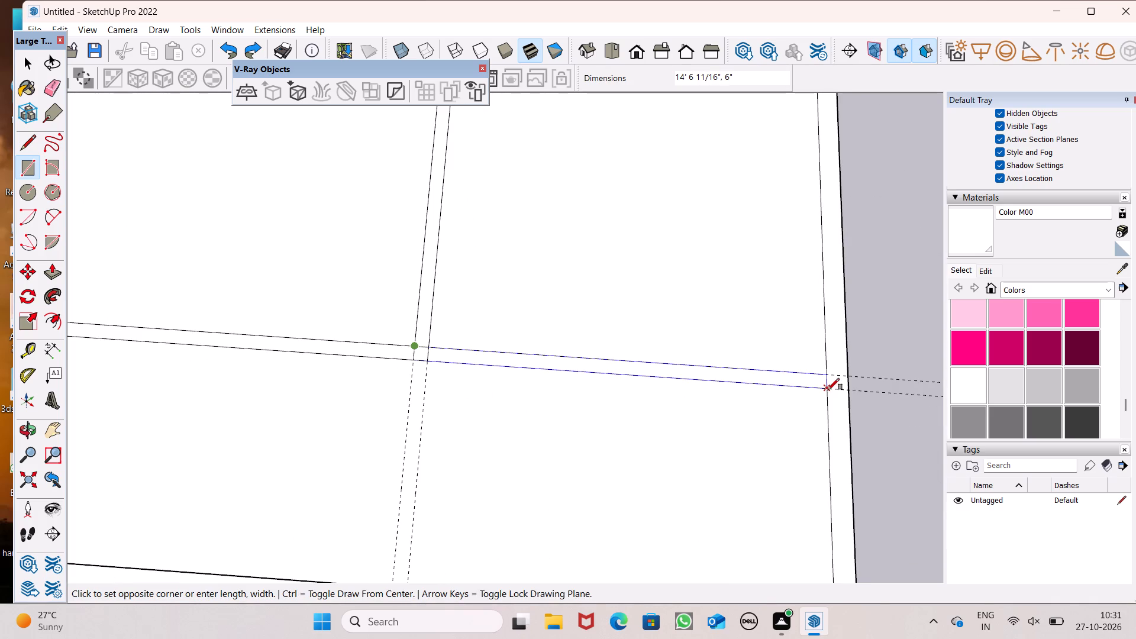
click(827, 390)
Draw a short line across the 6" lengthwise strip, roughly midway along it, joining its two long edges.
scroll(764, 281, down, 8)
scroll(773, 417, down, 4)
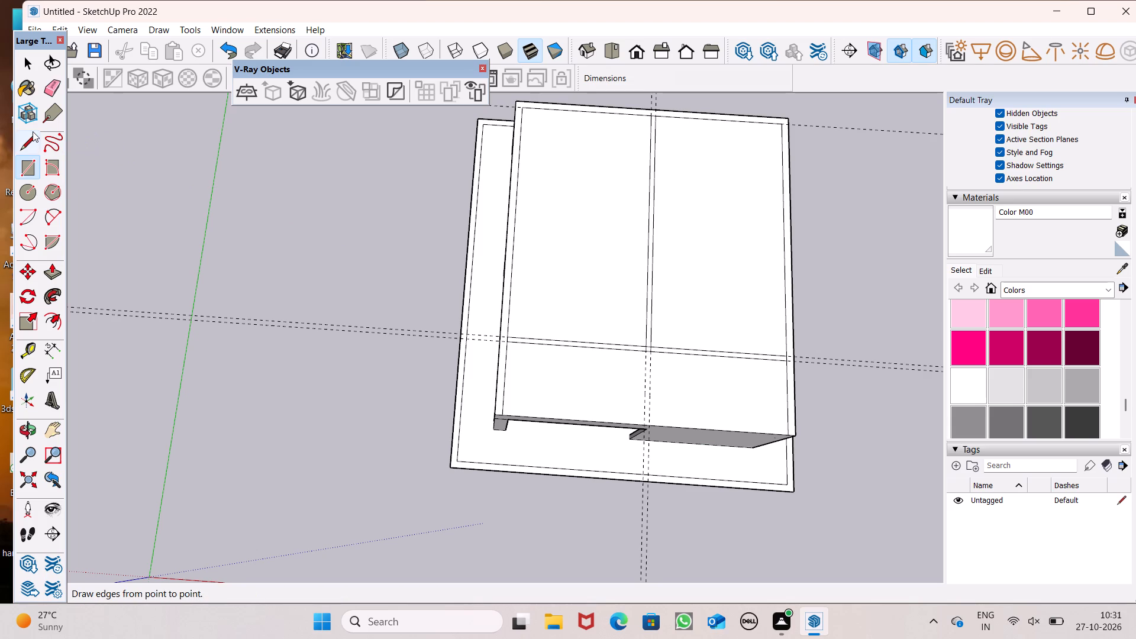
click(25, 148)
scroll(722, 225, up, 4)
scroll(618, 219, up, 5)
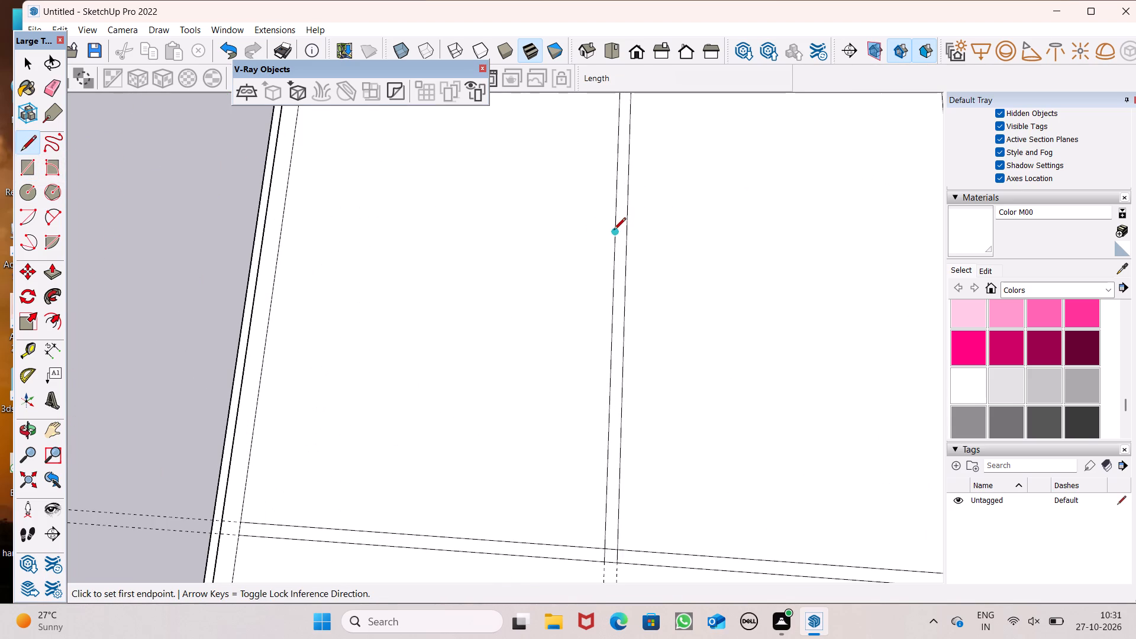
click(614, 231)
click(627, 233)
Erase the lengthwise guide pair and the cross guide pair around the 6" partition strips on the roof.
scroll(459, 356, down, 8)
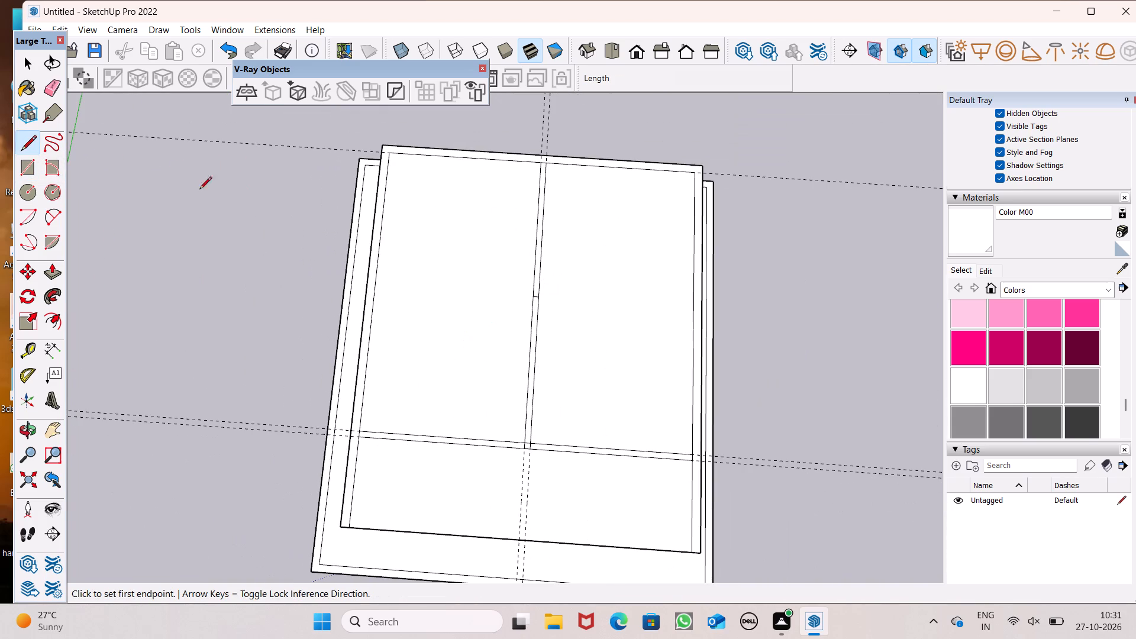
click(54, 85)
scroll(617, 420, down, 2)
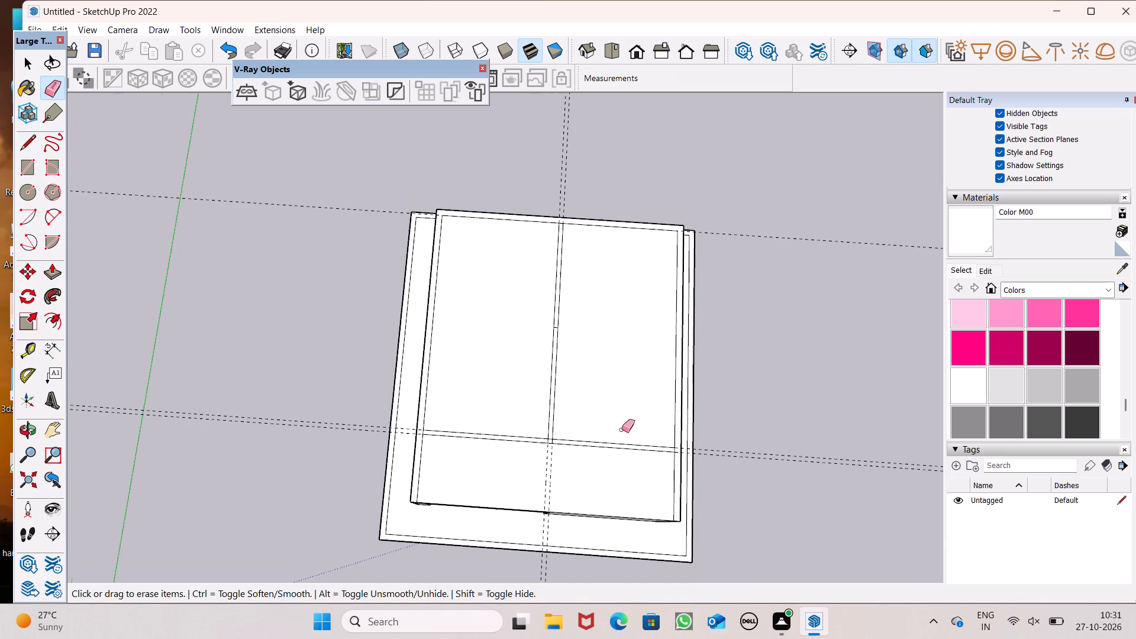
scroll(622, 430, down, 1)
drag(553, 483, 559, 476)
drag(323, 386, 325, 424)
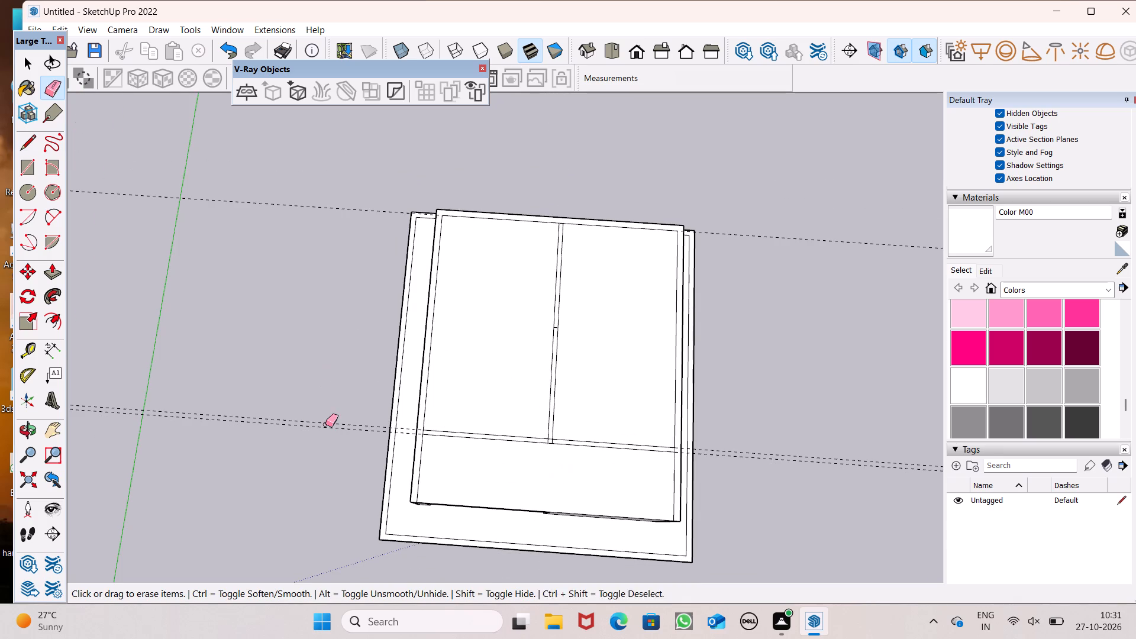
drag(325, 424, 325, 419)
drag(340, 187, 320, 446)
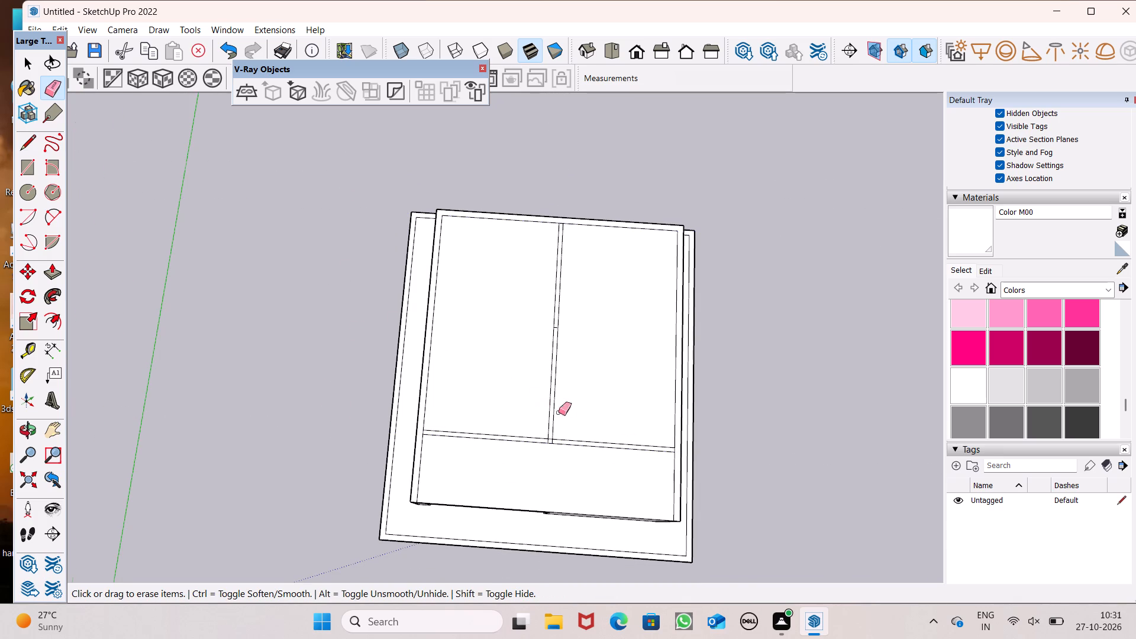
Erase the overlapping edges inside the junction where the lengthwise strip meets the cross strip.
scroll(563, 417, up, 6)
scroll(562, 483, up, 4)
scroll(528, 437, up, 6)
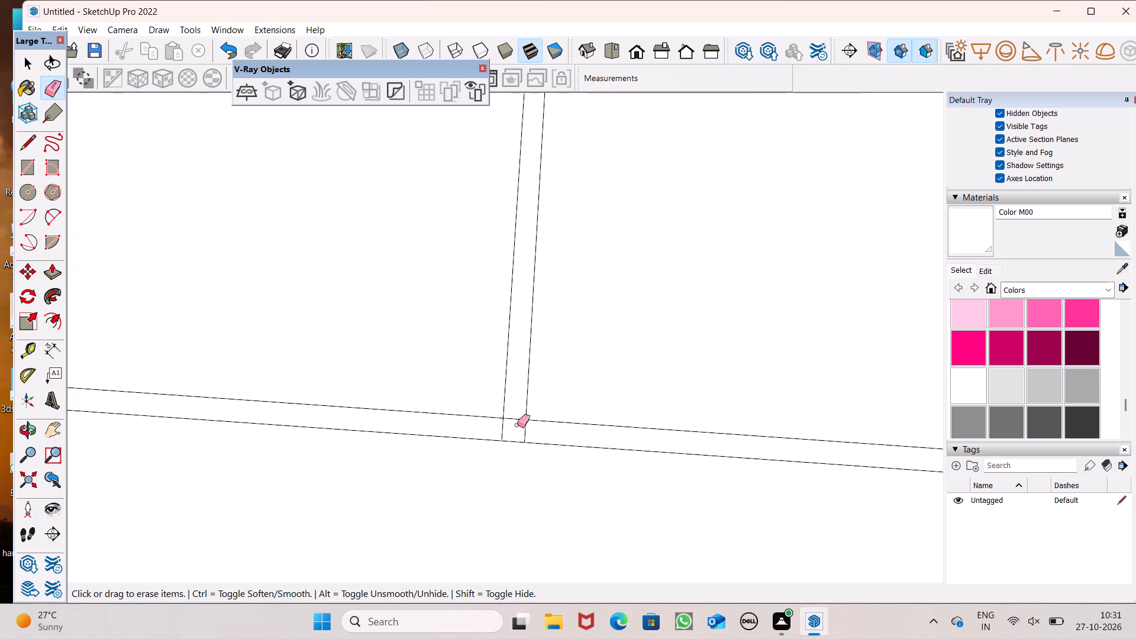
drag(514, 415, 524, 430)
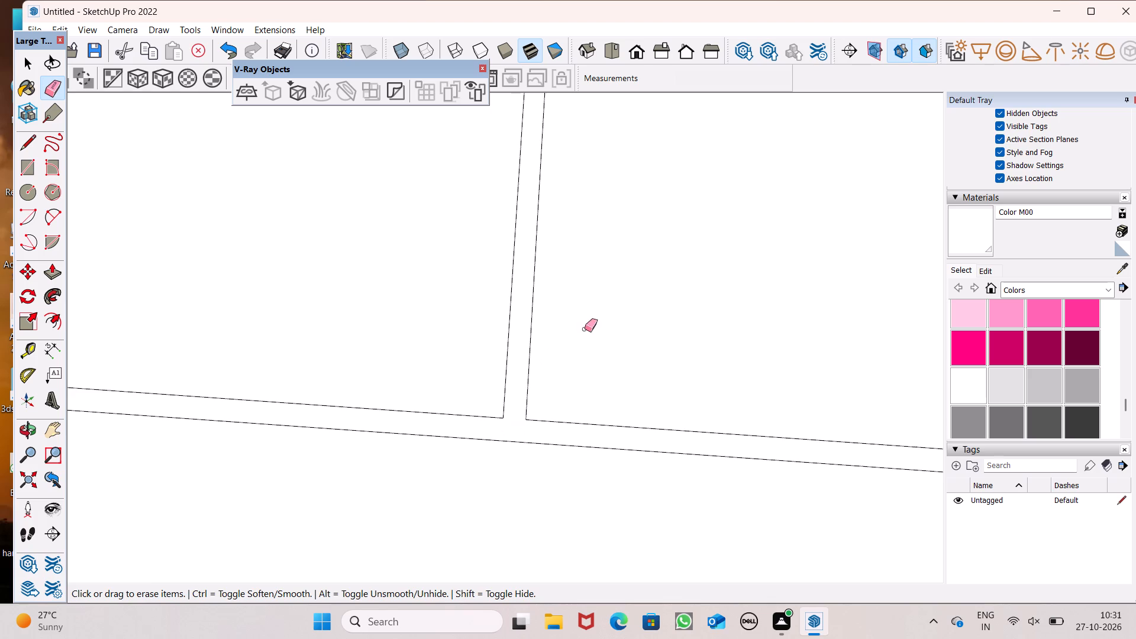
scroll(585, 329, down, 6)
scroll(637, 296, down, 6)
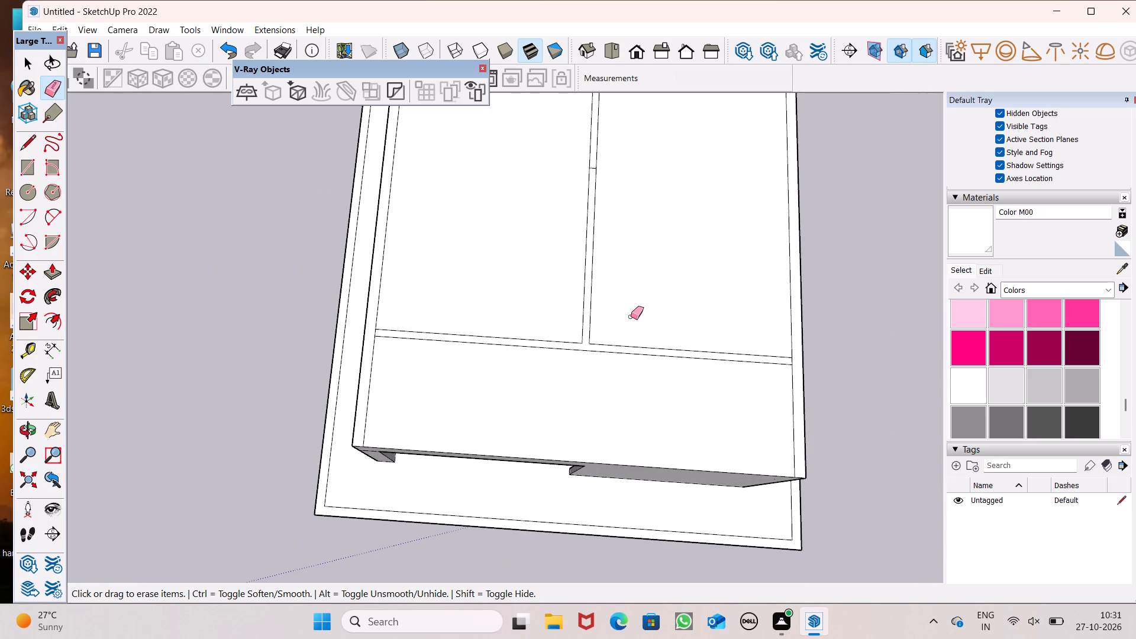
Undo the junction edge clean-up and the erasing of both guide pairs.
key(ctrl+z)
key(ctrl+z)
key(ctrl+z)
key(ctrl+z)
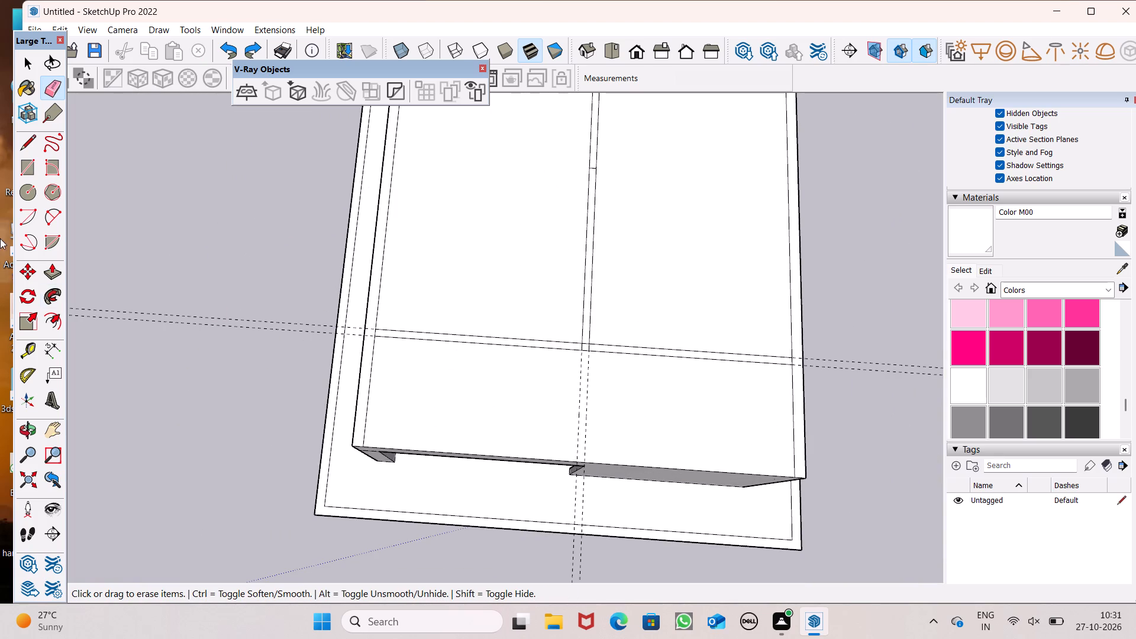
Draw a rectangle about 7' 8" by 6" between the lengthwise guides, from the strip junction to the roof's front edge.
click(24, 172)
scroll(497, 333, down, 2)
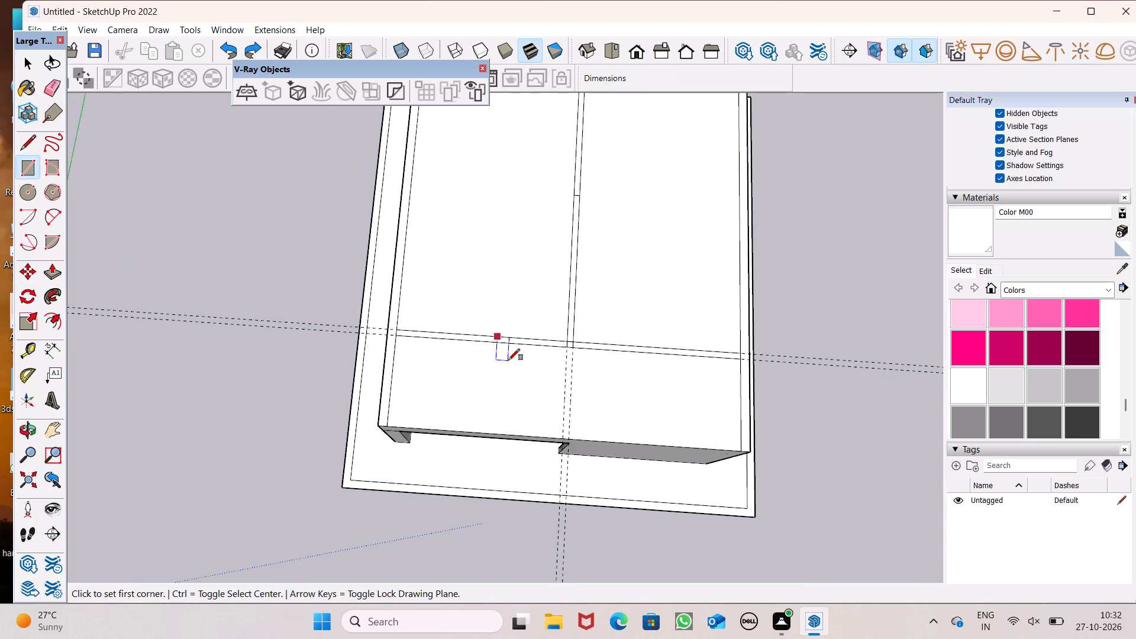
scroll(545, 433, up, 9)
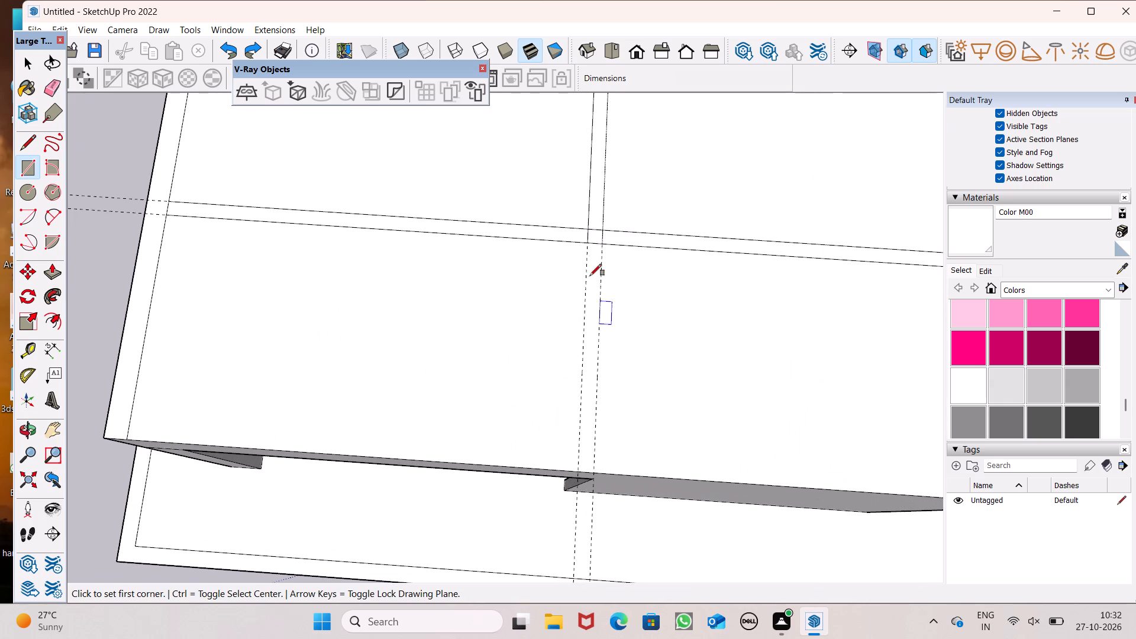
click(590, 244)
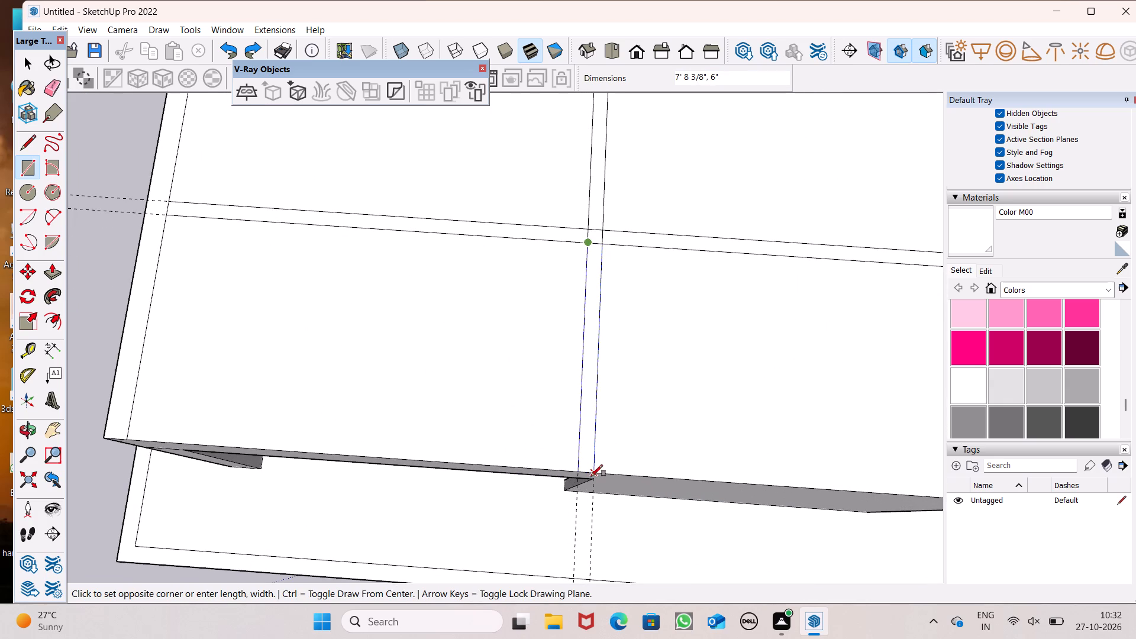
click(590, 476)
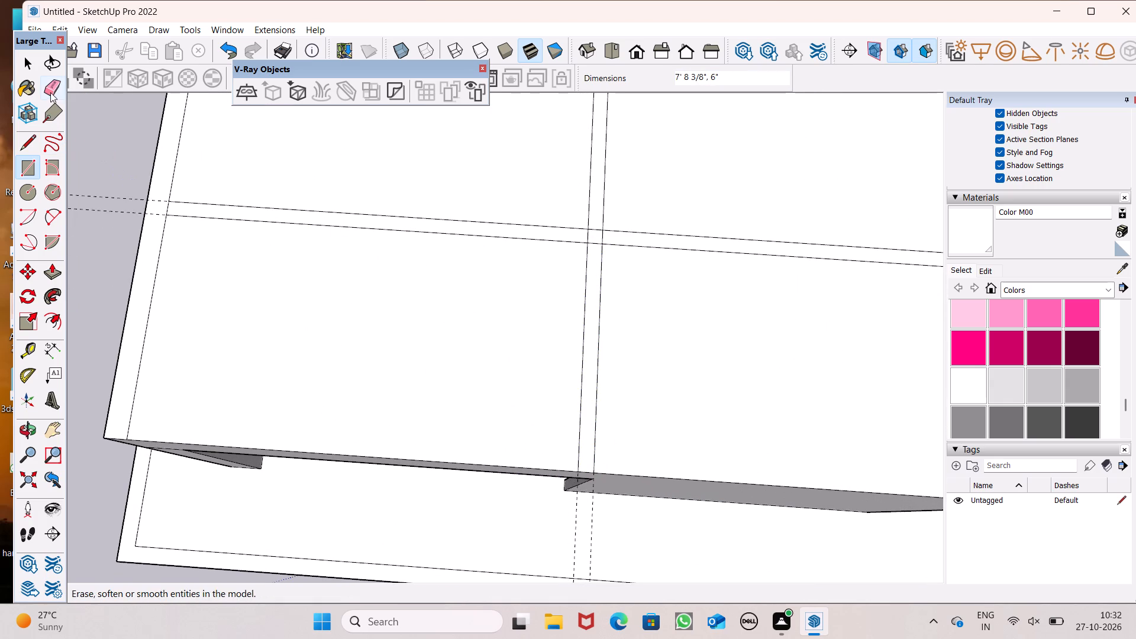
Erase the edges crossing inside the four-way strip junction, along with the lengthwise and cross guide pairs.
click(50, 92)
scroll(371, 287, down, 4)
scroll(499, 274, up, 6)
drag(540, 240, 537, 240)
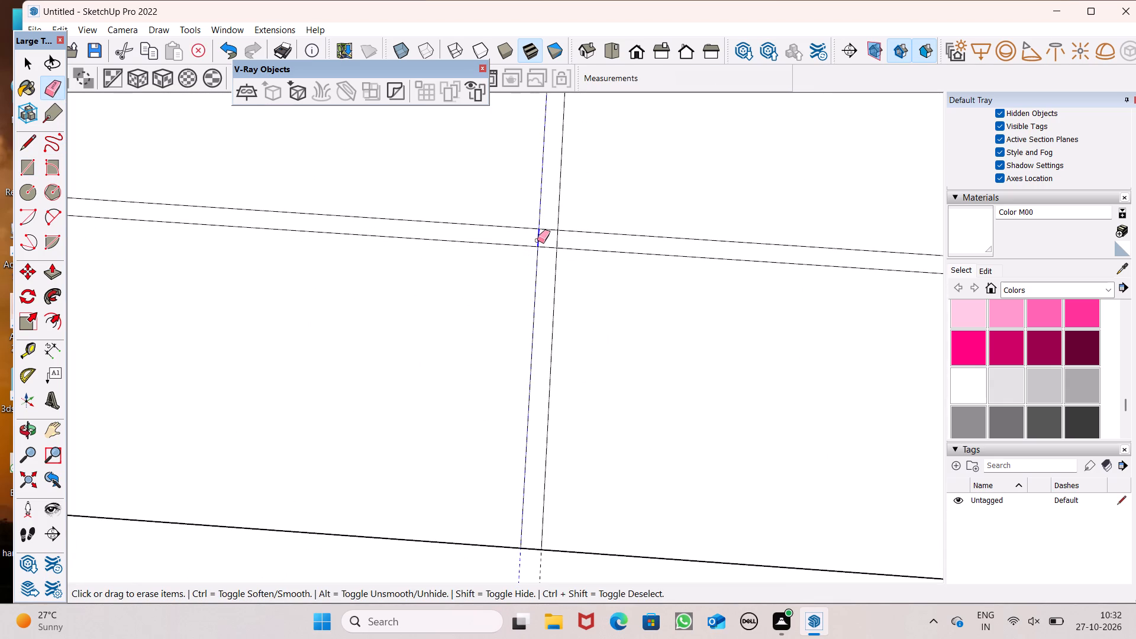
drag(537, 240, 538, 234)
drag(553, 226, 548, 258)
scroll(566, 478, down, 2)
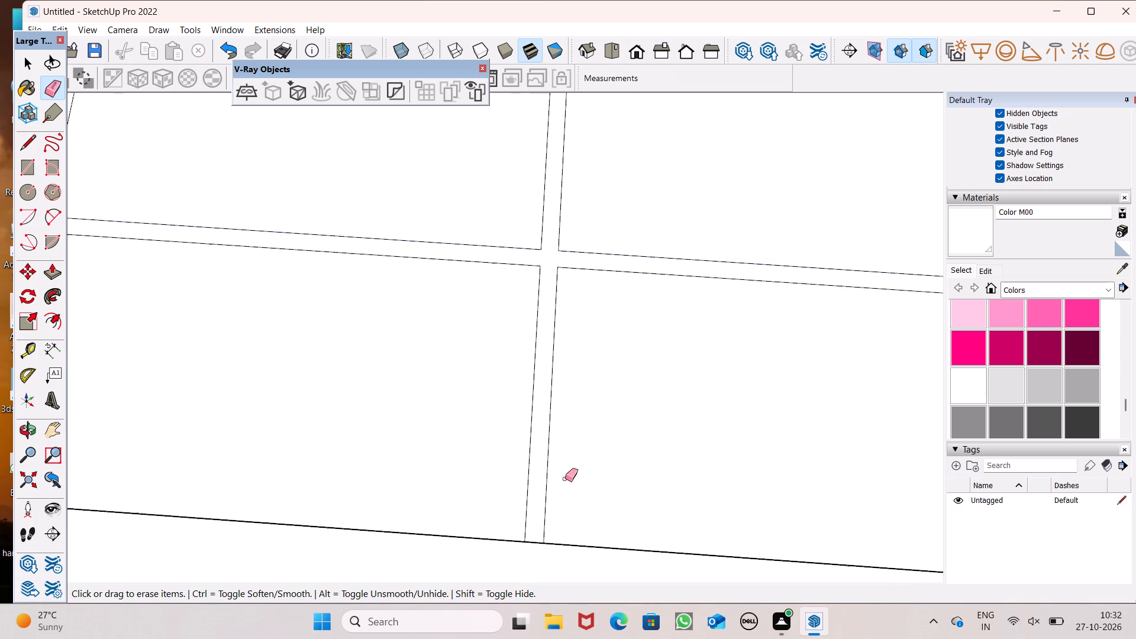
scroll(565, 479, down, 11)
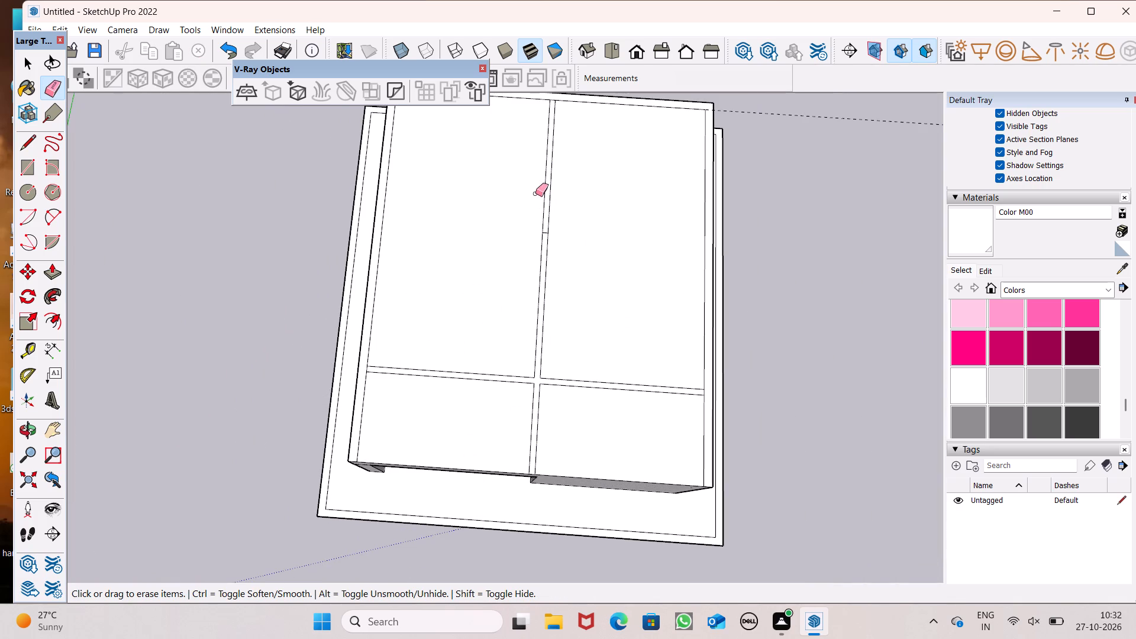
Erase both long edges of the lengthwise strip between its short cross line and the far wall.
drag(535, 193, 559, 187)
scroll(587, 298, down, 3)
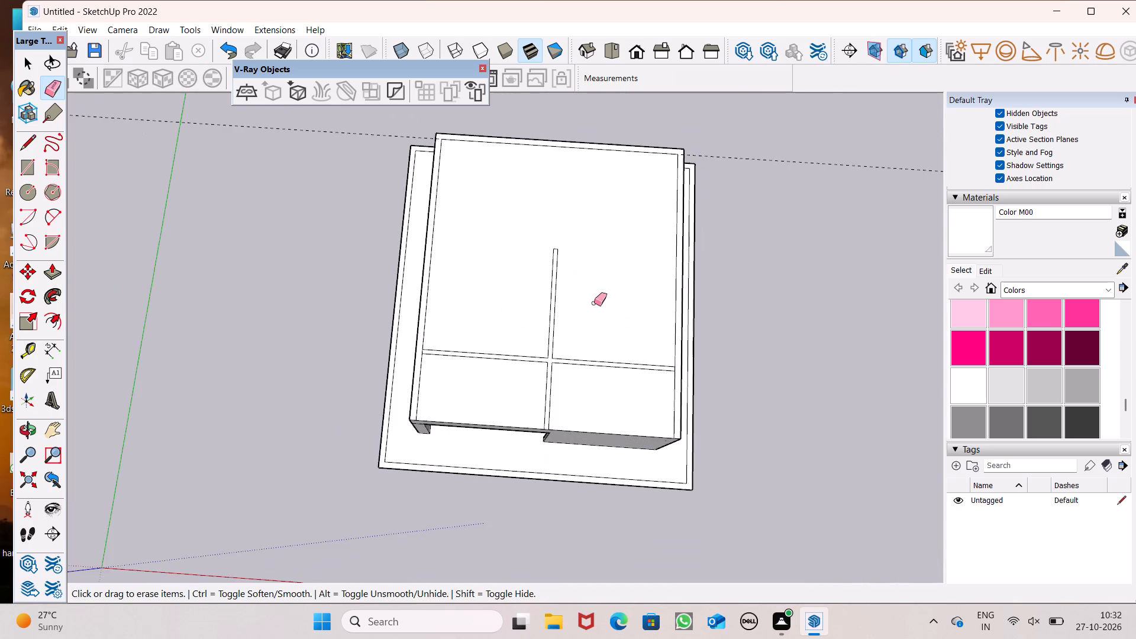
middle_drag(629, 372, 624, 322)
scroll(646, 293, up, 8)
scroll(646, 250, down, 6)
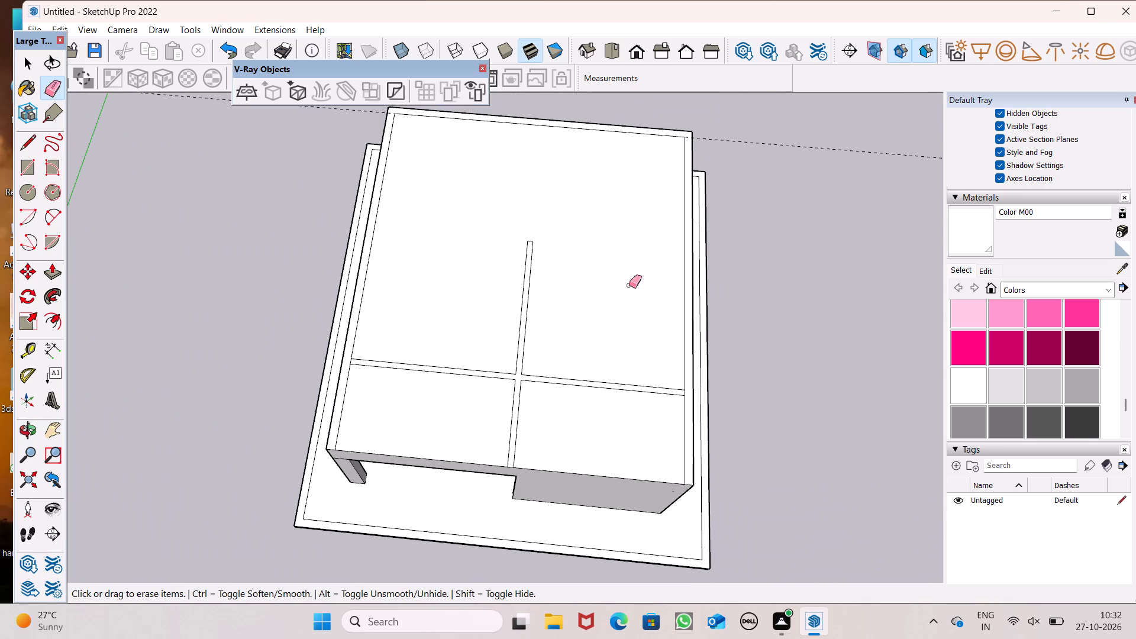
scroll(535, 216, up, 2)
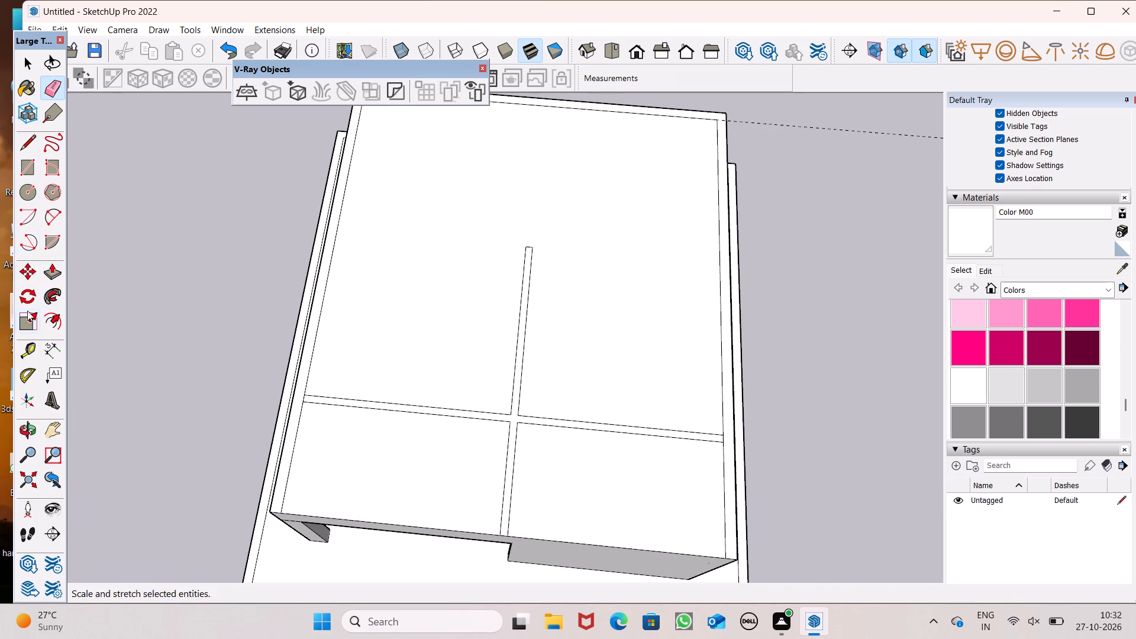
Draw a line about 14' 1" long from the shortened strip's end corner square across to the side wall's inner outline.
click(33, 356)
scroll(383, 260, up, 5)
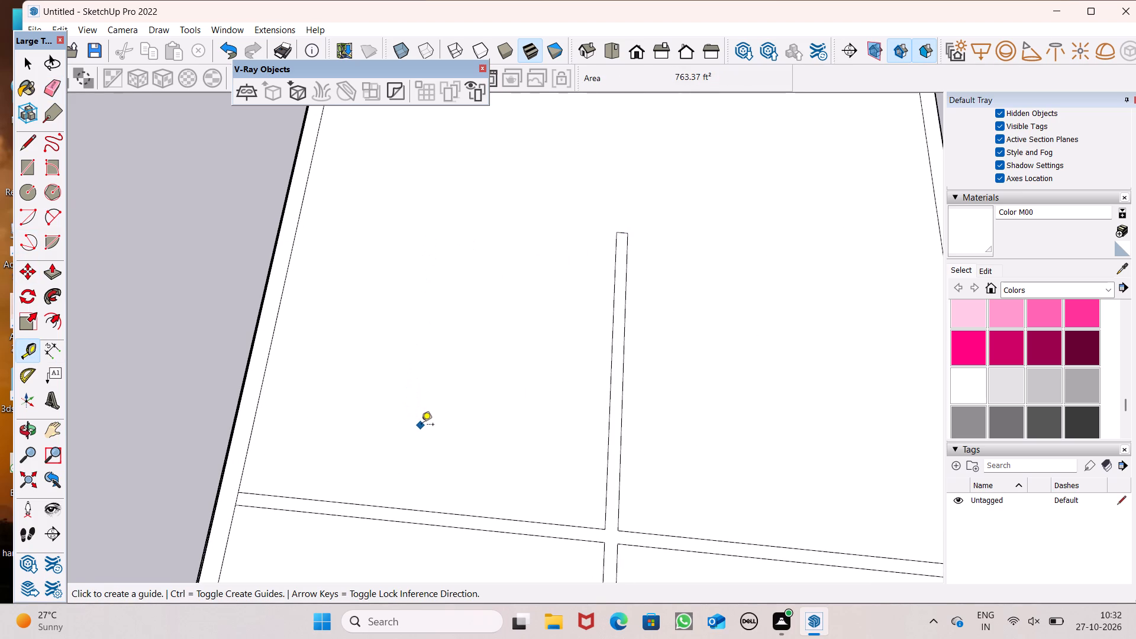
click(31, 139)
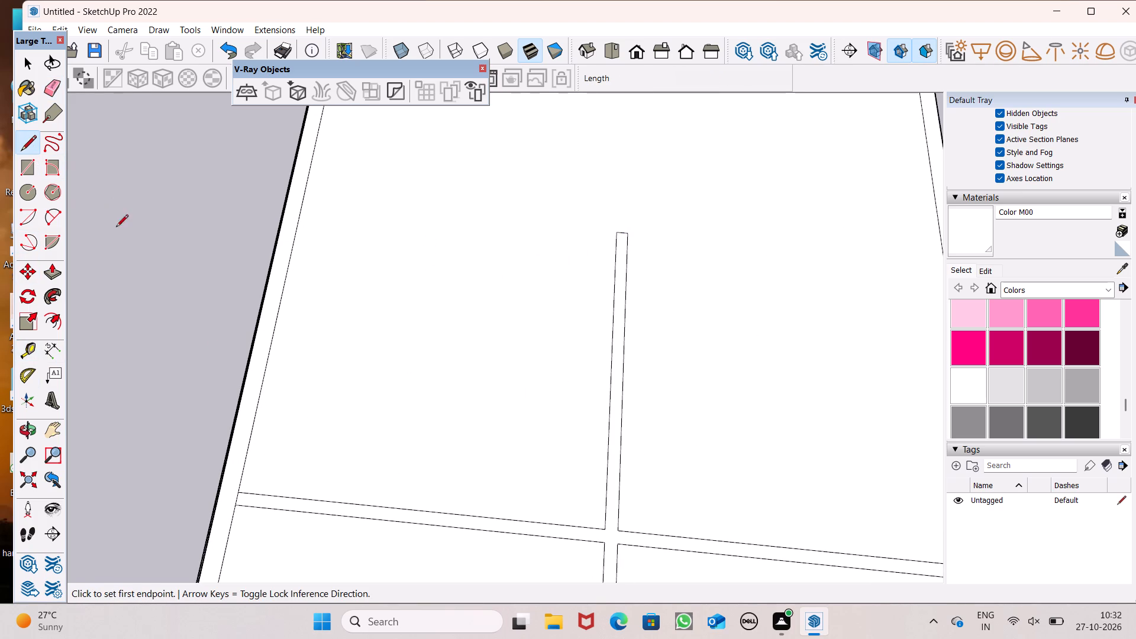
scroll(120, 234, down, 3)
scroll(504, 187, up, 7)
click(527, 287)
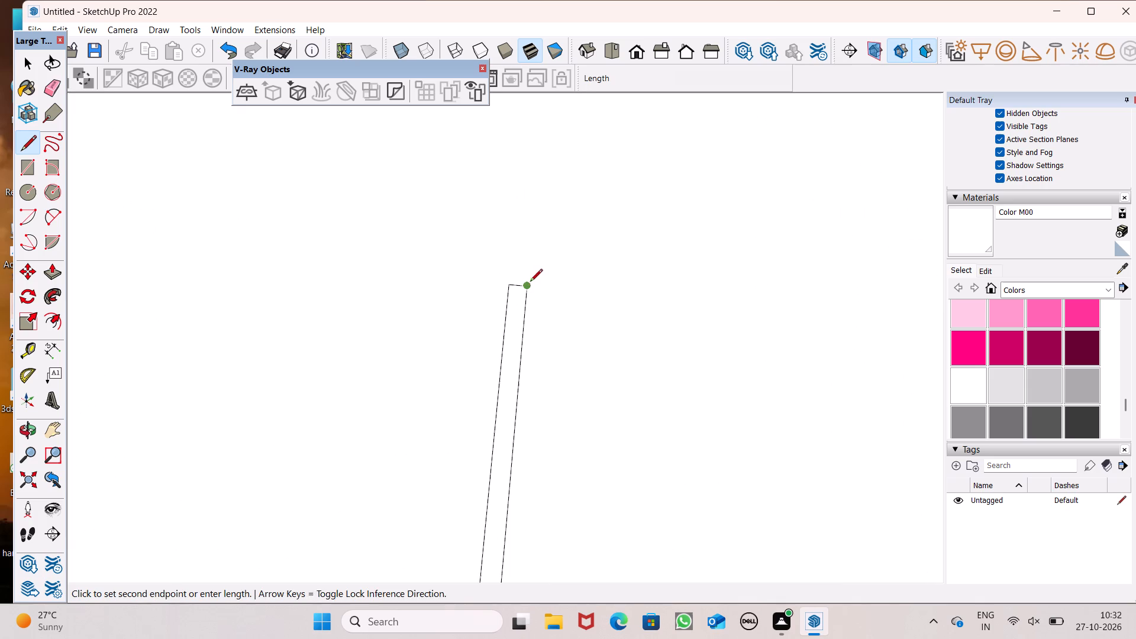
scroll(686, 372, down, 7)
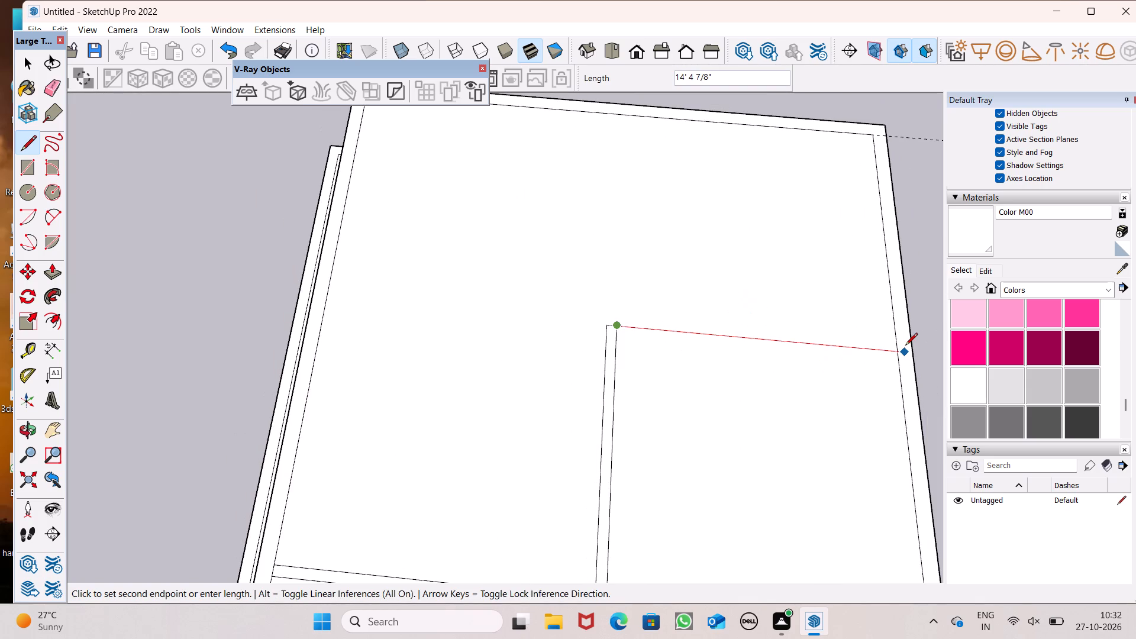
scroll(905, 346, up, 4)
click(890, 351)
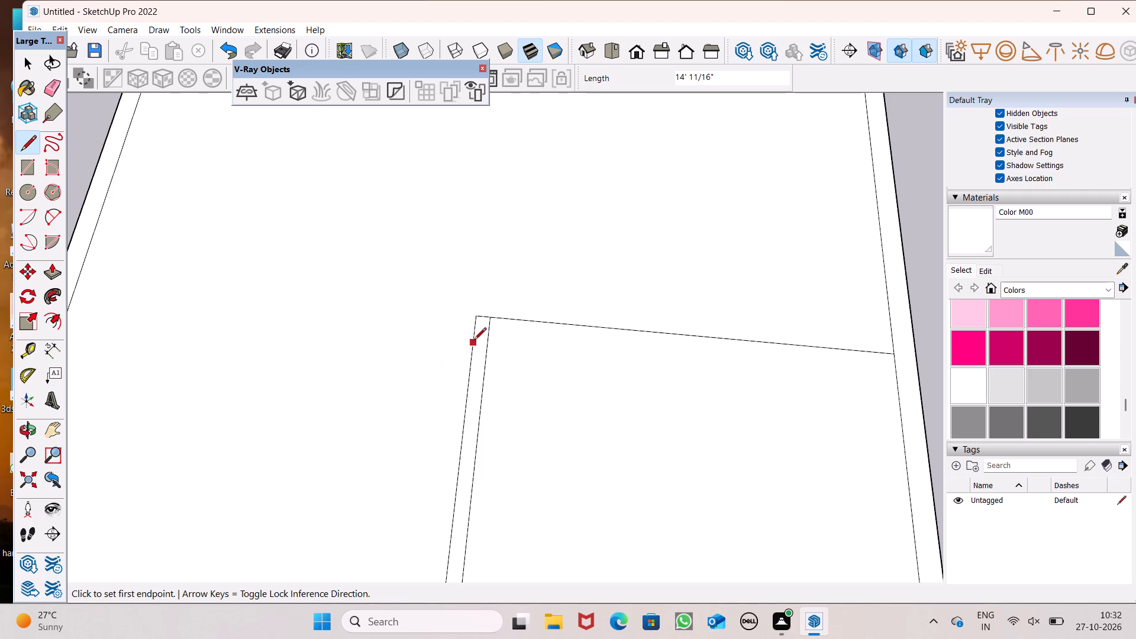
Place a guide 6" from the new line towards the strip junction and trace it from the strip's outer edge to the side wall's inner outline.
click(26, 352)
click(659, 333)
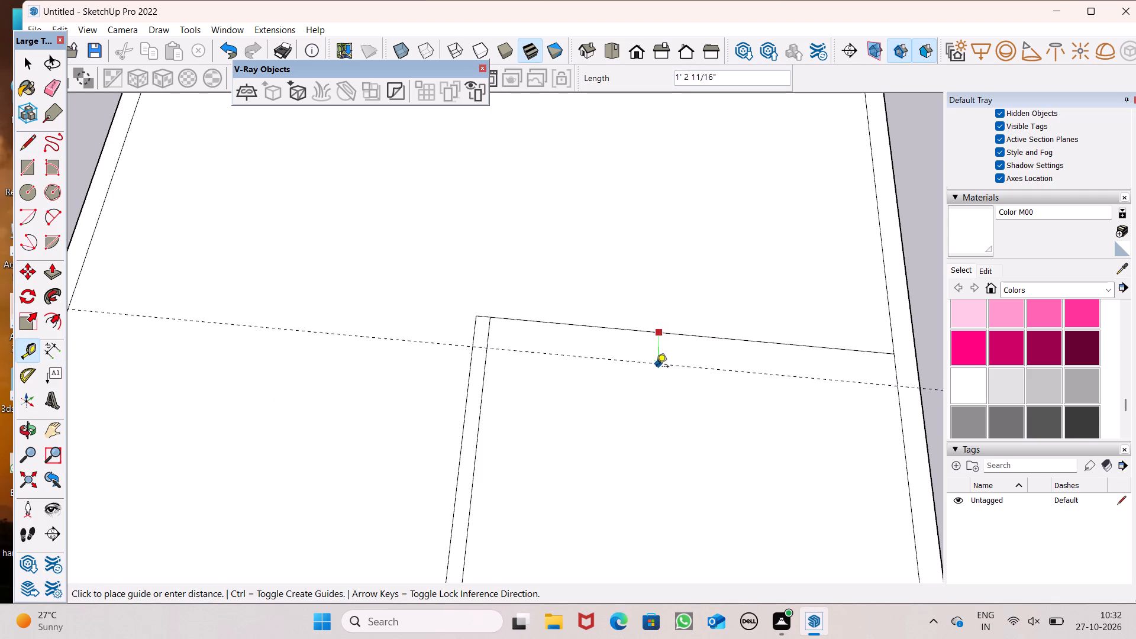
text(6")
key(Return)
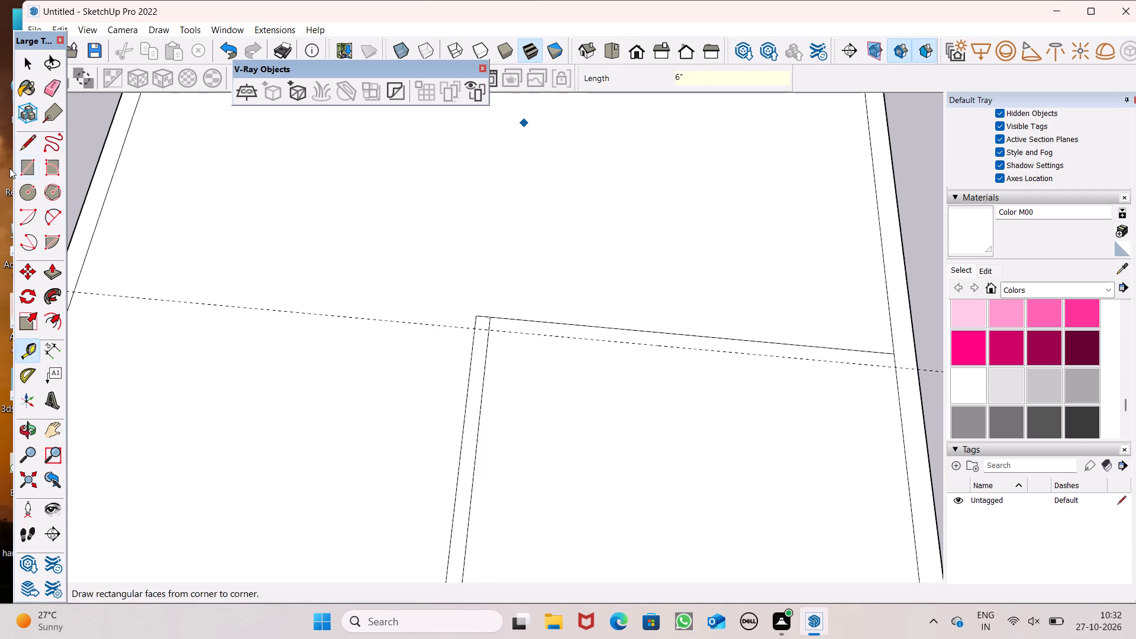
click(34, 143)
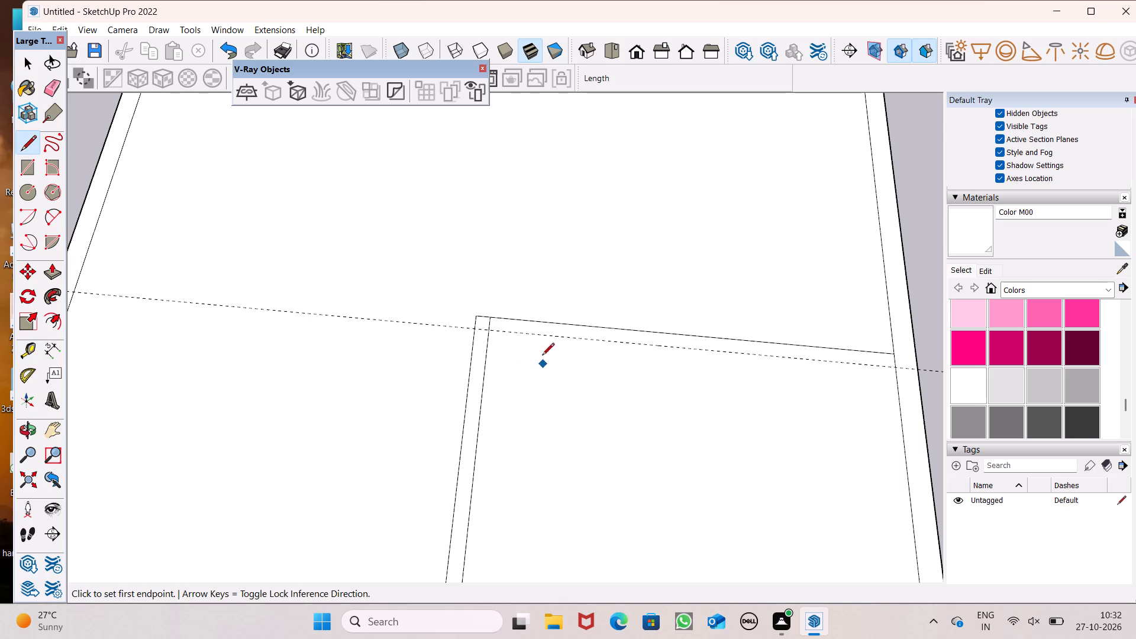
click(475, 326)
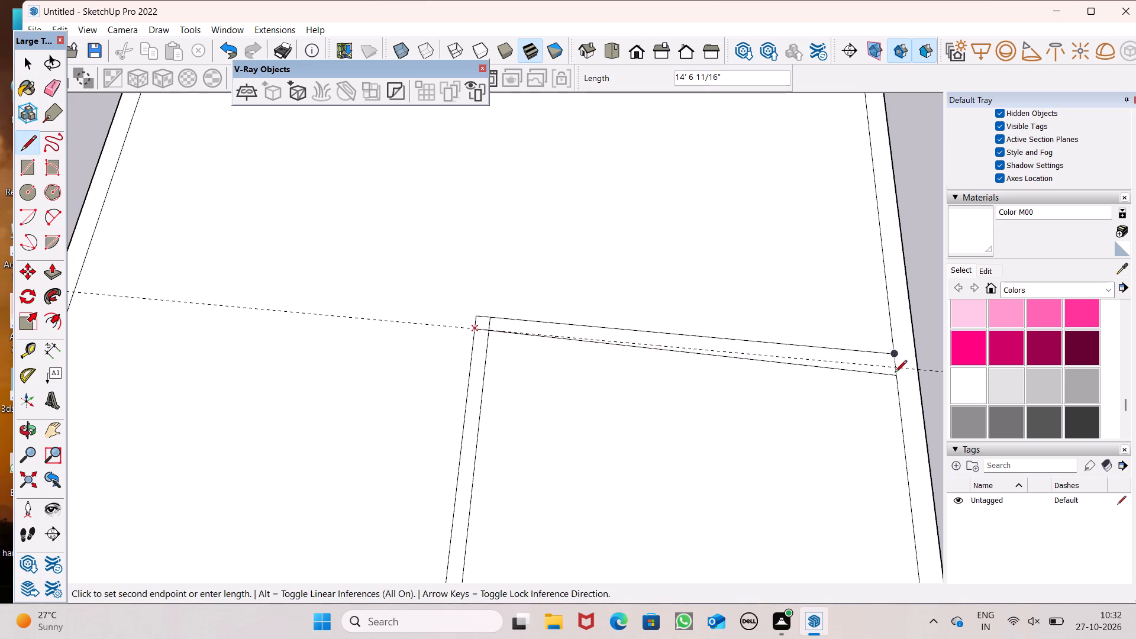
click(895, 372)
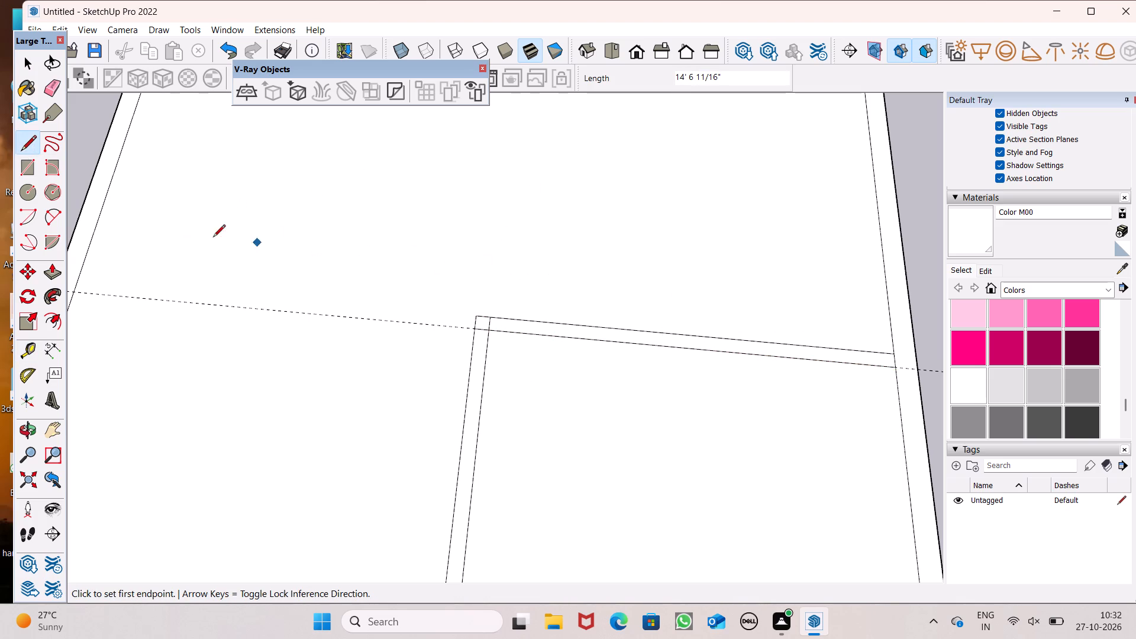
Erase the 6" guide and the overlapping edges inside the corner where the new cross strip meets the lengthwise strip.
click(66, 93)
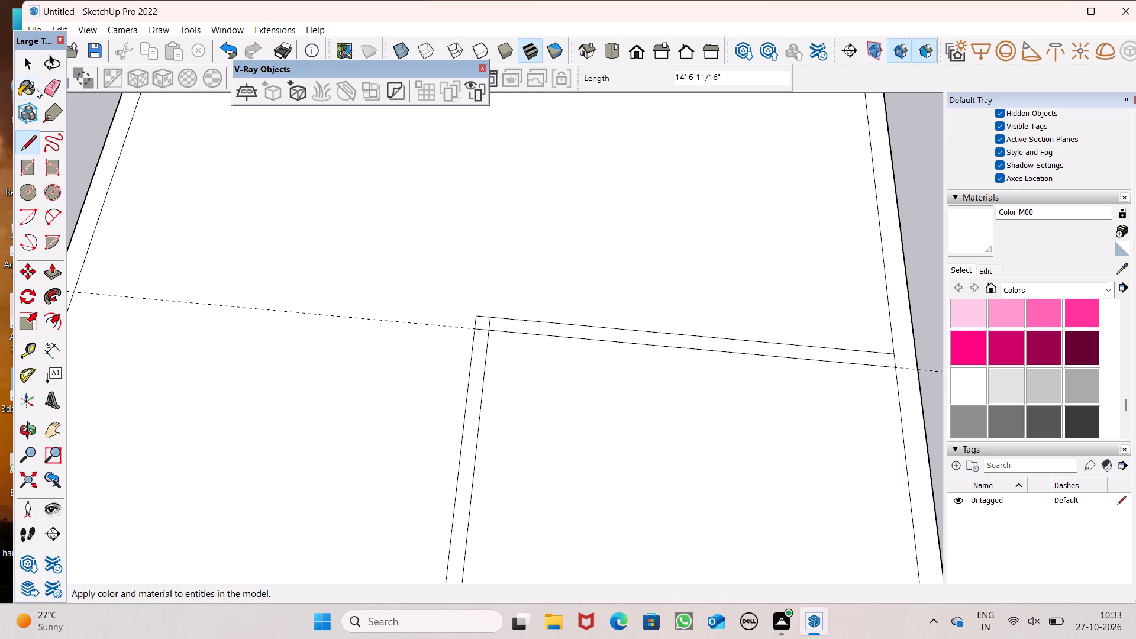
click(48, 84)
drag(375, 259, 399, 331)
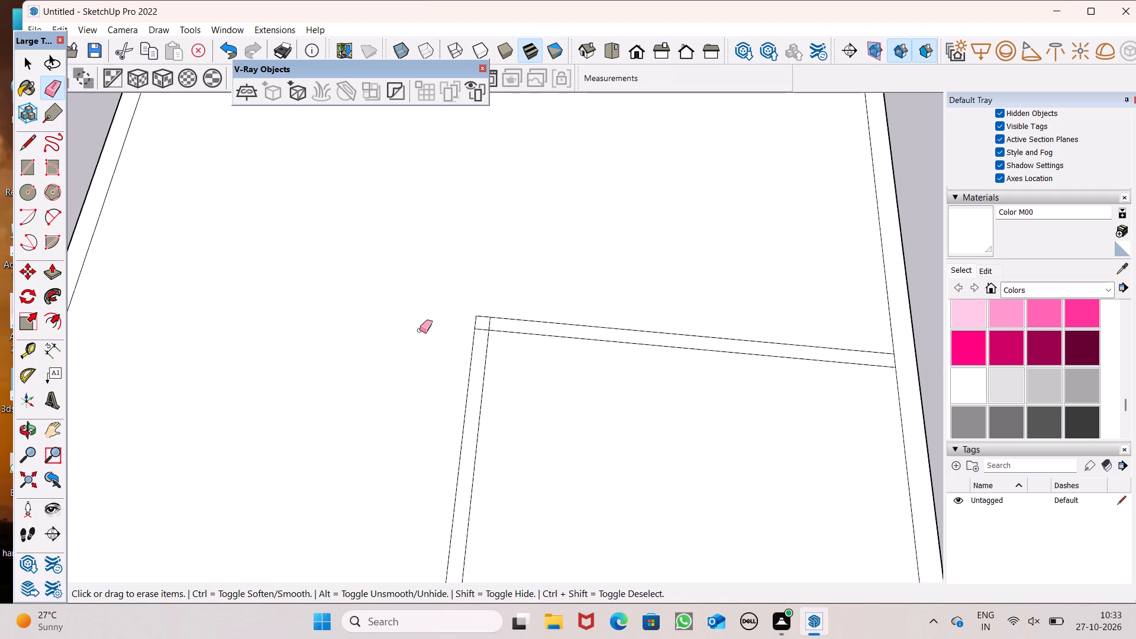
scroll(494, 337, up, 7)
drag(475, 314, 477, 317)
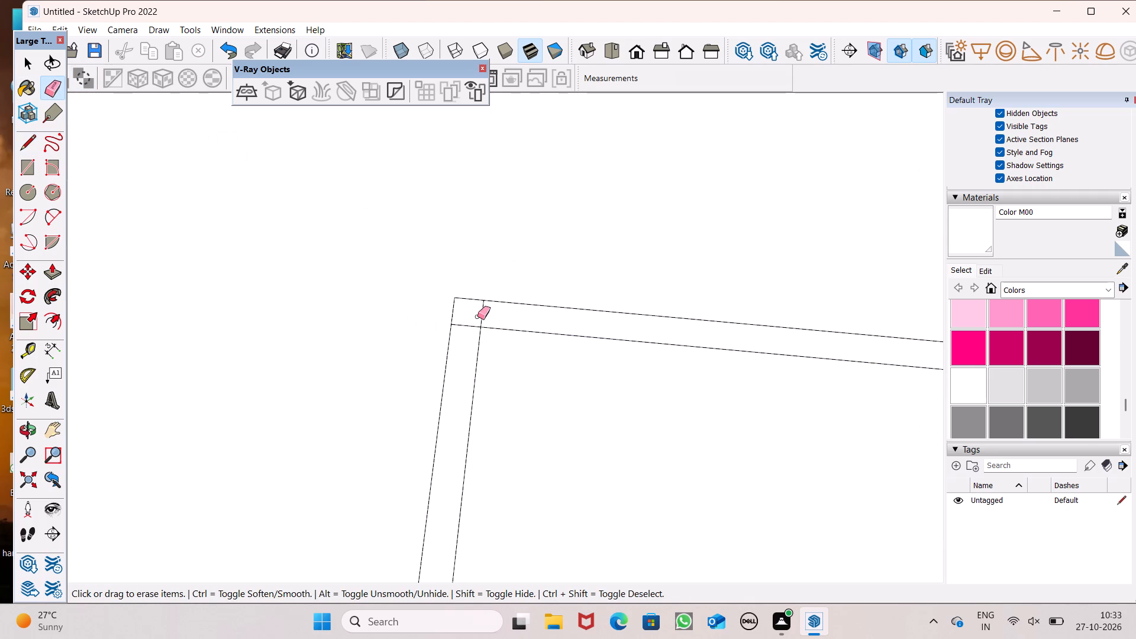
drag(477, 317, 489, 318)
scroll(513, 231, down, 5)
key(space)
scroll(505, 233, down, 4)
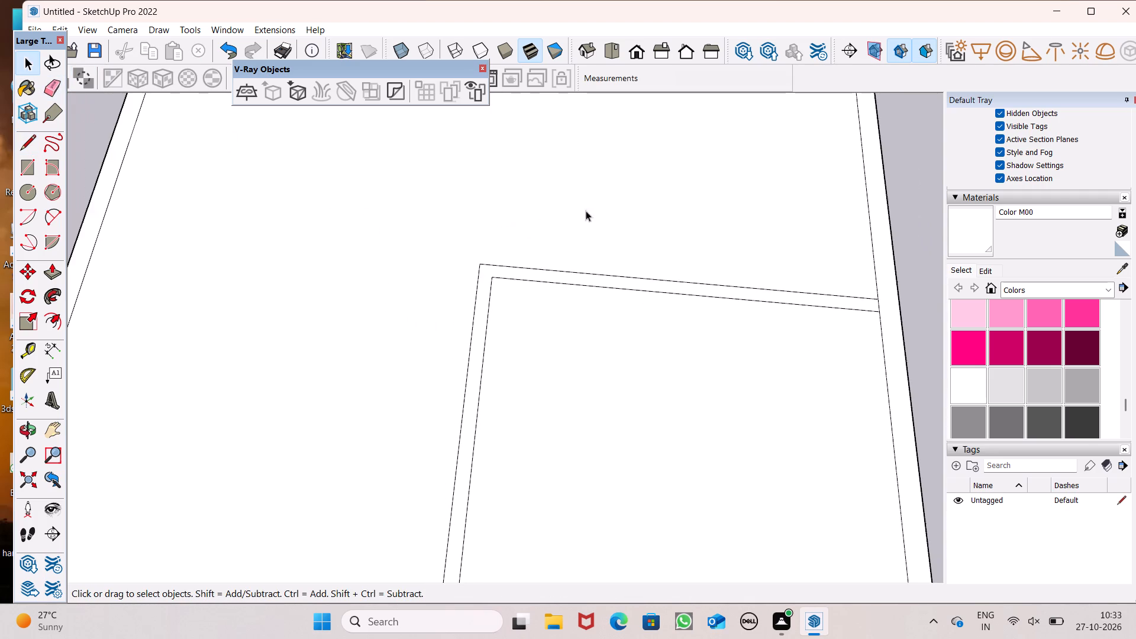
Erase the short piece of the side wall's inner outline across the end of the cross strip.
scroll(612, 204, down, 1)
scroll(653, 246, down, 6)
scroll(700, 254, down, 3)
scroll(768, 322, up, 2)
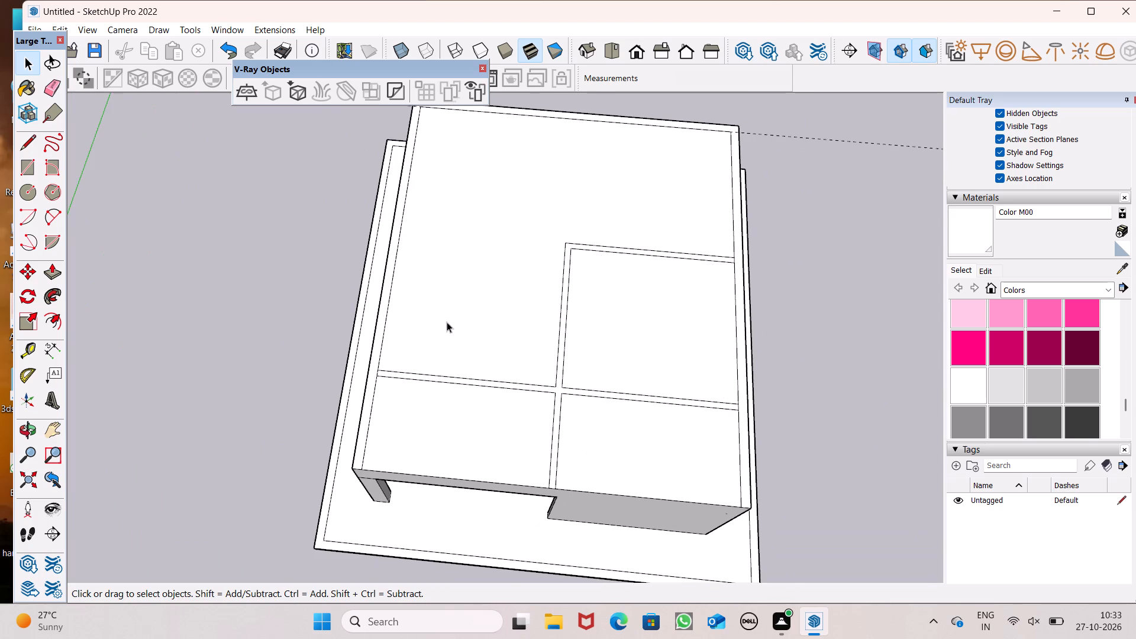
scroll(412, 368, up, 1)
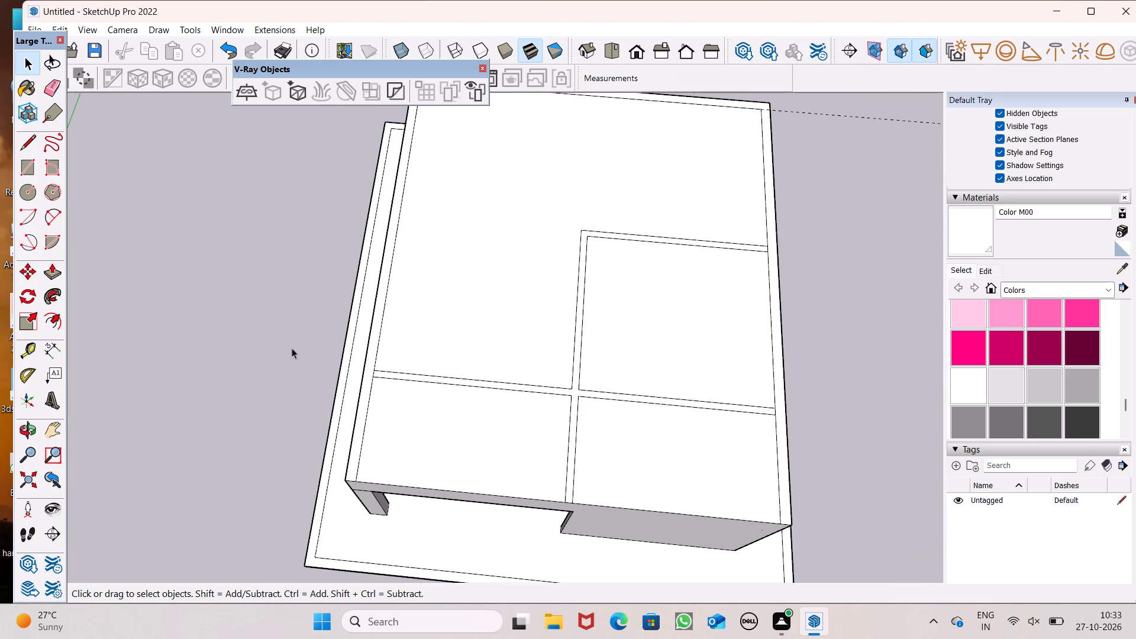
click(60, 78)
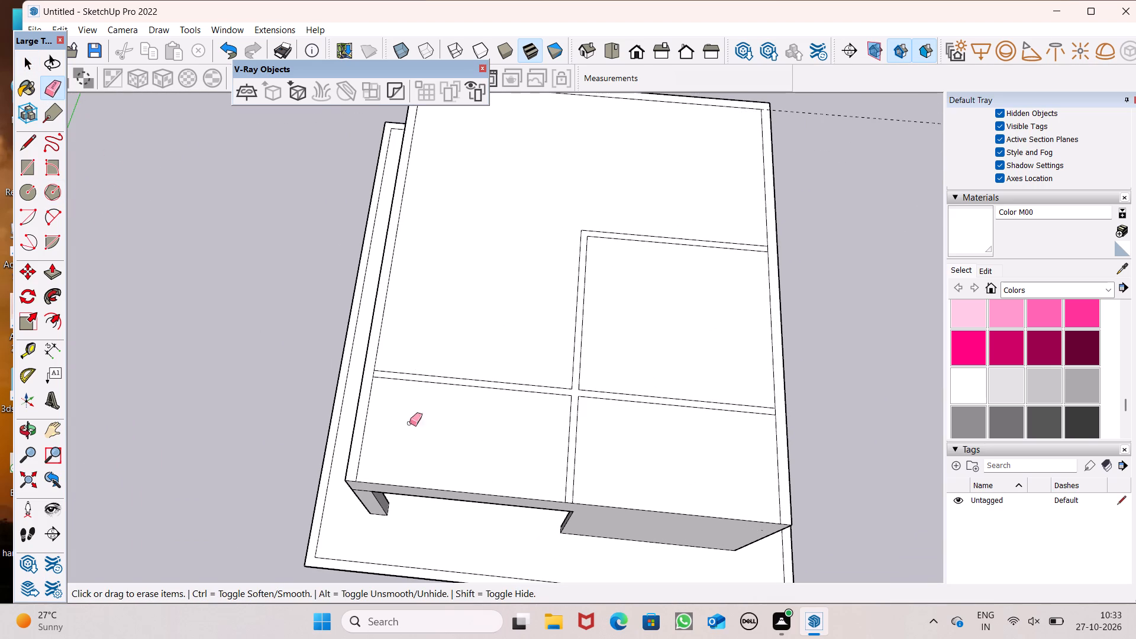
scroll(425, 390, up, 4)
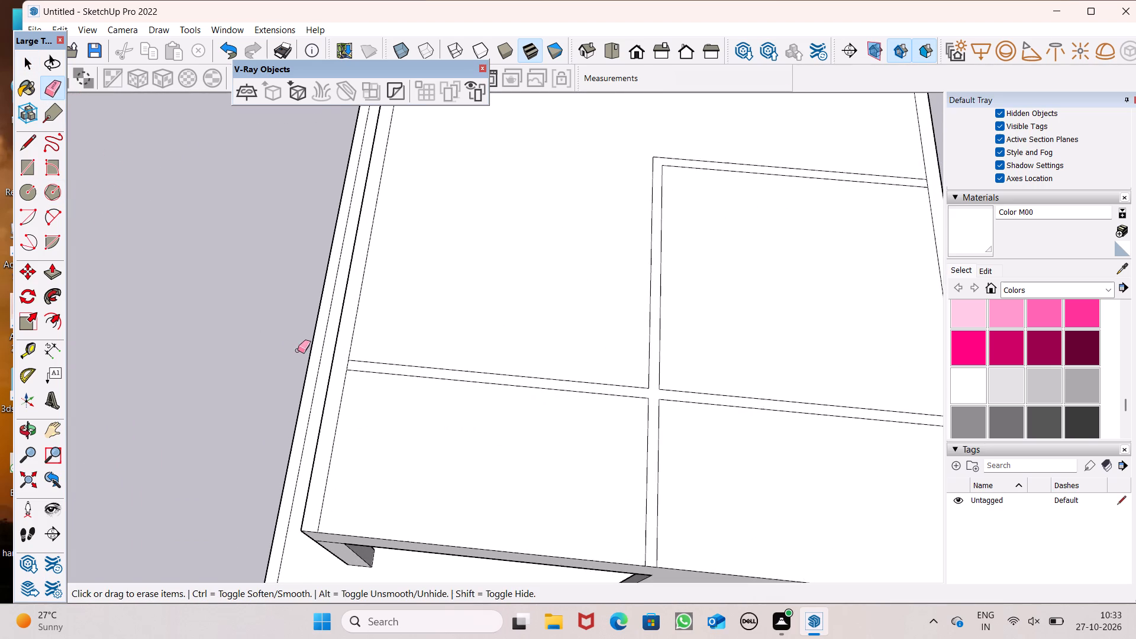
scroll(302, 350, up, 5)
drag(372, 370, 363, 370)
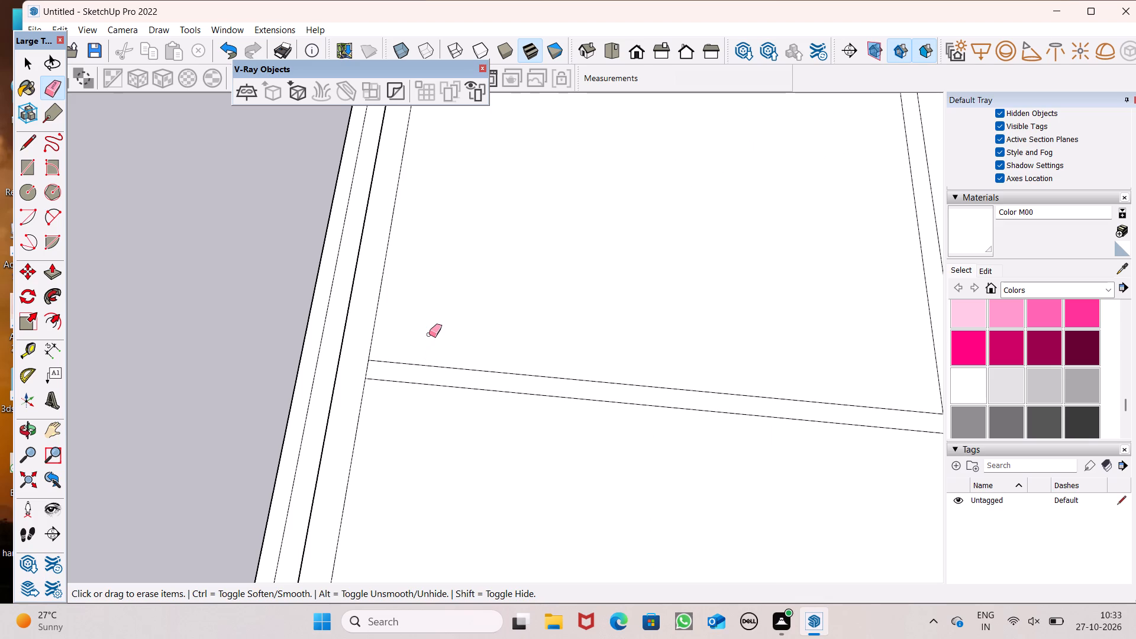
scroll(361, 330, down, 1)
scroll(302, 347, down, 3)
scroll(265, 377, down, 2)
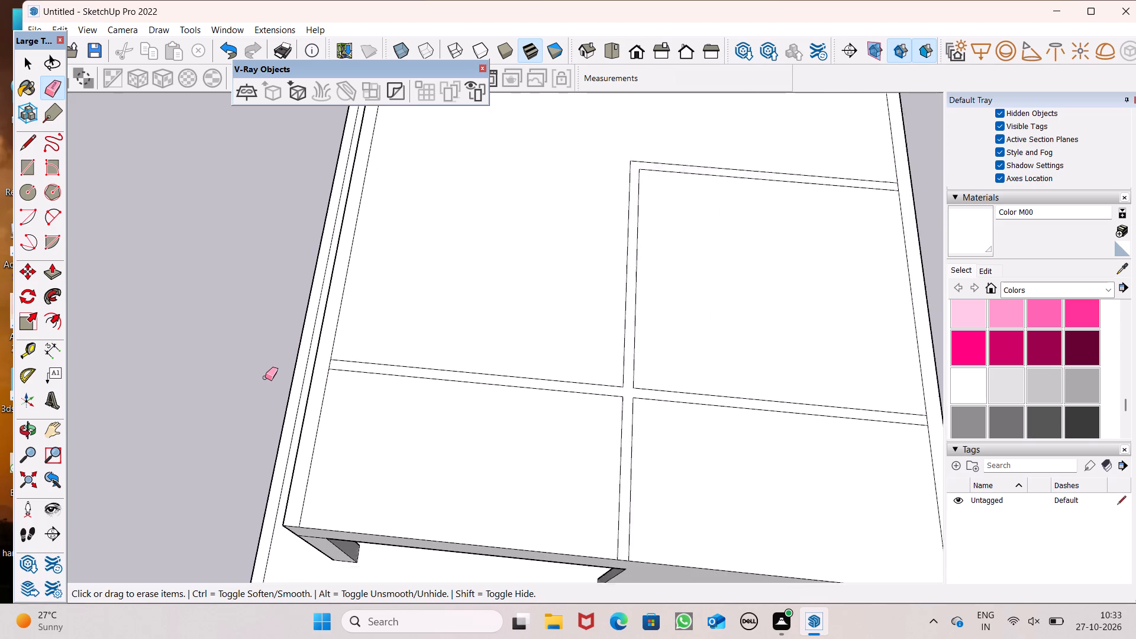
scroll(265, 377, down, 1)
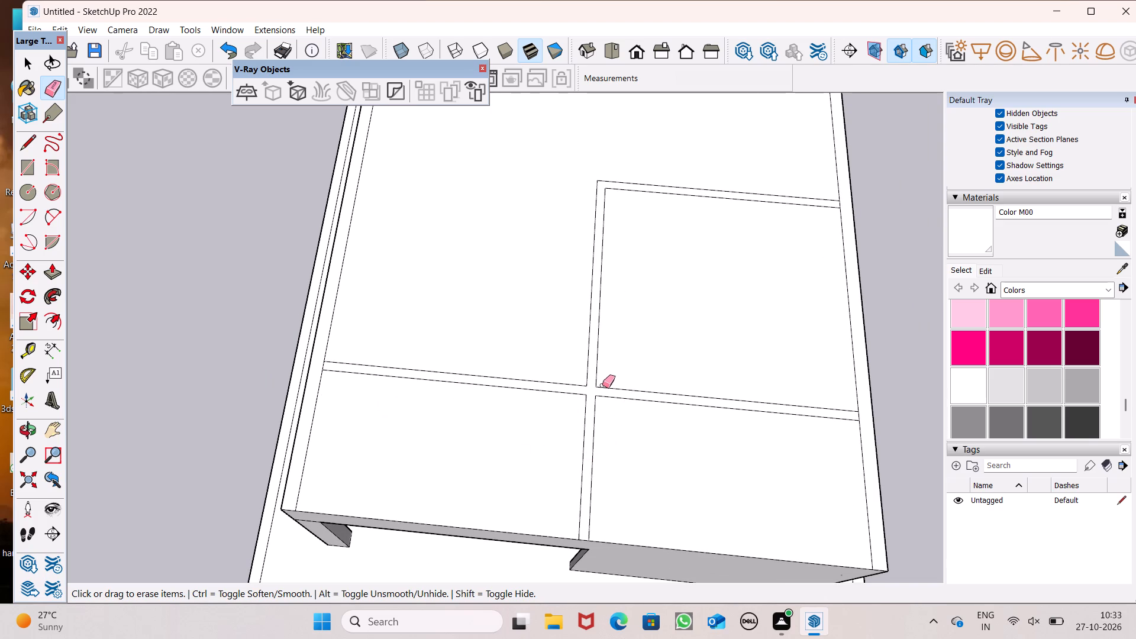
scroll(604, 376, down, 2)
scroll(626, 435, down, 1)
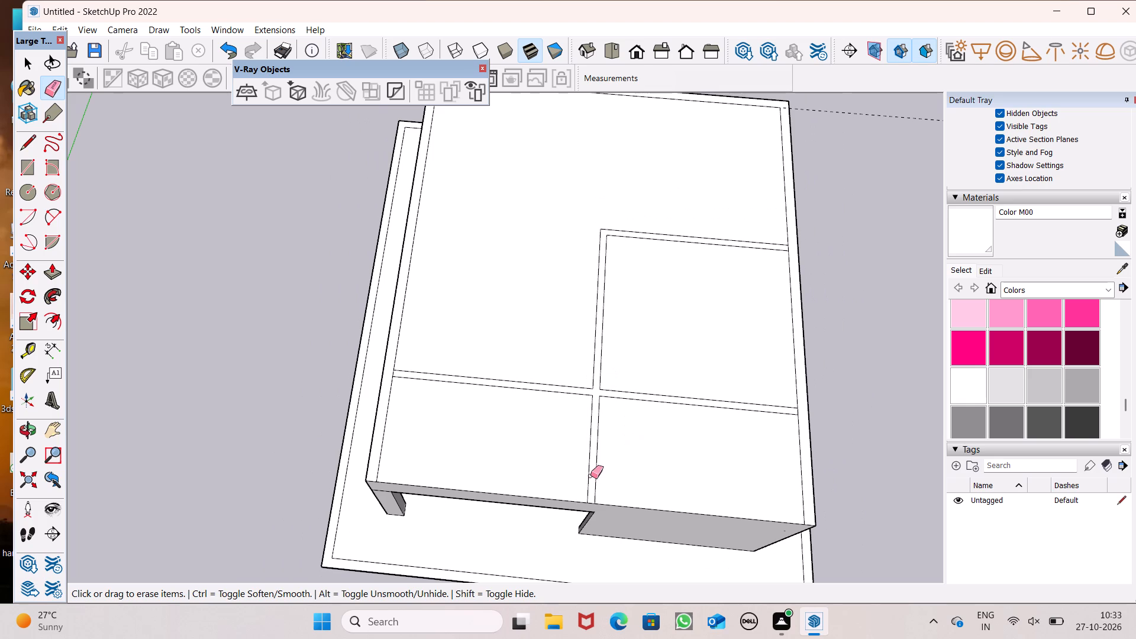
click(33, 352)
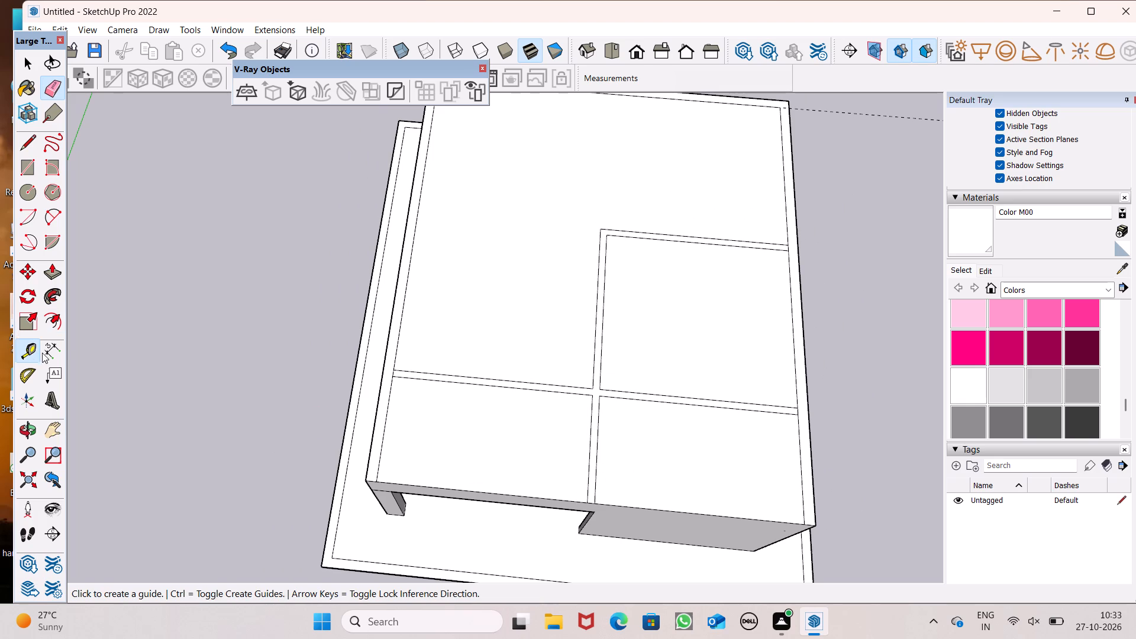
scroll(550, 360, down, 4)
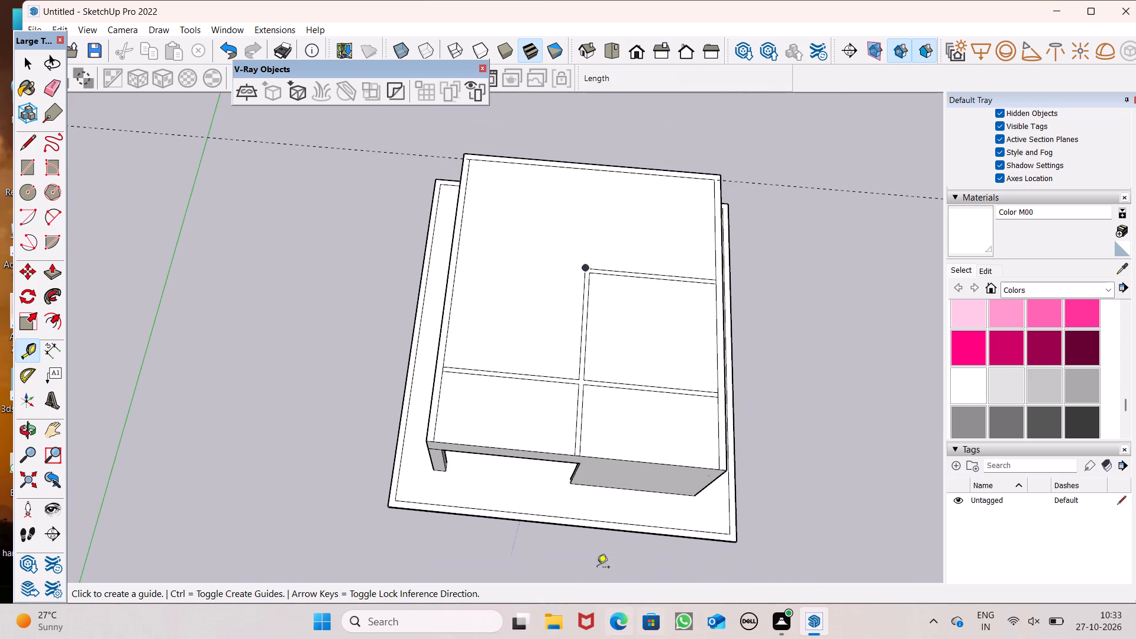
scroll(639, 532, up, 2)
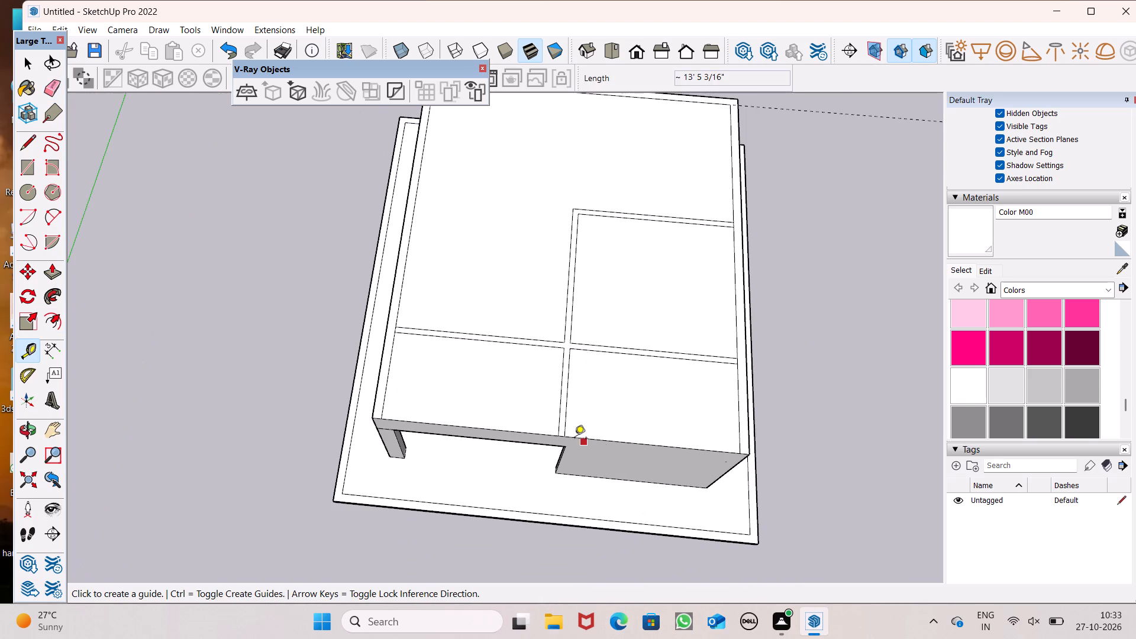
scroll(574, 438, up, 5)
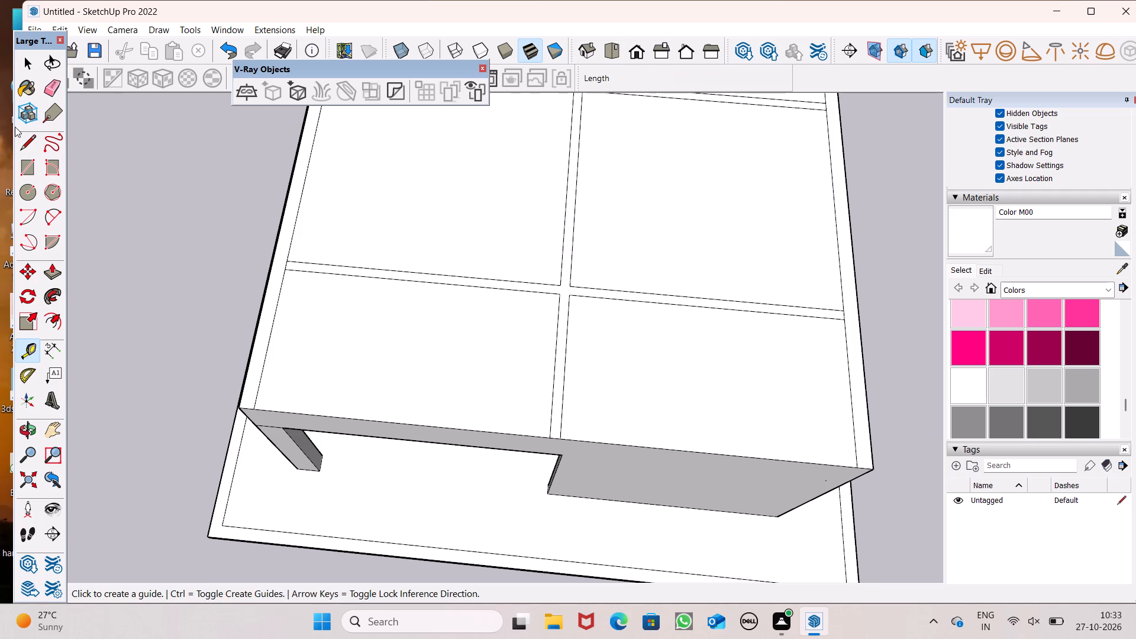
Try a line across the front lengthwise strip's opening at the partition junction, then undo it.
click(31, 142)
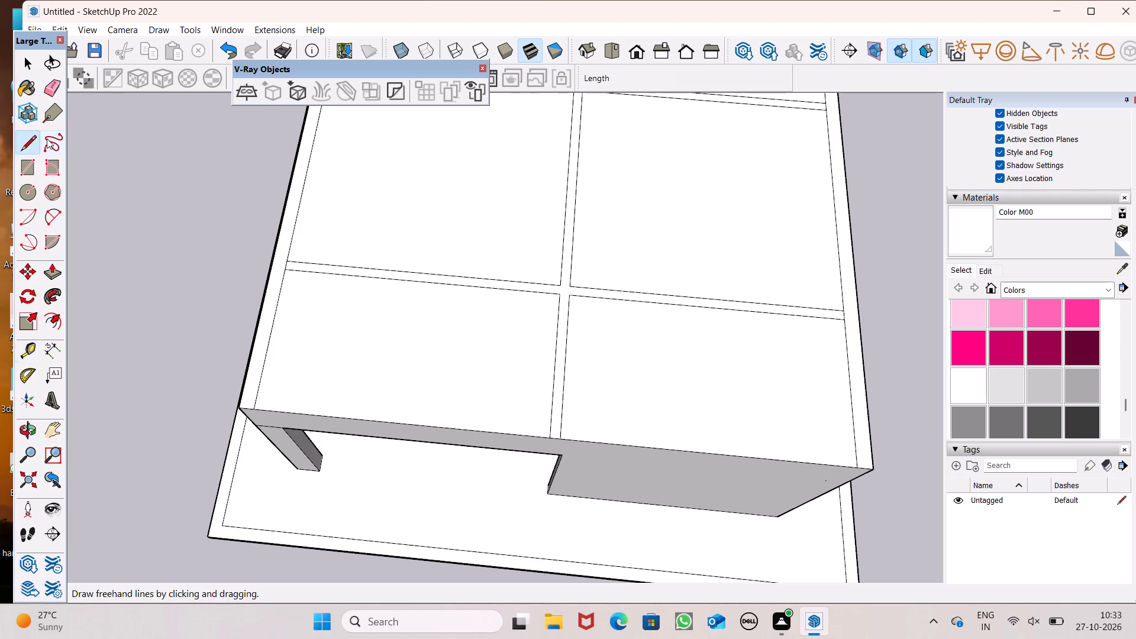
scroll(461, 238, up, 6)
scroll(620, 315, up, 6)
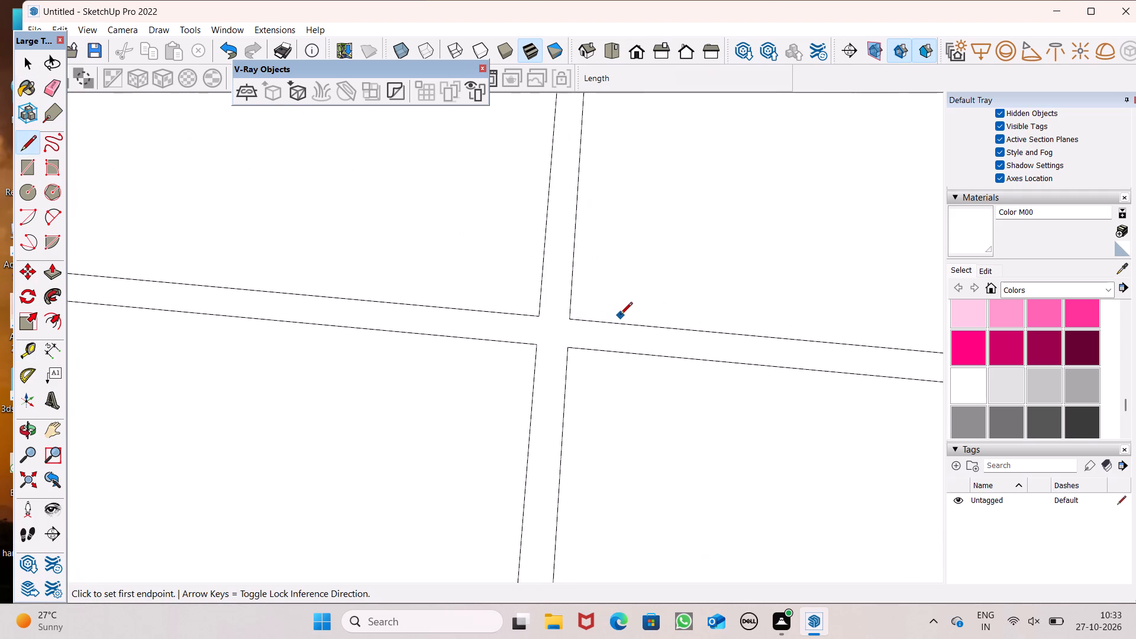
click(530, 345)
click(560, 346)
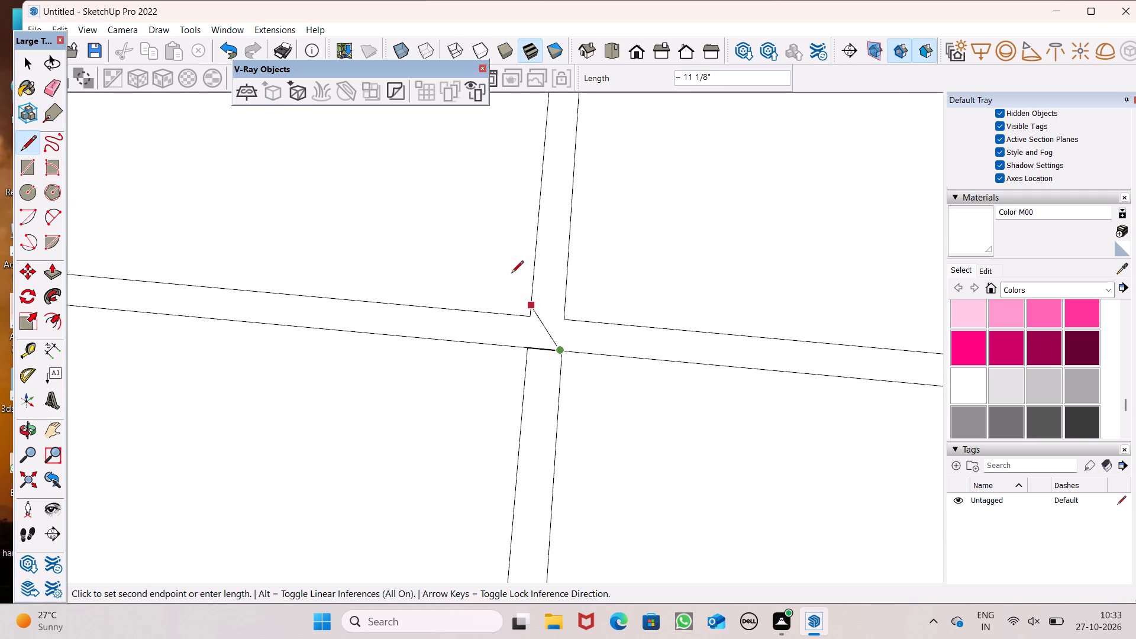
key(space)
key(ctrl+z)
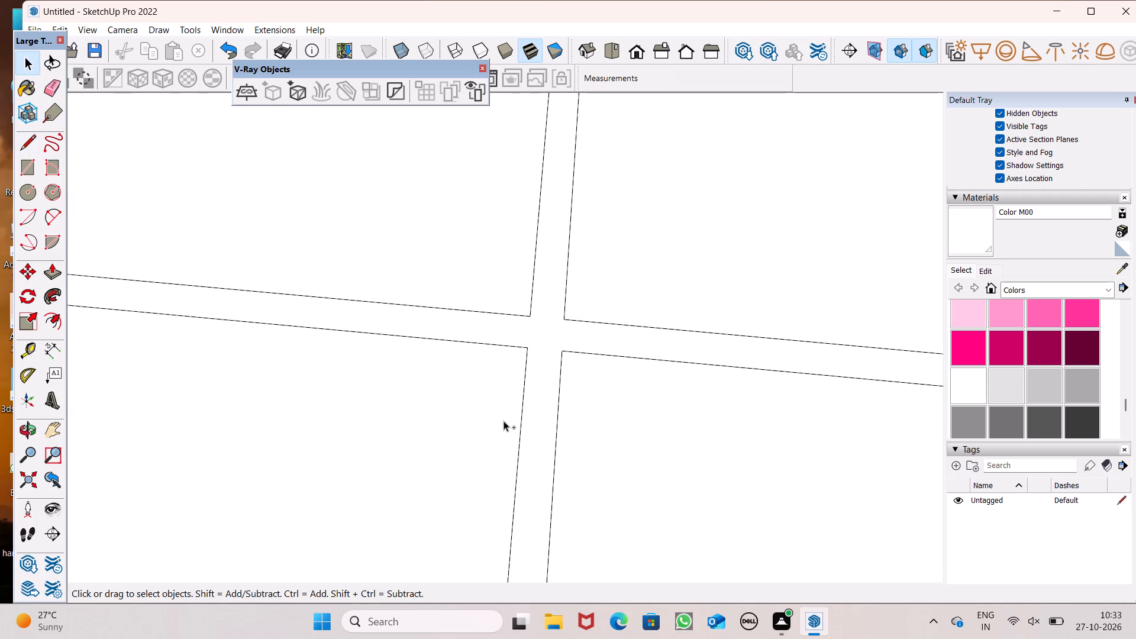
Draw a line between the two front corners of the partition junction to close the front lengthwise strip there.
click(31, 139)
scroll(611, 348, up, 5)
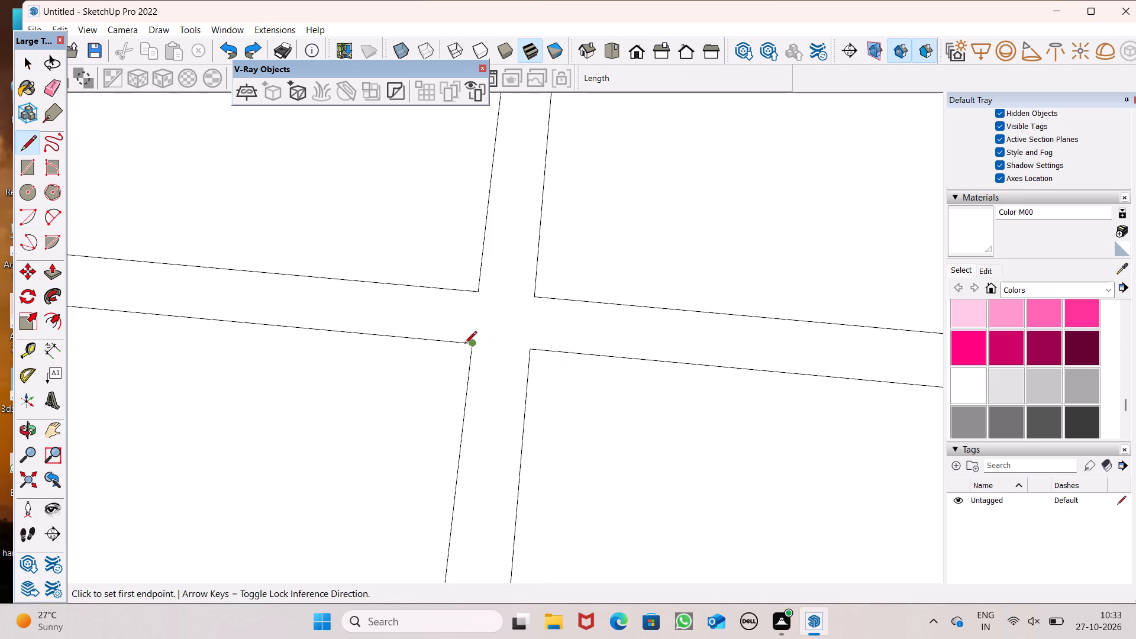
click(473, 344)
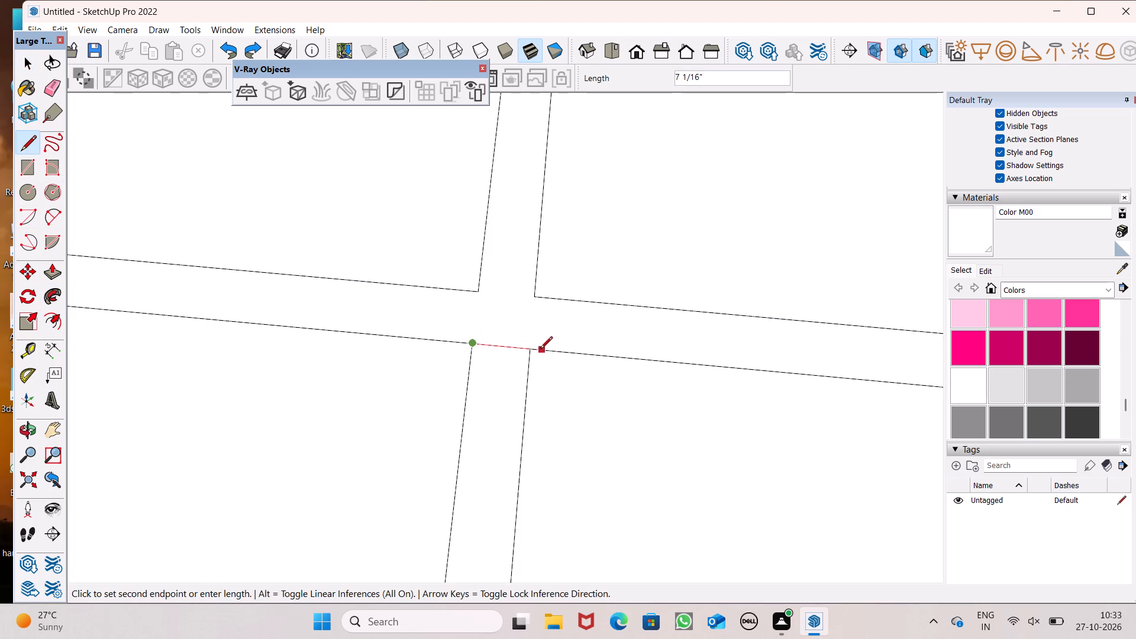
click(528, 349)
key(space)
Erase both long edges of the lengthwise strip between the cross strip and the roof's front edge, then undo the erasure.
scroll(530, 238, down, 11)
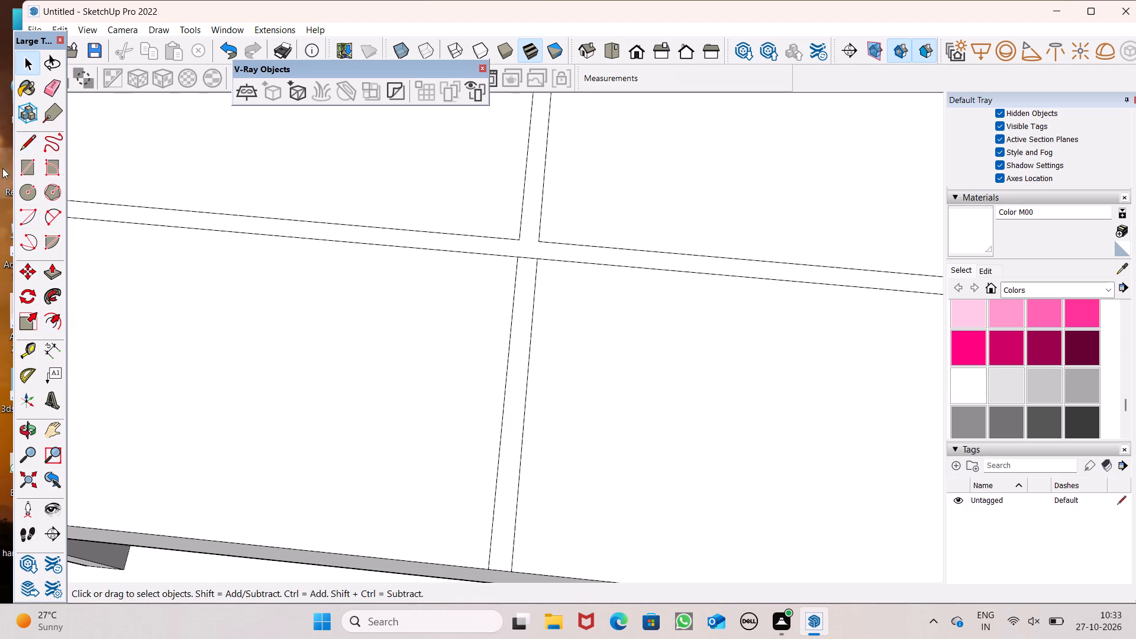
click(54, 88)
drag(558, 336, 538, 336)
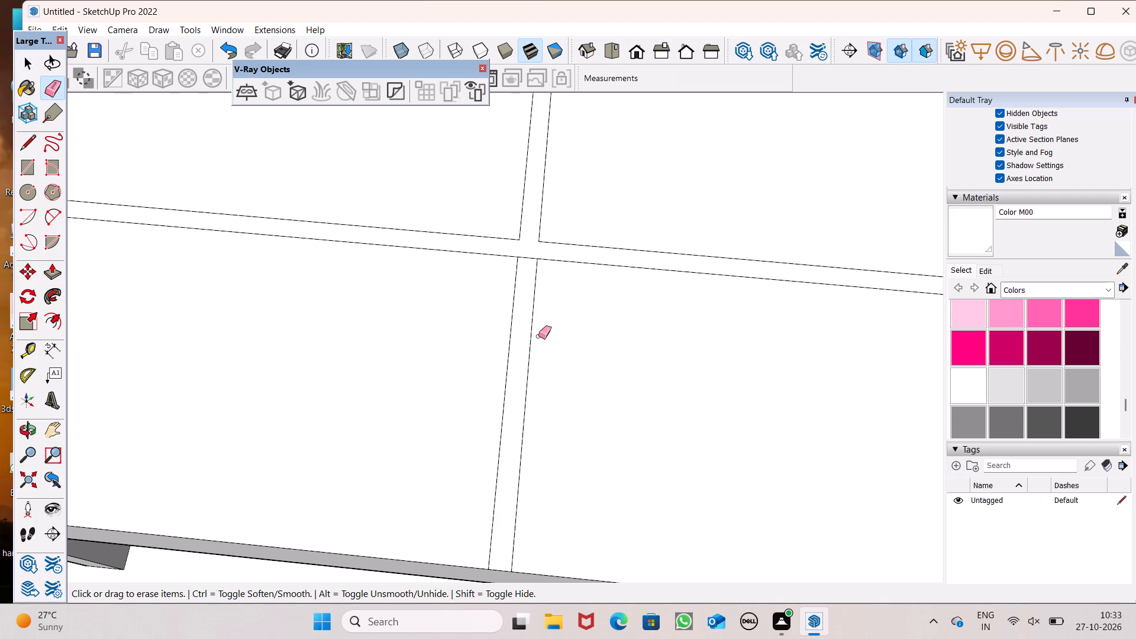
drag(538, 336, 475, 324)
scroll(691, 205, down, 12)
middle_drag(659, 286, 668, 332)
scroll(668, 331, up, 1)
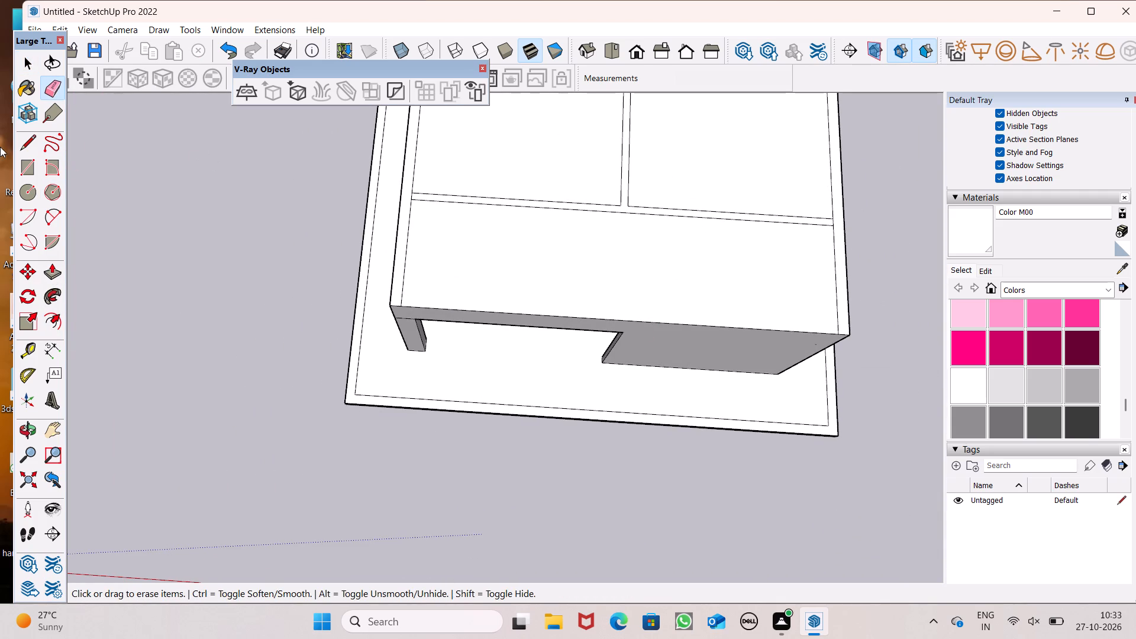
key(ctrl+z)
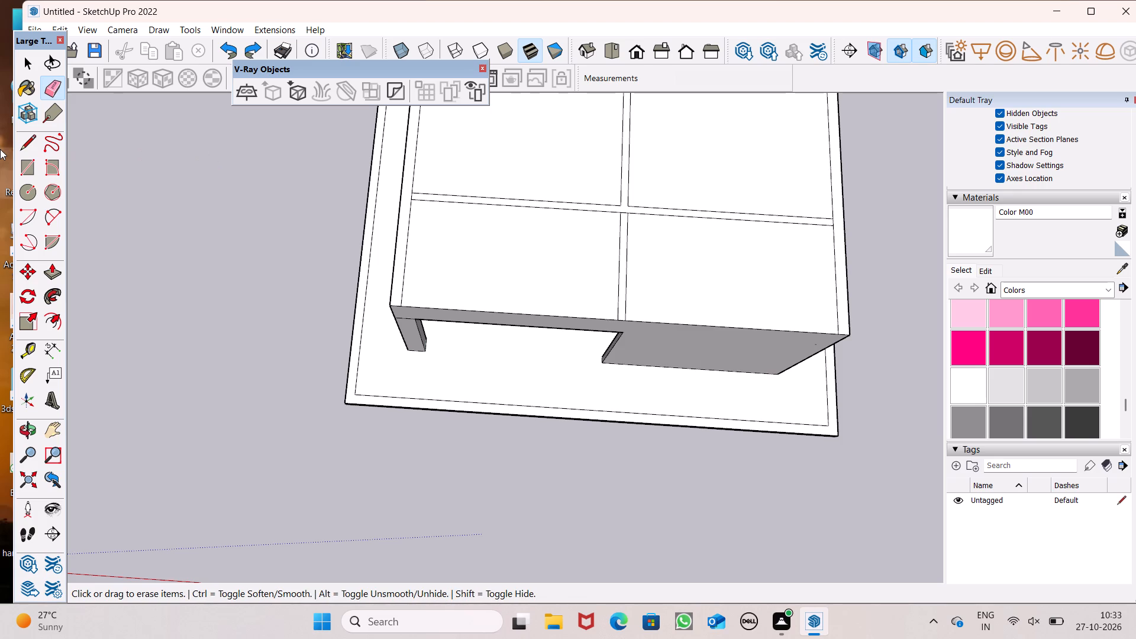
Place a guide 9" in from the roof's front edge, parallel to it.
click(26, 354)
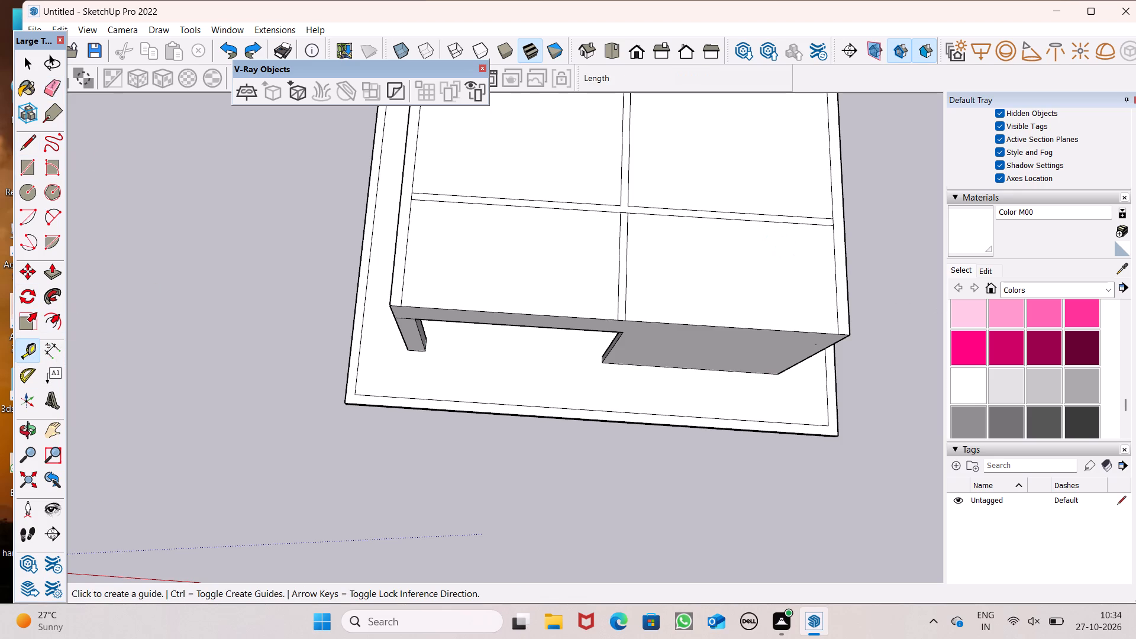
scroll(970, 304, up, 1)
scroll(784, 321, up, 4)
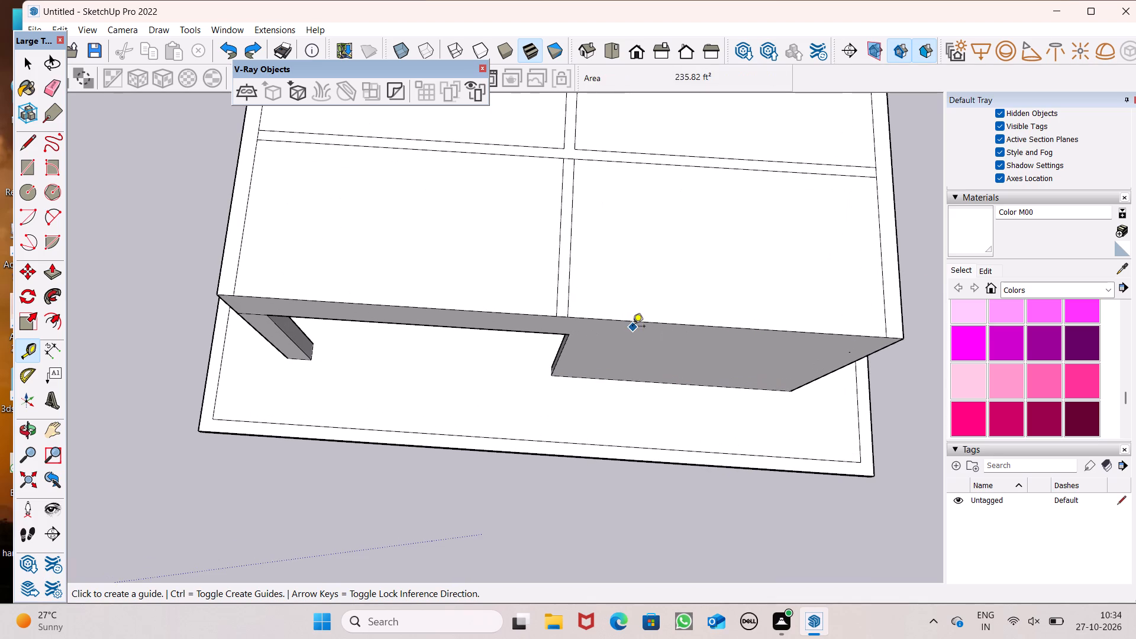
click(628, 321)
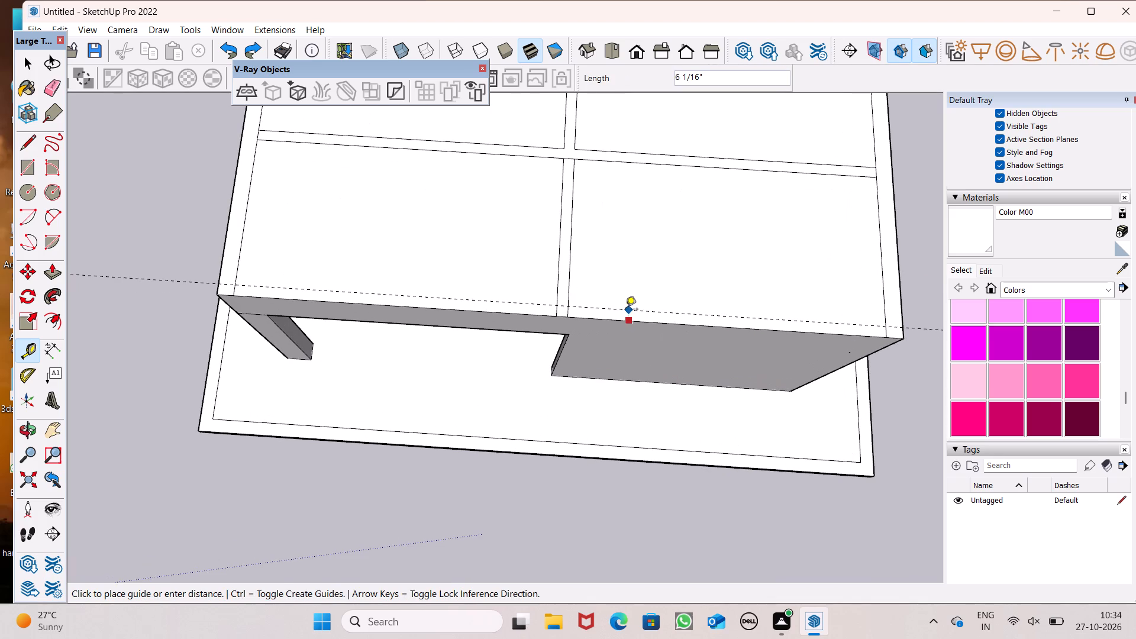
key(9)
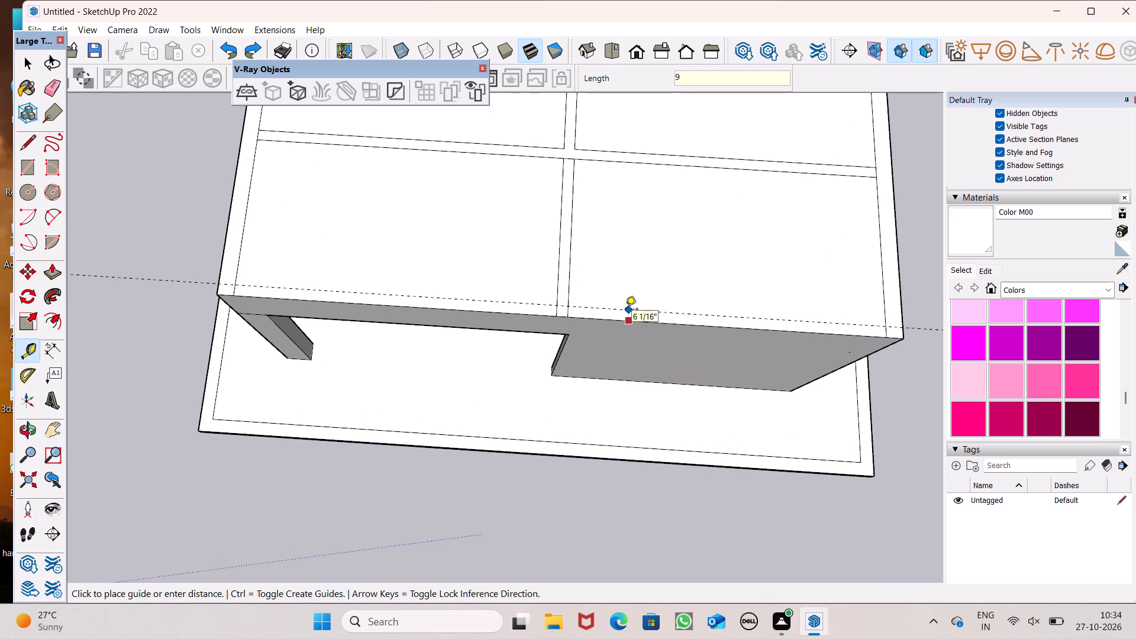
key(shift+quotedbl)
key(Return)
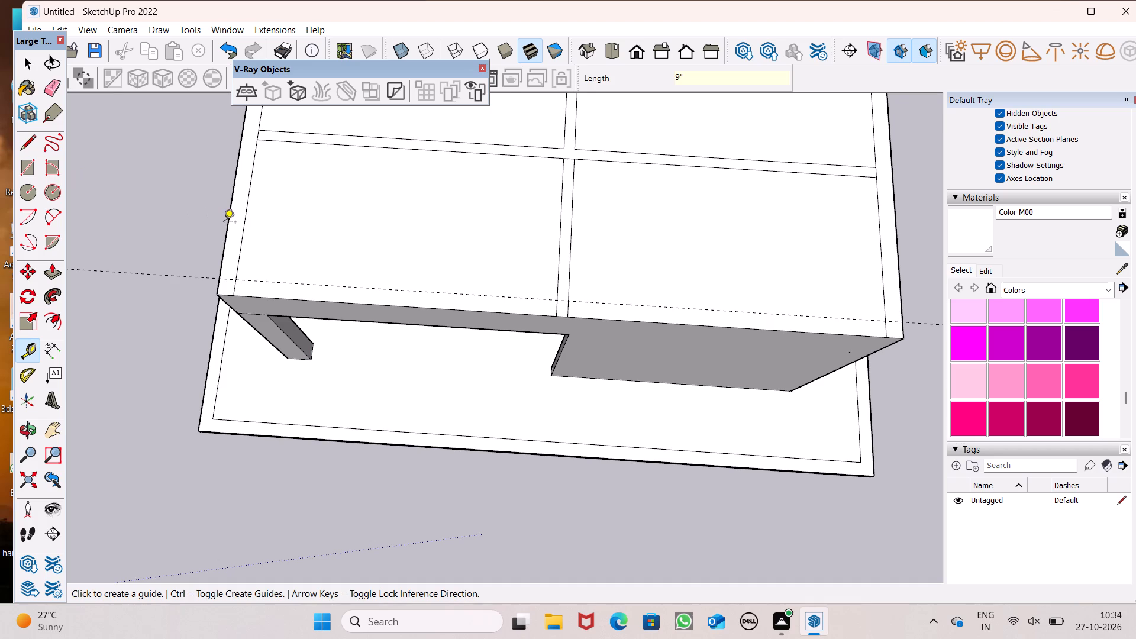
Trace the guide with a line about 14' 7" long from the lengthwise strip's outer edge to the side wall's inner outline.
click(26, 141)
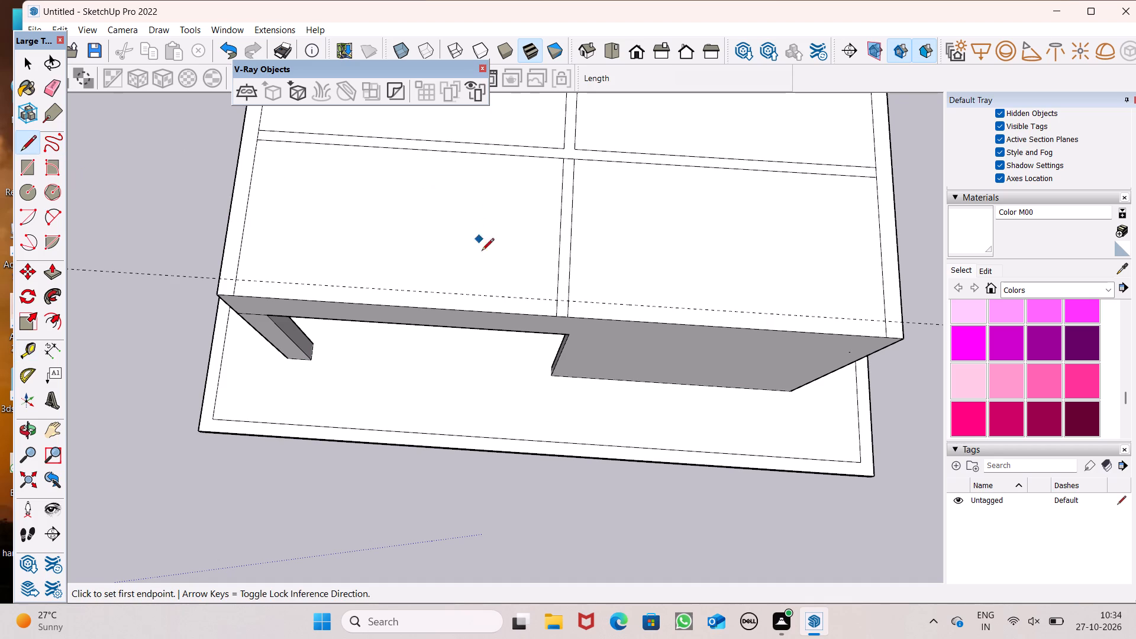
click(558, 303)
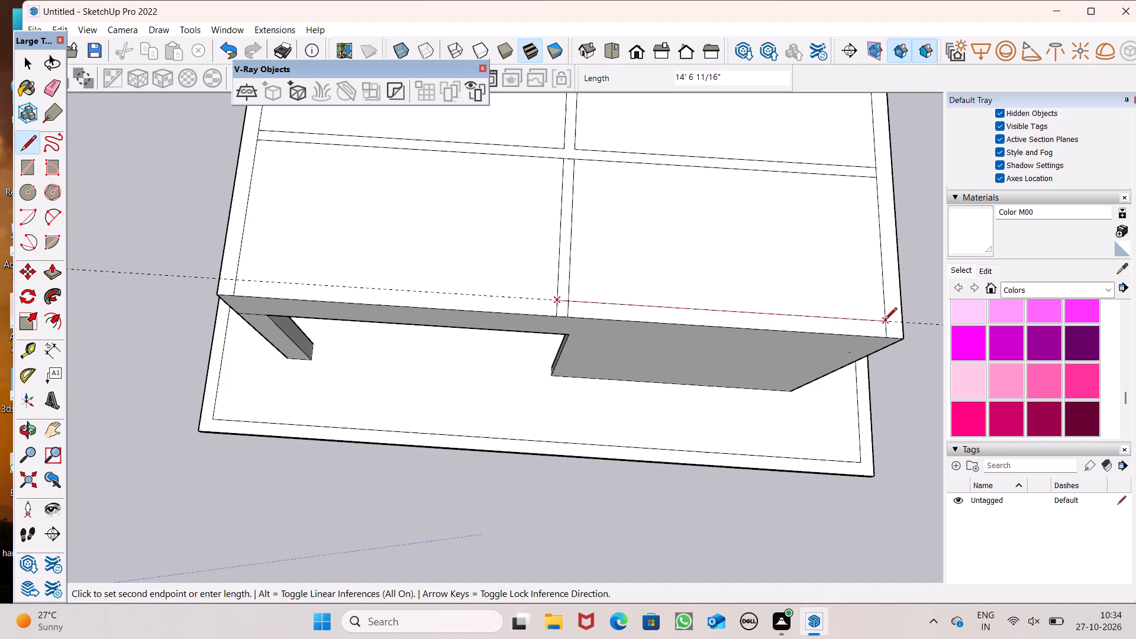
click(885, 321)
key(space)
Erase the 9" guide along the roof's front edge.
scroll(605, 277, down, 1)
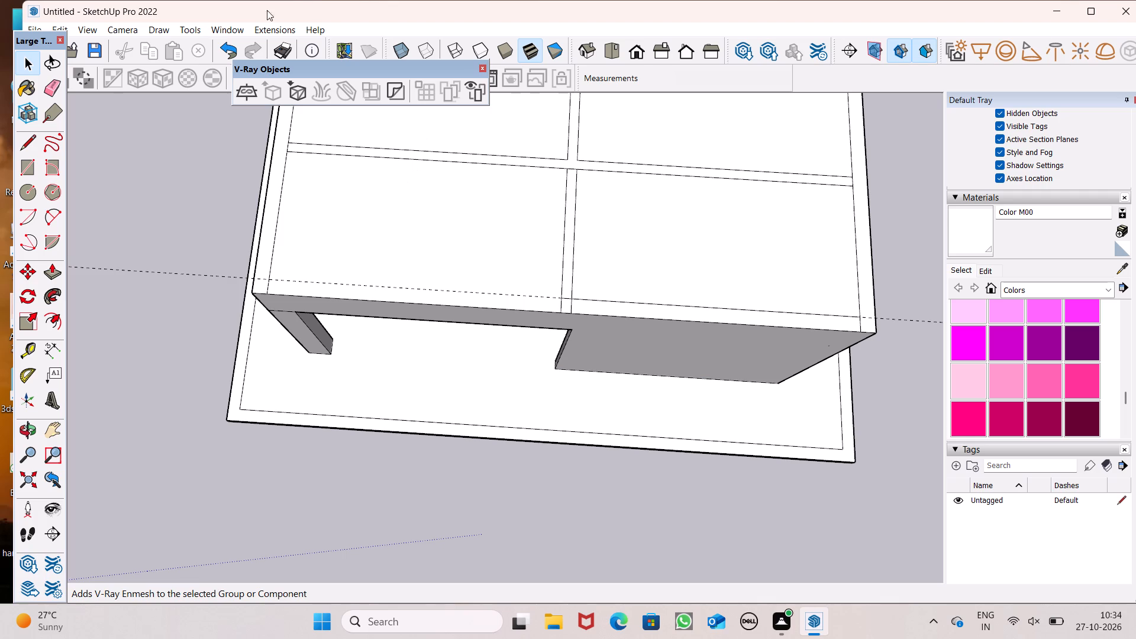
click(46, 86)
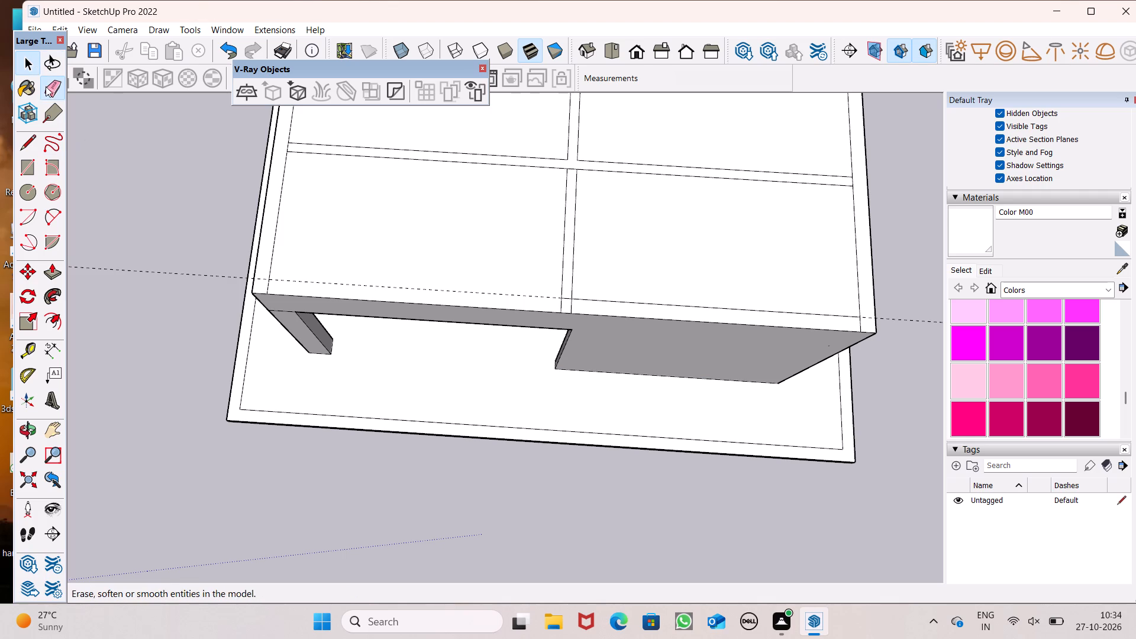
drag(149, 283, 167, 268)
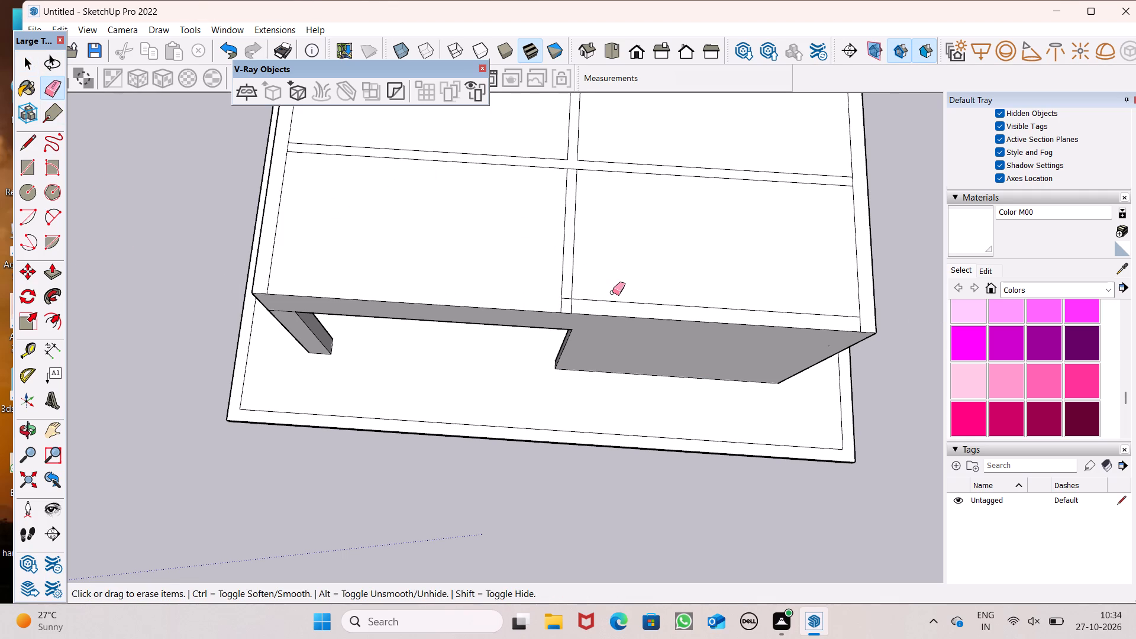
Erase the short inner-edge stub of the lengthwise strip between the front wall line and the roof's front edge.
scroll(609, 292, up, 6)
scroll(538, 318, up, 4)
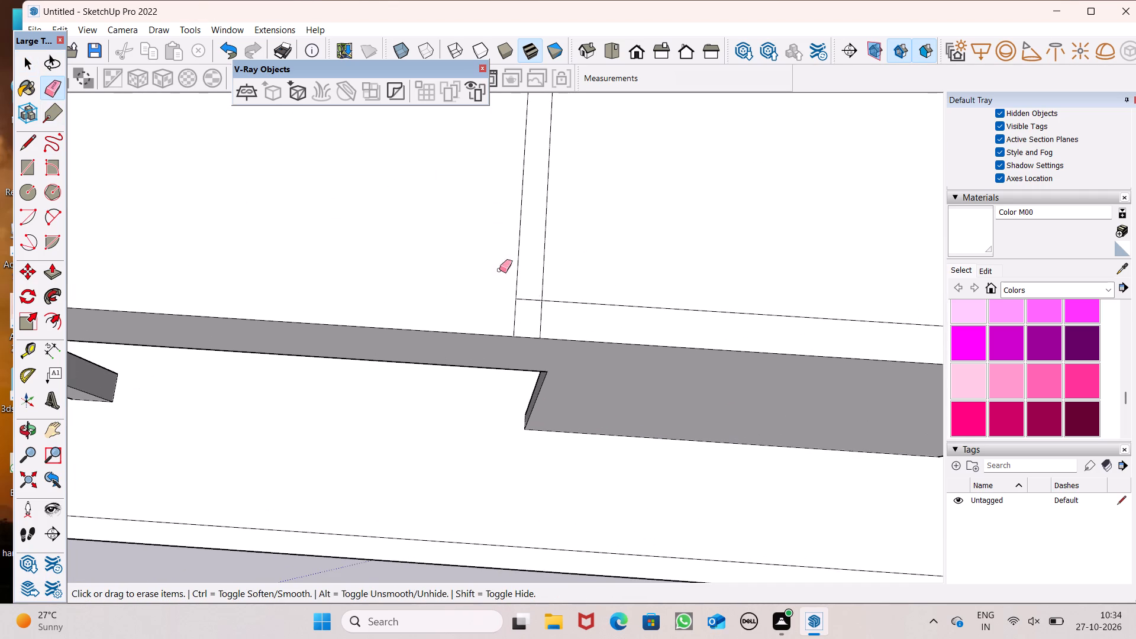
scroll(450, 230, down, 13)
scroll(663, 286, down, 1)
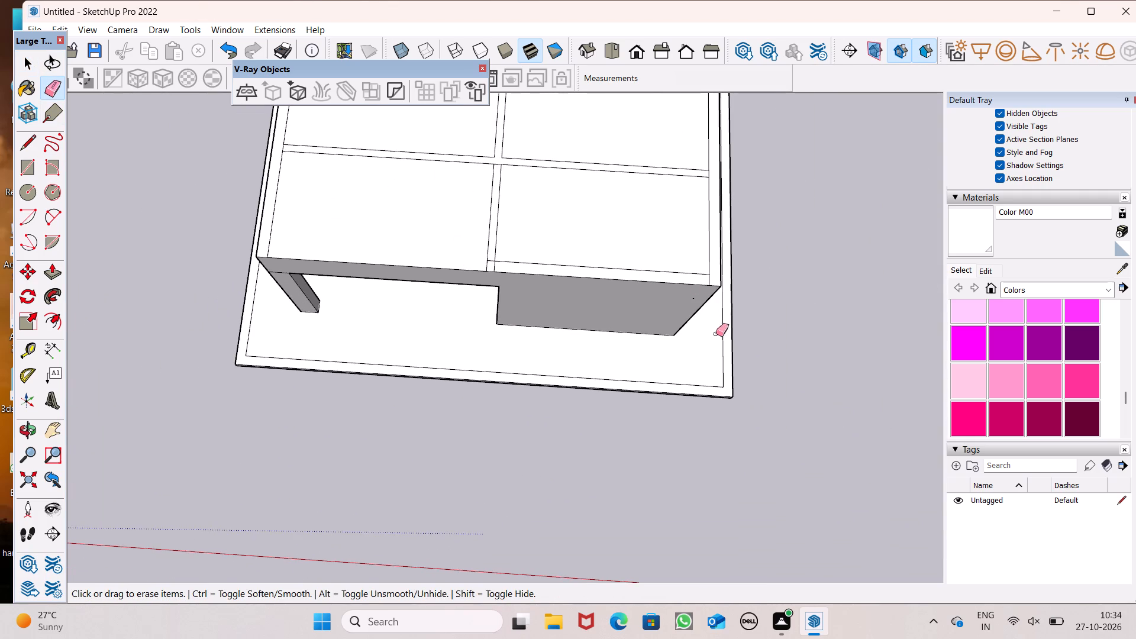
middle_click(718, 338)
scroll(718, 338, up, 2)
scroll(702, 242, up, 5)
scroll(296, 241, up, 5)
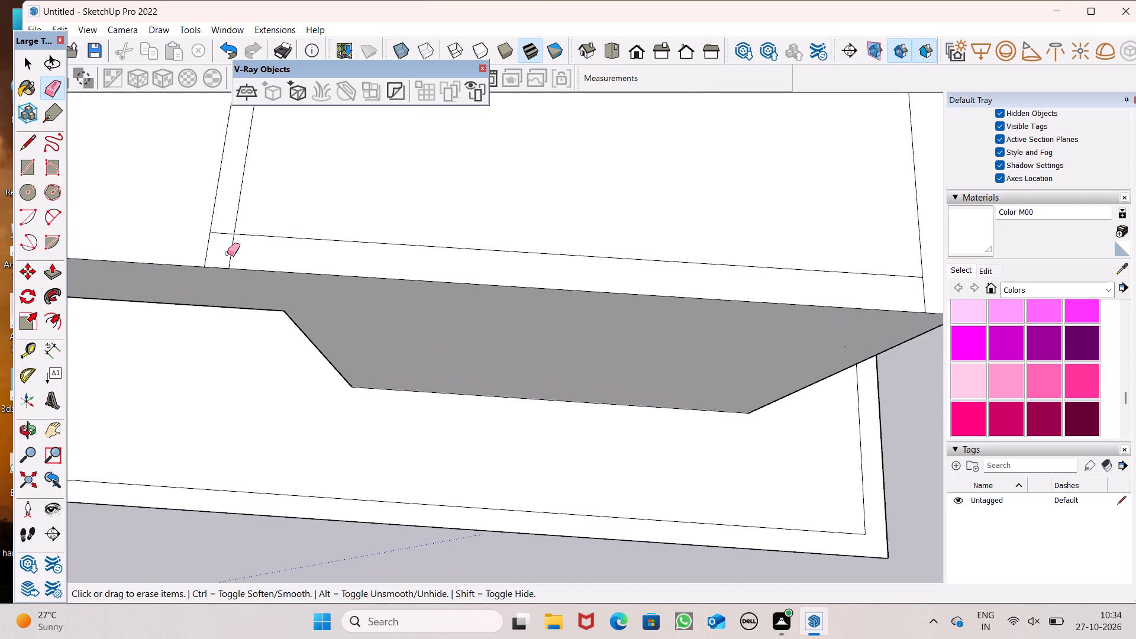
click(227, 253)
scroll(900, 226, down, 1)
scroll(876, 275, up, 1)
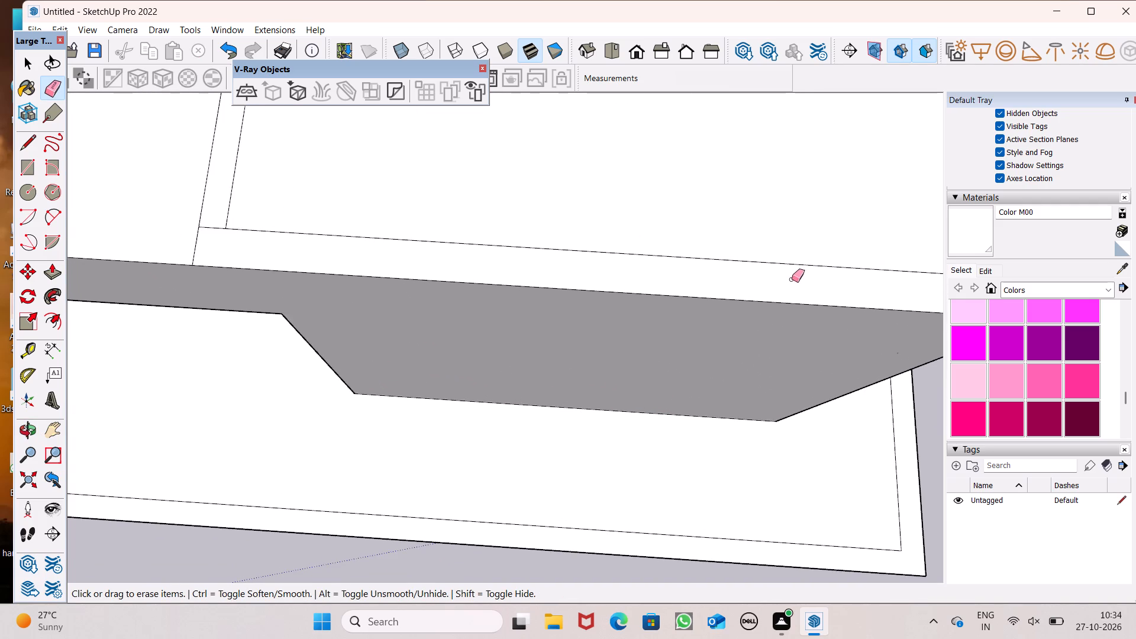
Erase both long edges of the lengthwise strip between the cross strip and the front wall line.
scroll(786, 283, down, 4)
scroll(690, 293, down, 9)
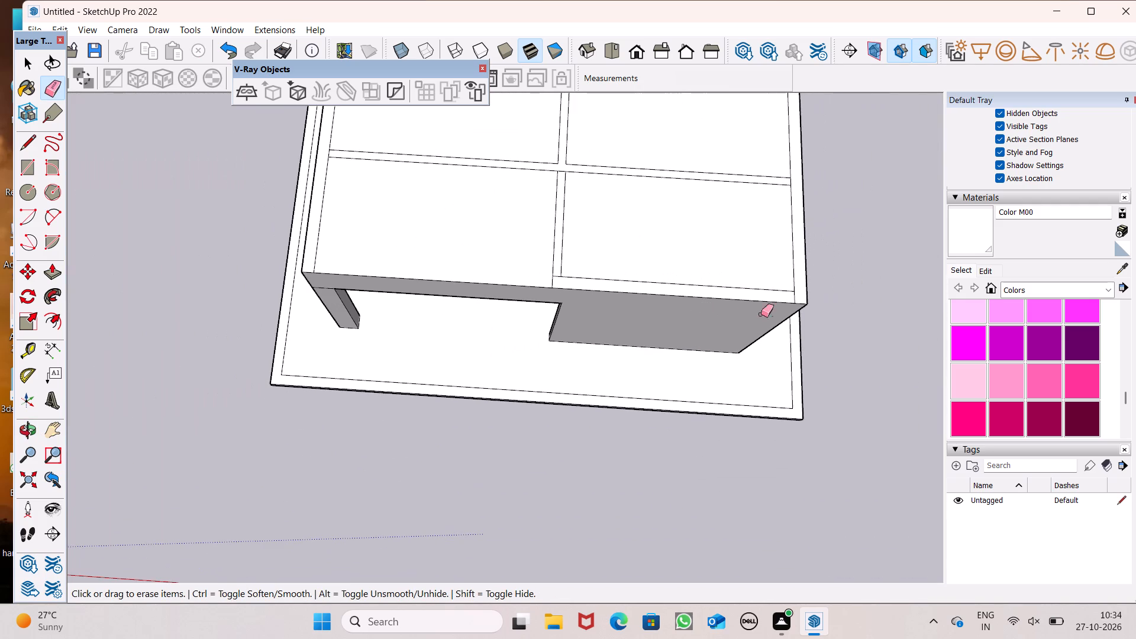
scroll(860, 314, down, 5)
scroll(819, 293, up, 1)
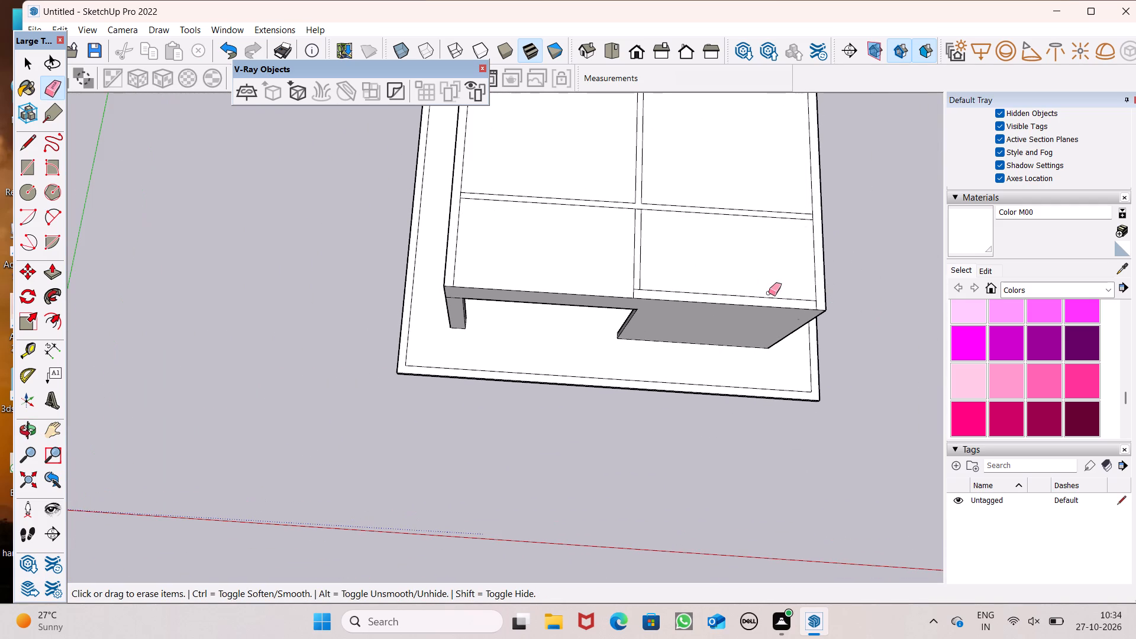
middle_drag(788, 327, 734, 253)
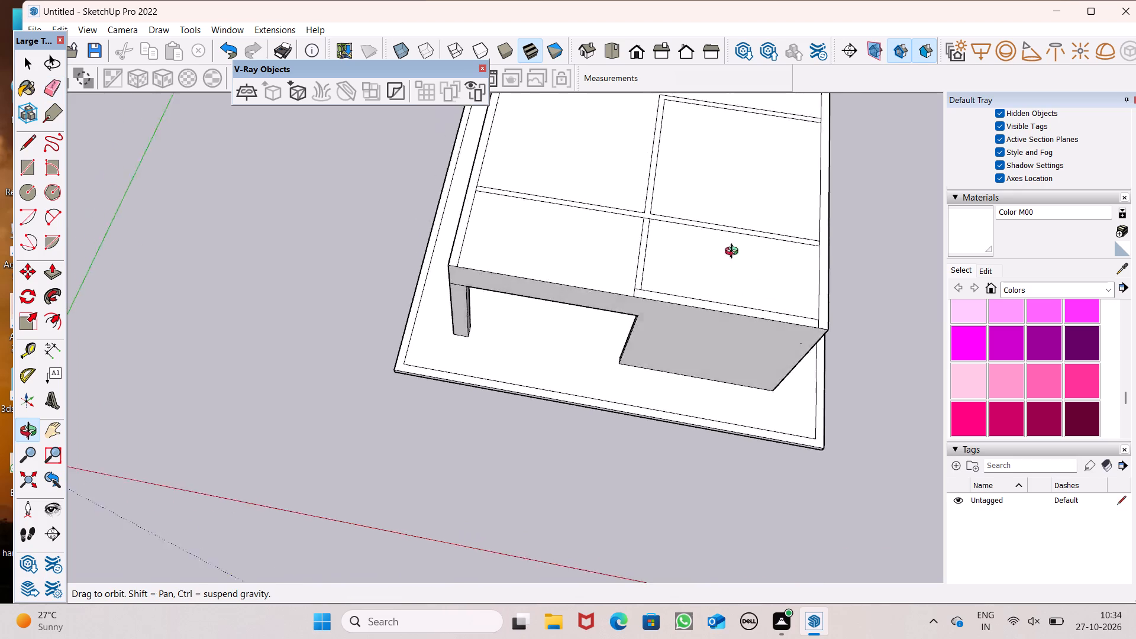
middle_drag(734, 253, 760, 262)
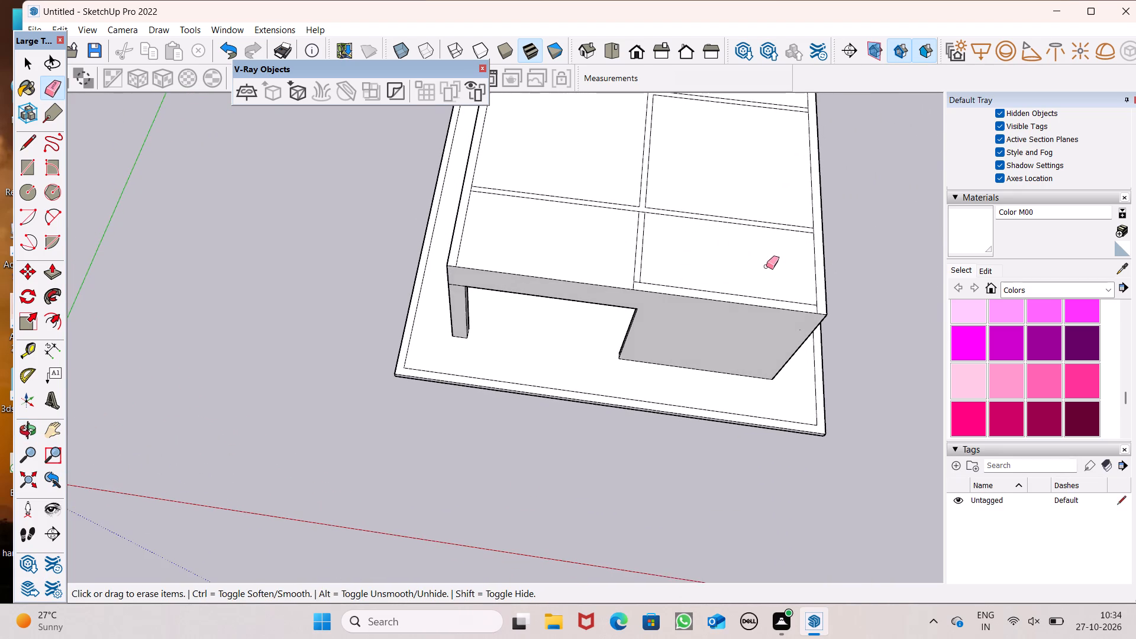
scroll(766, 266, down, 1)
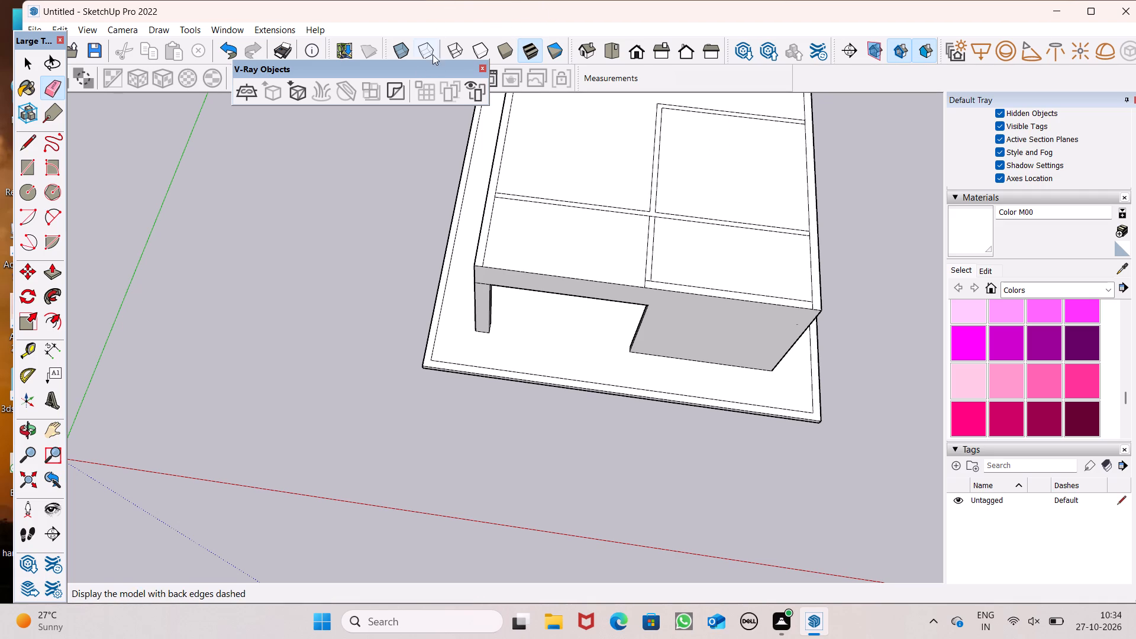
middle_drag(609, 277, 612, 353)
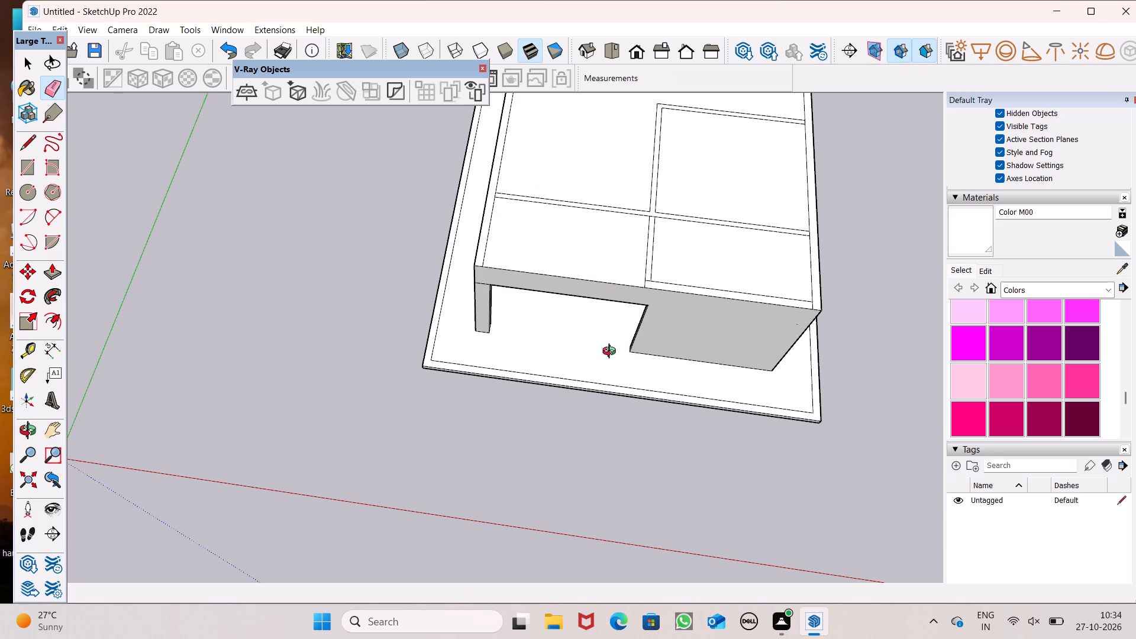
scroll(485, 318, down, 4)
middle_drag(534, 334, 549, 400)
scroll(659, 267, up, 3)
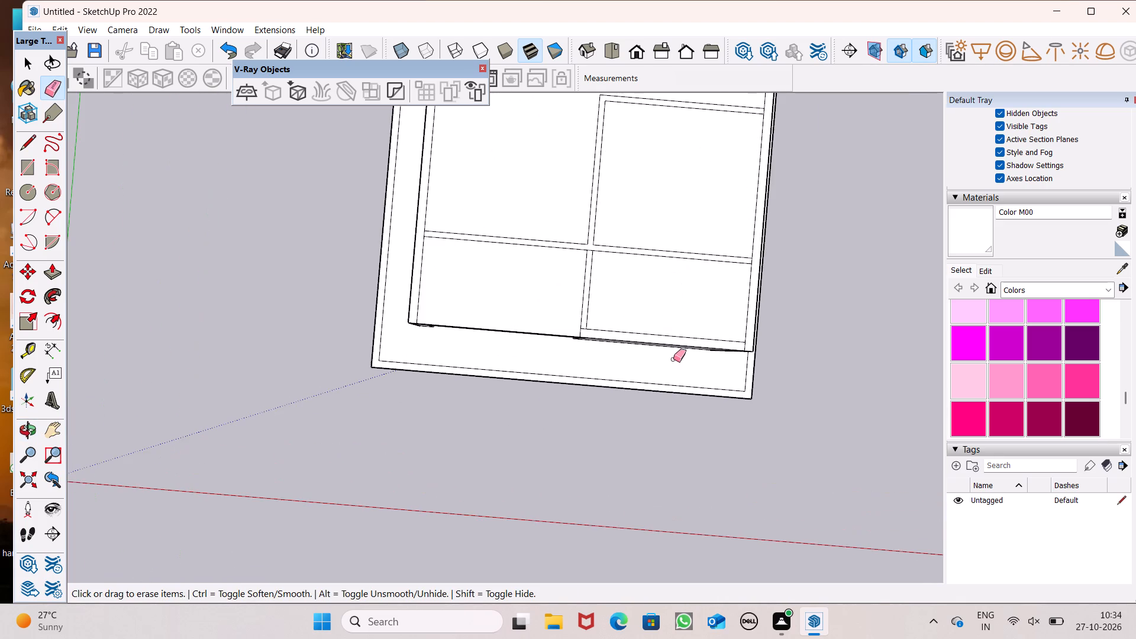
middle_drag(653, 362, 674, 336)
scroll(651, 362, up, 1)
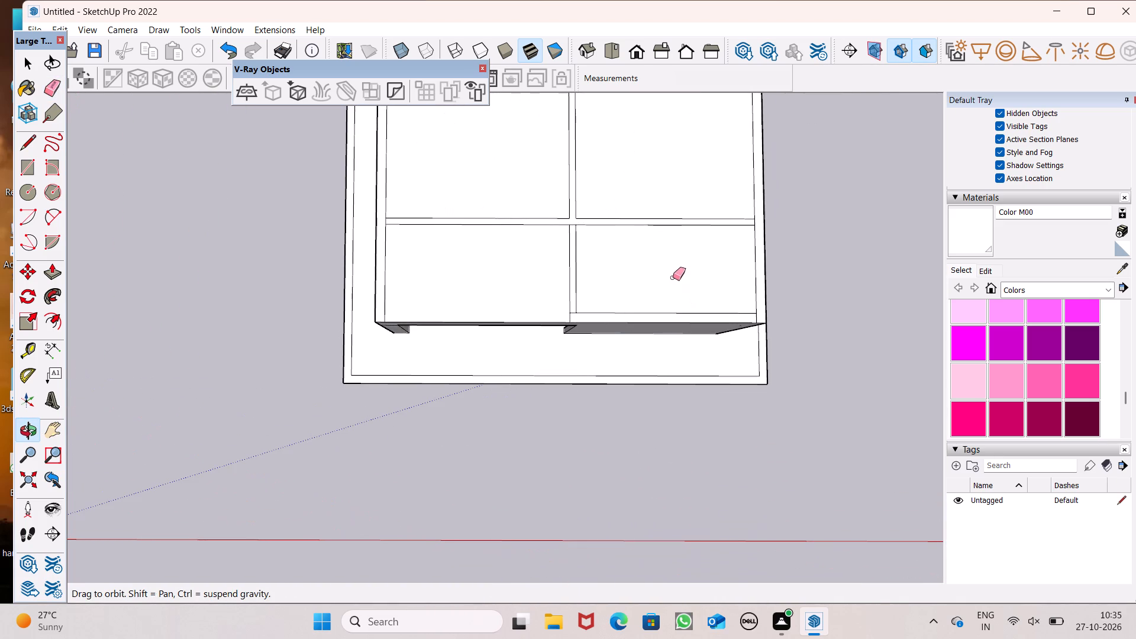
drag(570, 264, 563, 277)
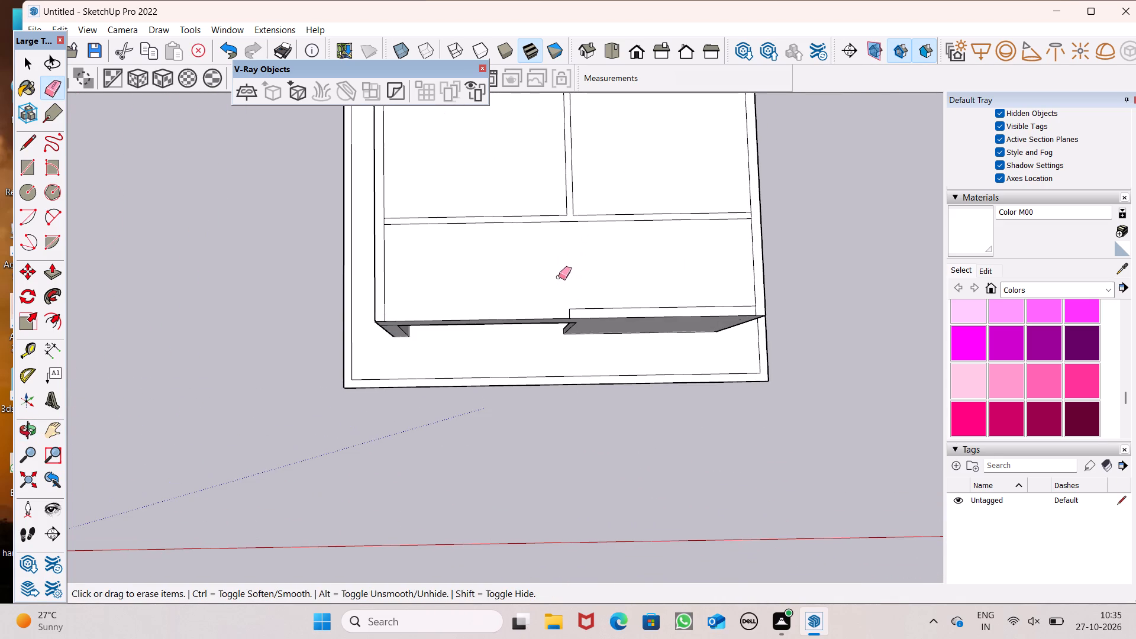
Erase the leftover guide along the building's rear edge, working from the top view.
scroll(450, 324, down, 1)
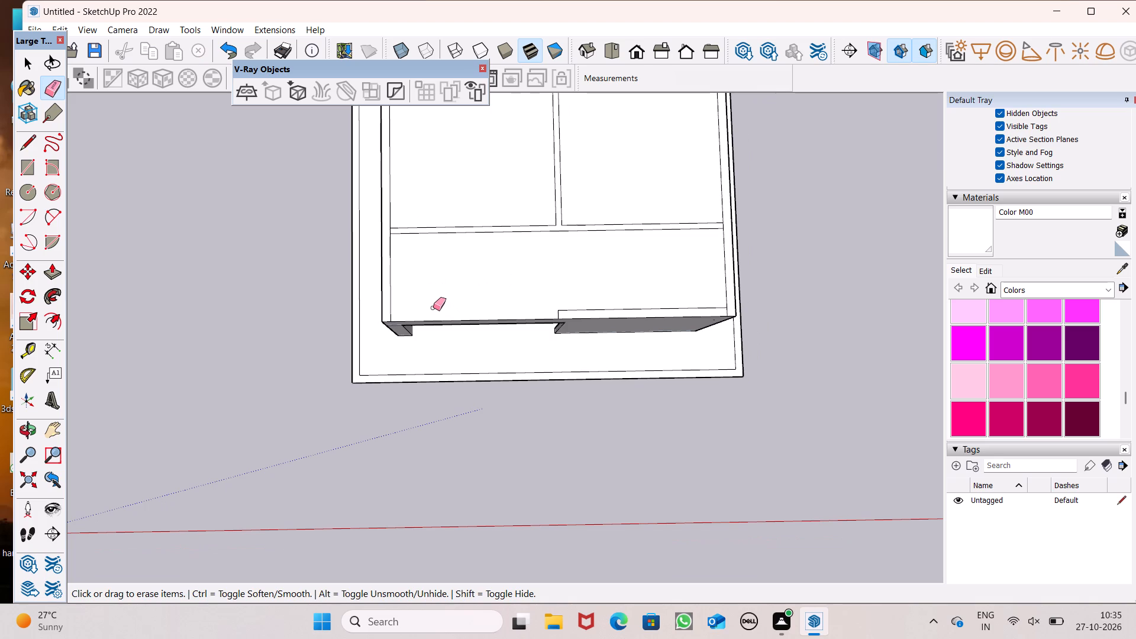
scroll(443, 331, down, 6)
middle_drag(495, 379, 550, 441)
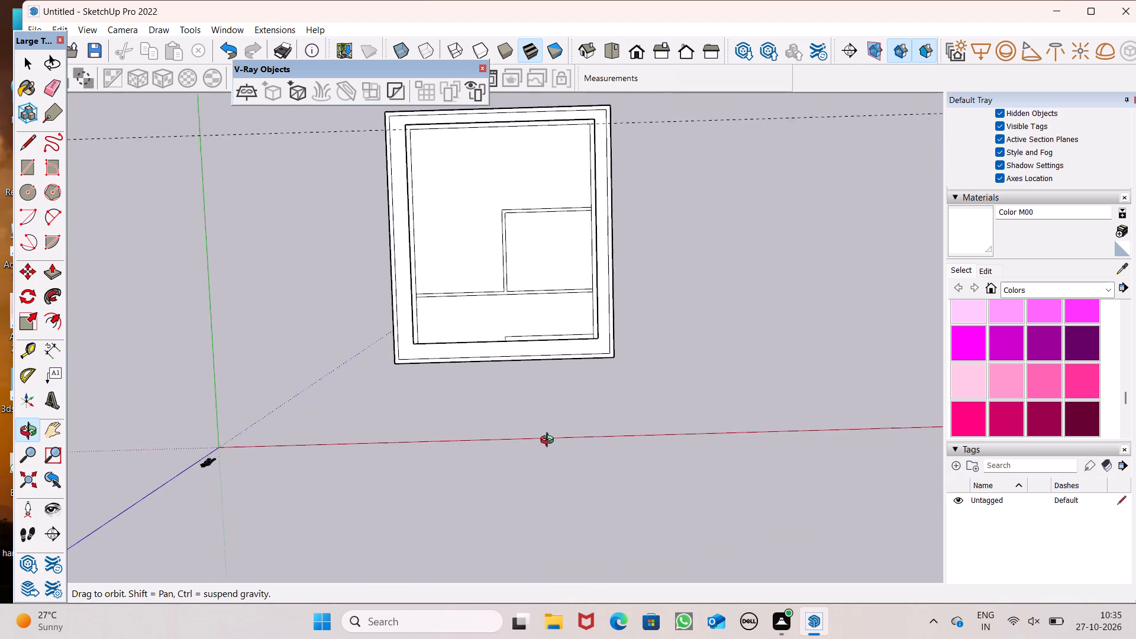
middle_drag(550, 441, 602, 370)
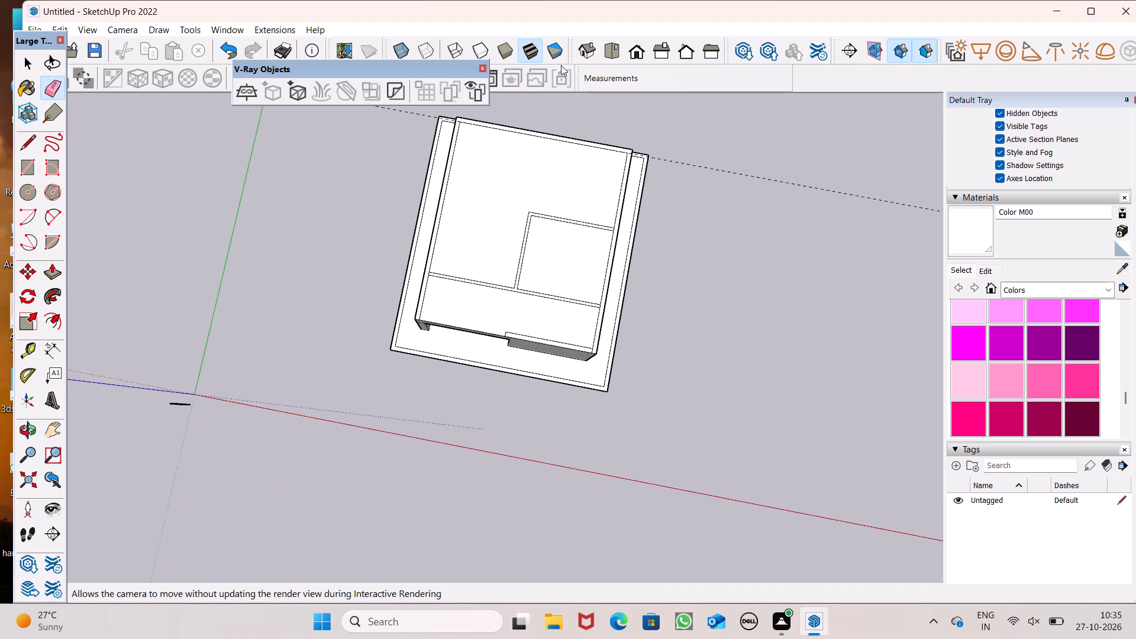
click(613, 54)
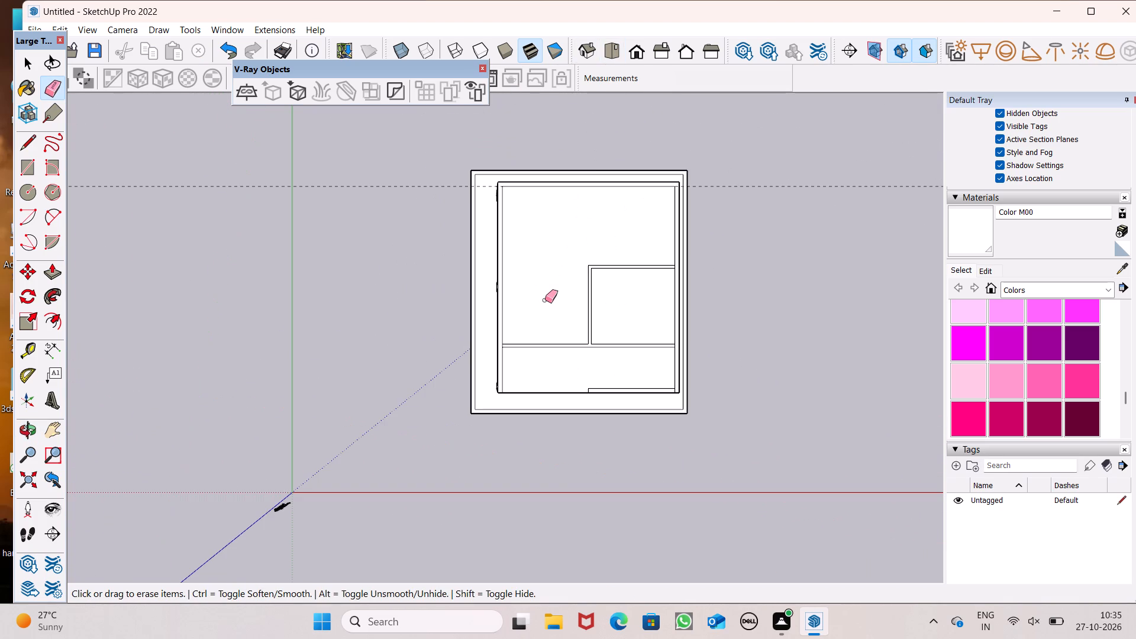
scroll(633, 324, up, 3)
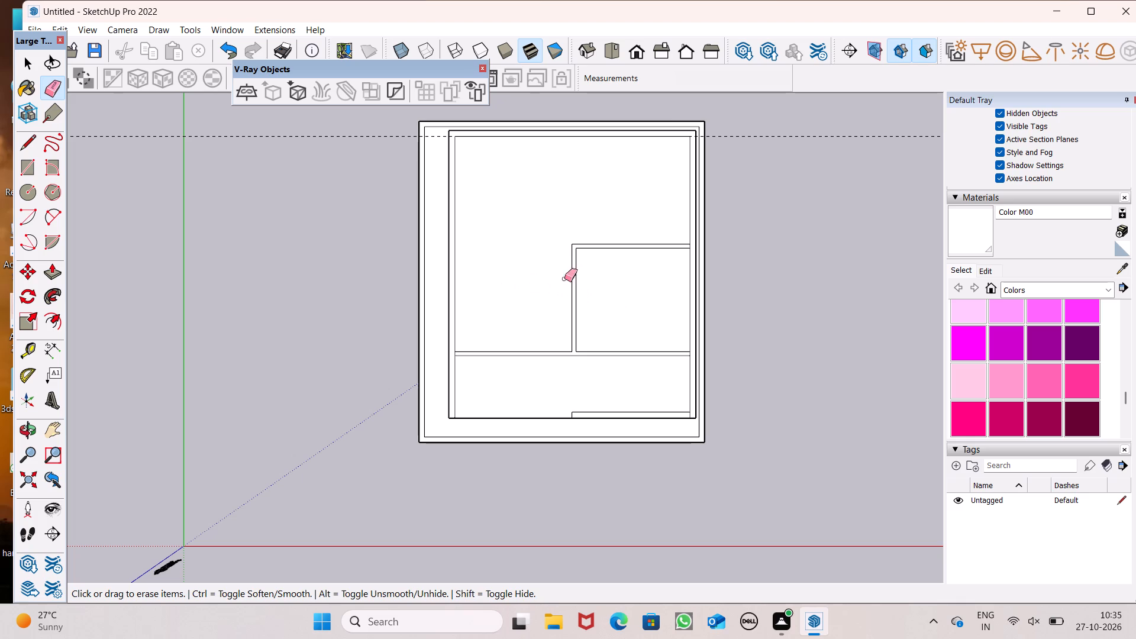
drag(744, 133, 749, 142)
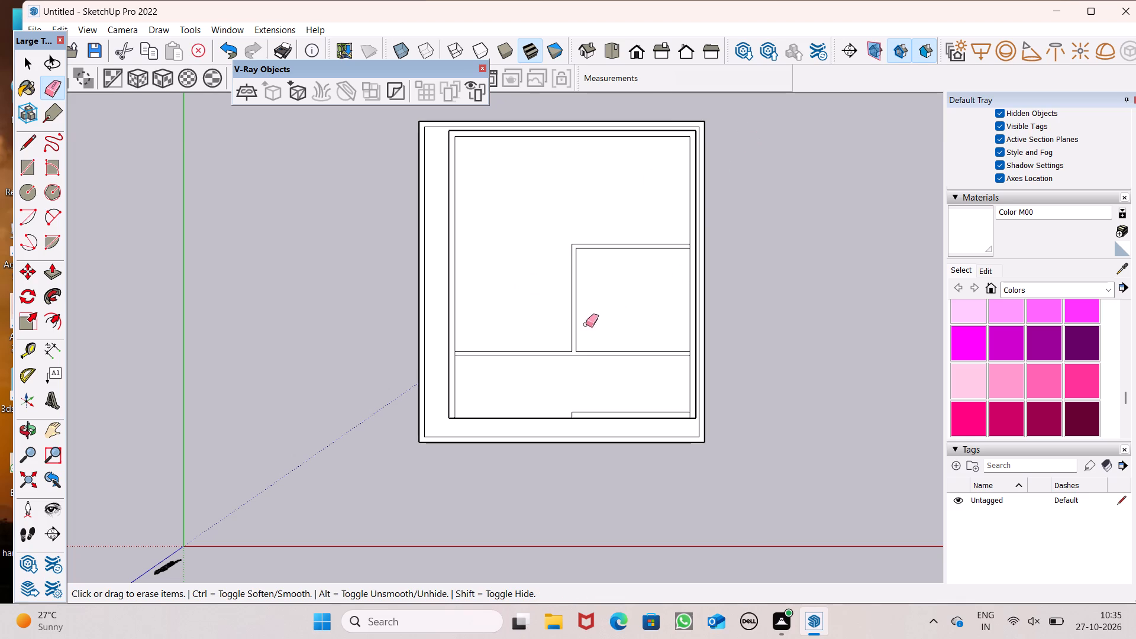
Erase the side wall outline segments closing off the ends of the two cross strips, merging them with the side walls.
scroll(473, 371, up, 13)
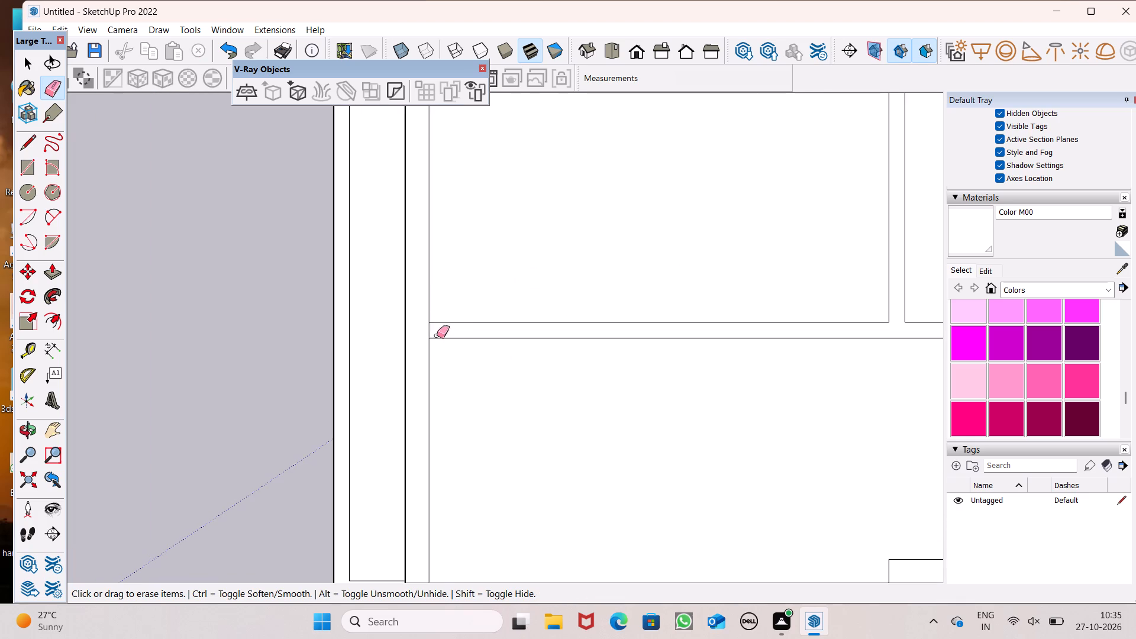
drag(419, 328, 430, 329)
scroll(393, 303, down, 6)
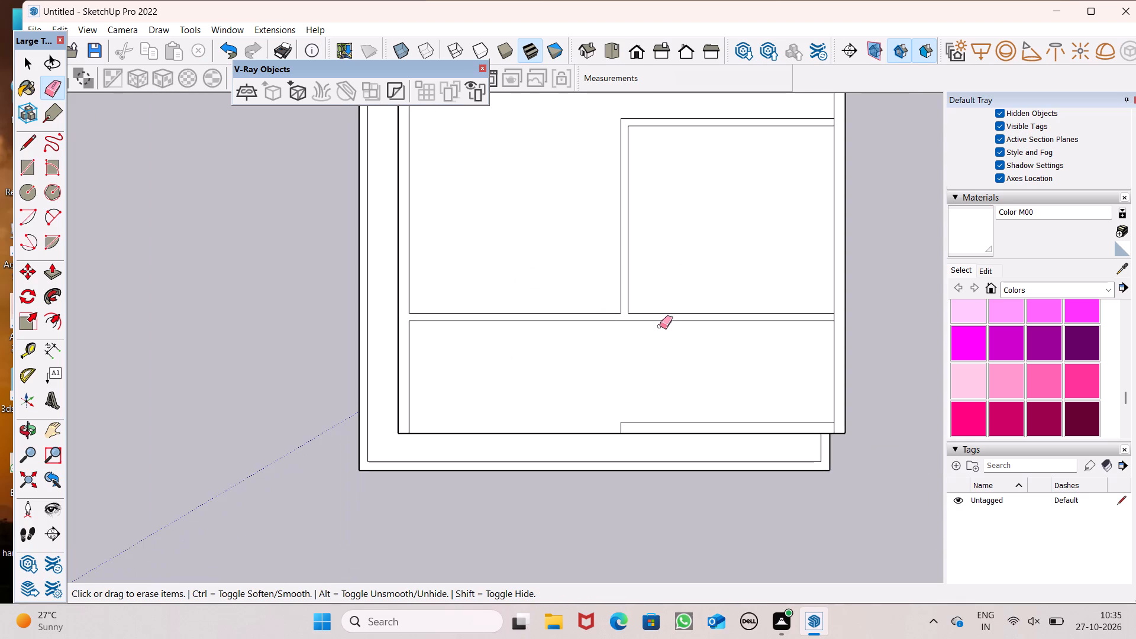
scroll(786, 299, up, 4)
scroll(825, 368, down, 5)
scroll(851, 150, up, 4)
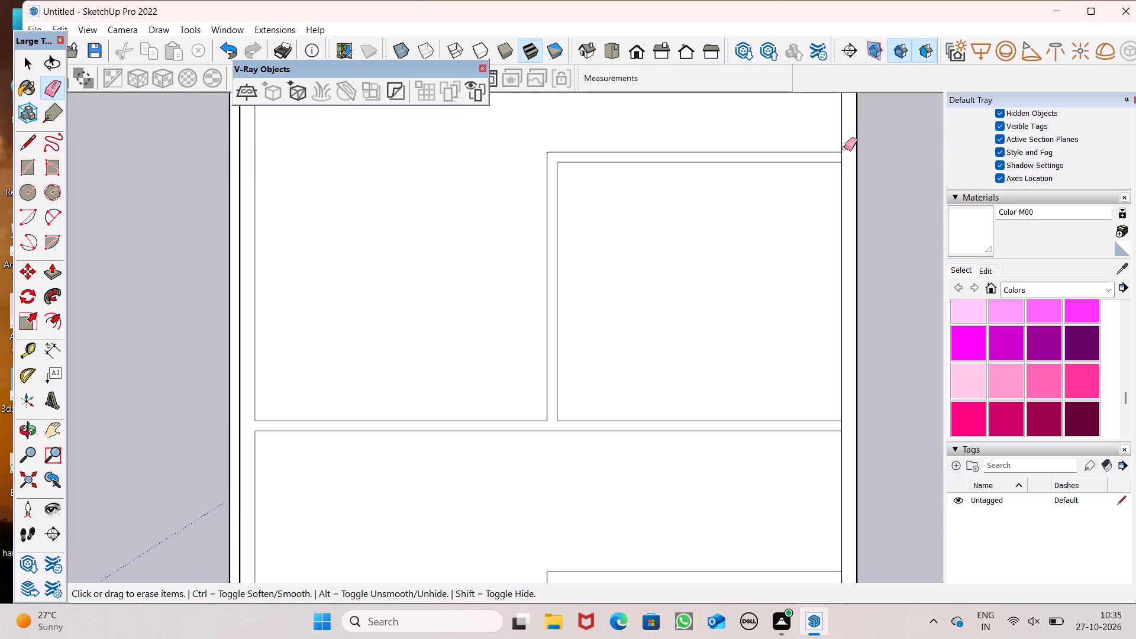
scroll(843, 151, up, 4)
click(841, 164)
scroll(793, 158, down, 4)
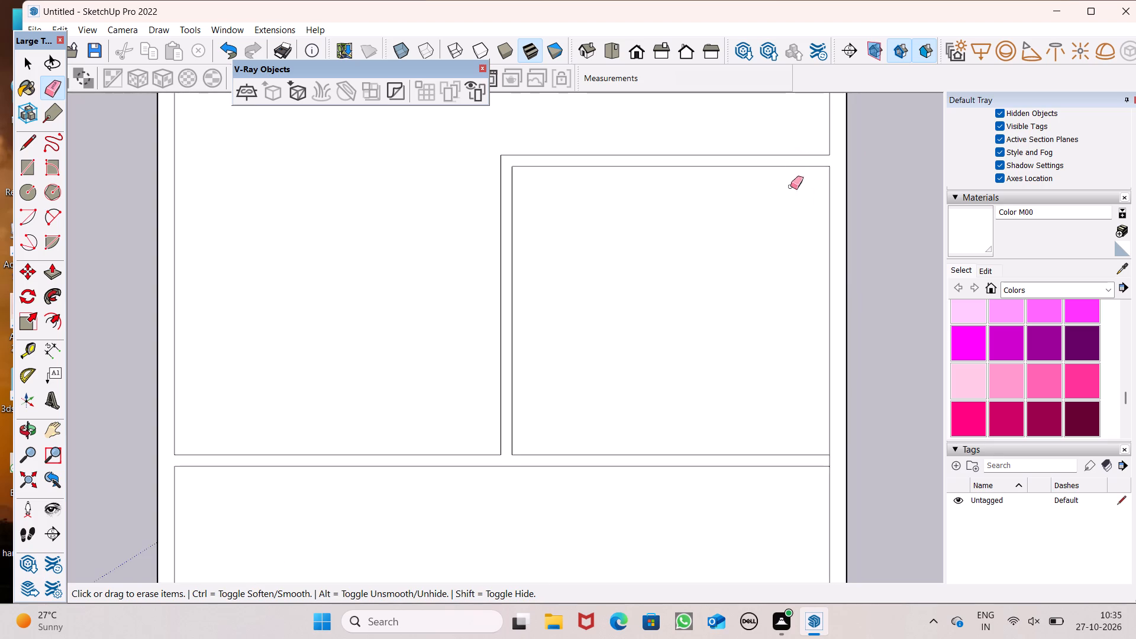
scroll(834, 468, up, 3)
drag(819, 430, 824, 423)
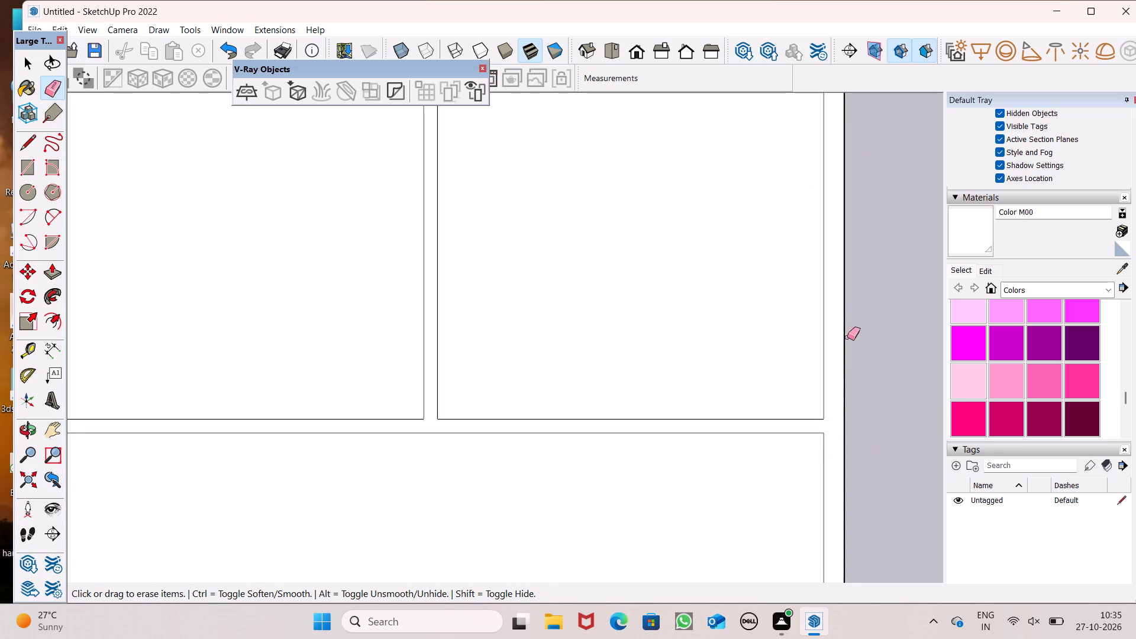
Erase the side wall outline segment closing off the end of the front wall strip.
scroll(840, 305, down, 8)
scroll(825, 485, up, 4)
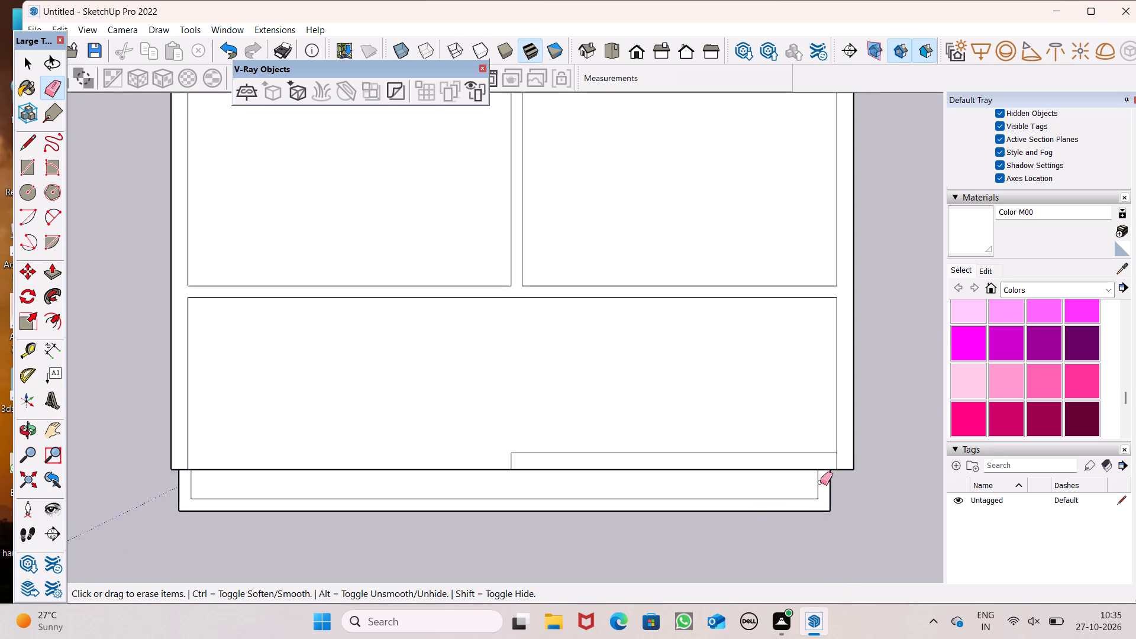
scroll(820, 482, up, 6)
drag(850, 454, 838, 457)
scroll(881, 386, down, 7)
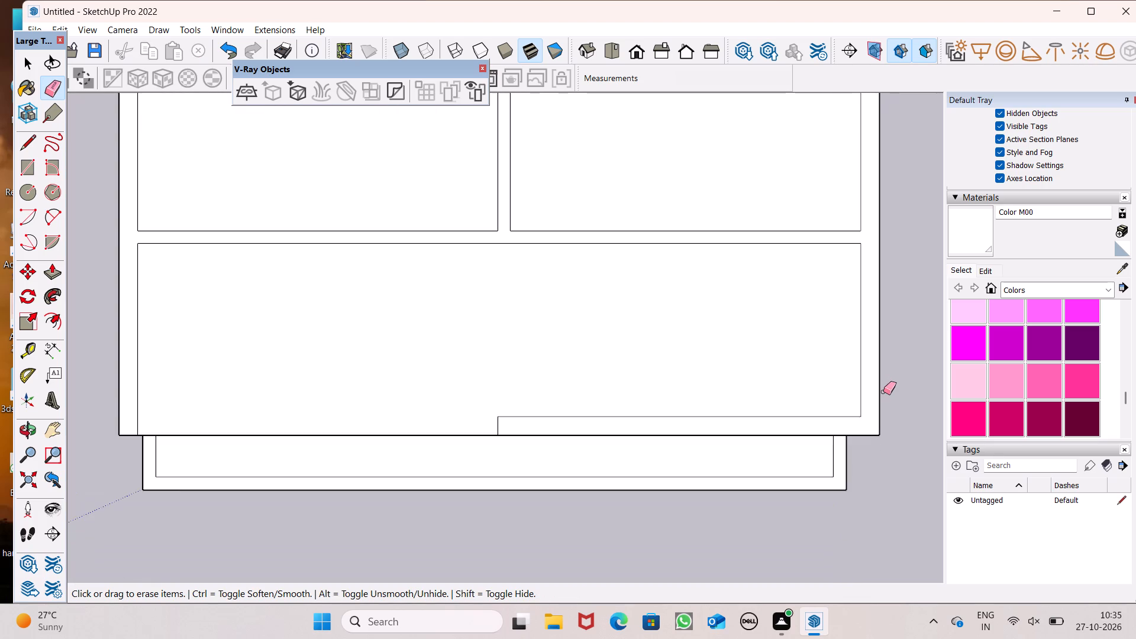
scroll(883, 392, down, 5)
Draw a 9" line across the side wall strip on the open front side, extending the cross strip's front edge.
click(55, 273)
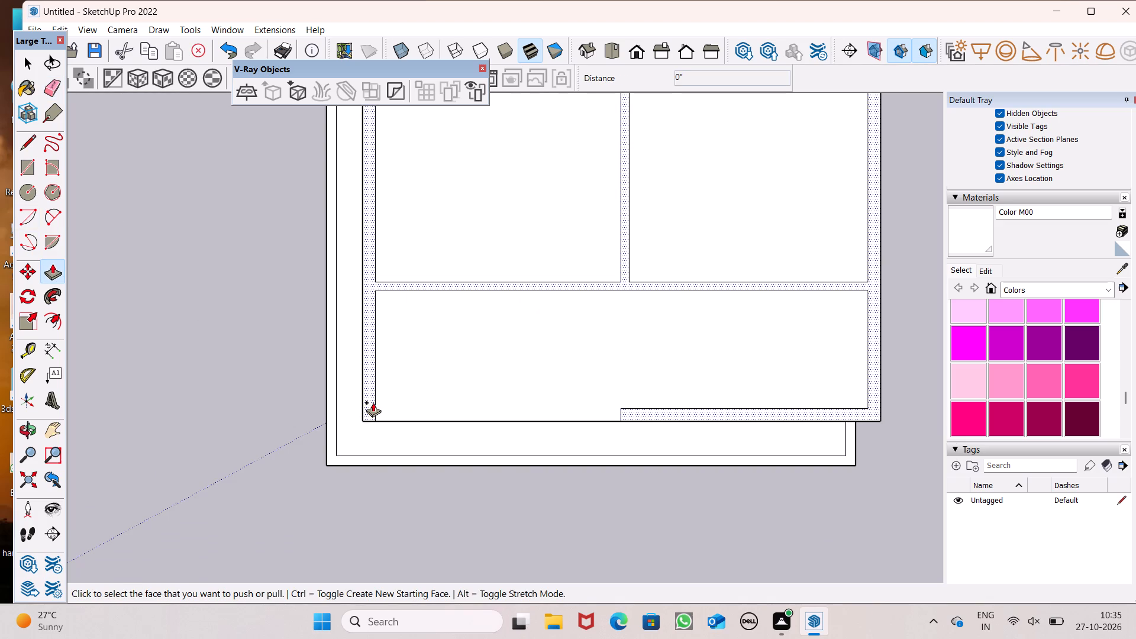
click(31, 143)
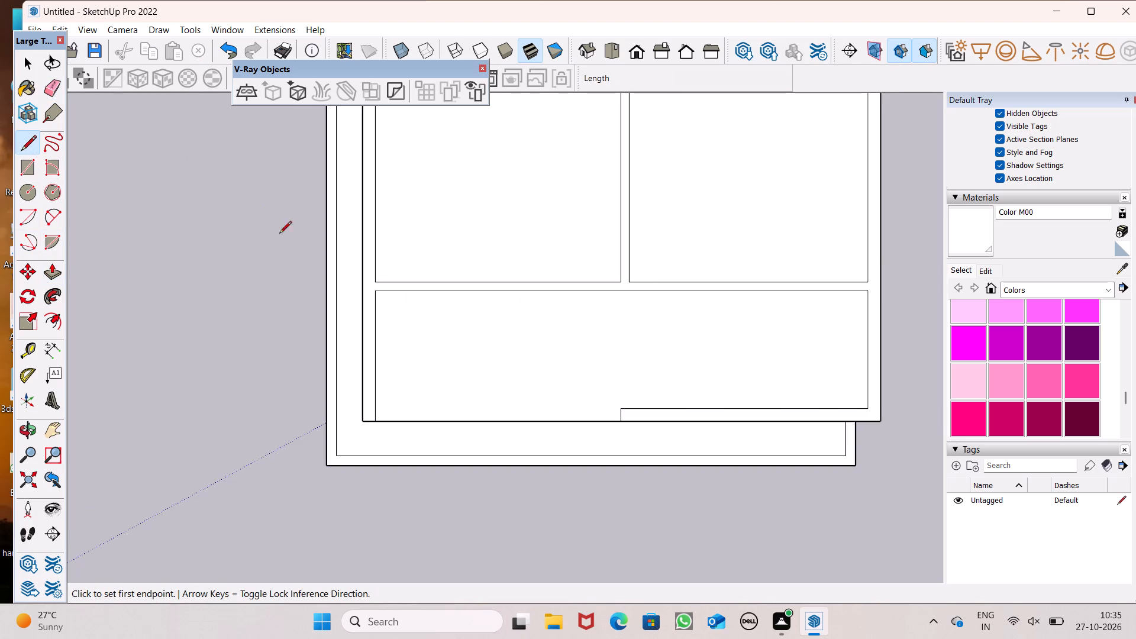
scroll(284, 242, up, 5)
click(436, 318)
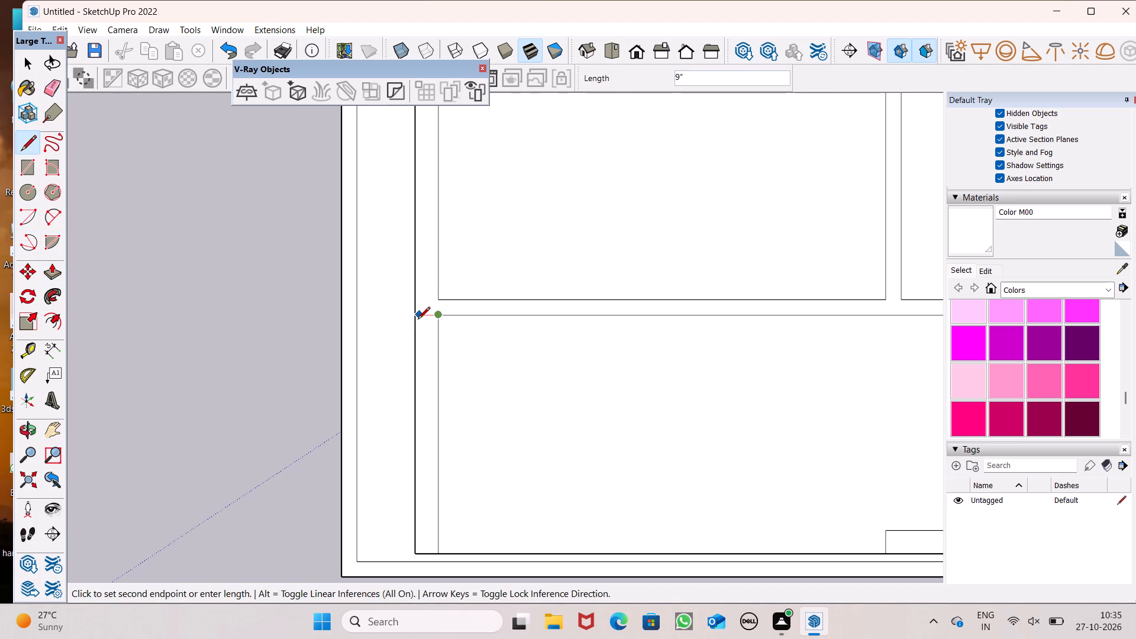
drag(417, 320, 406, 301)
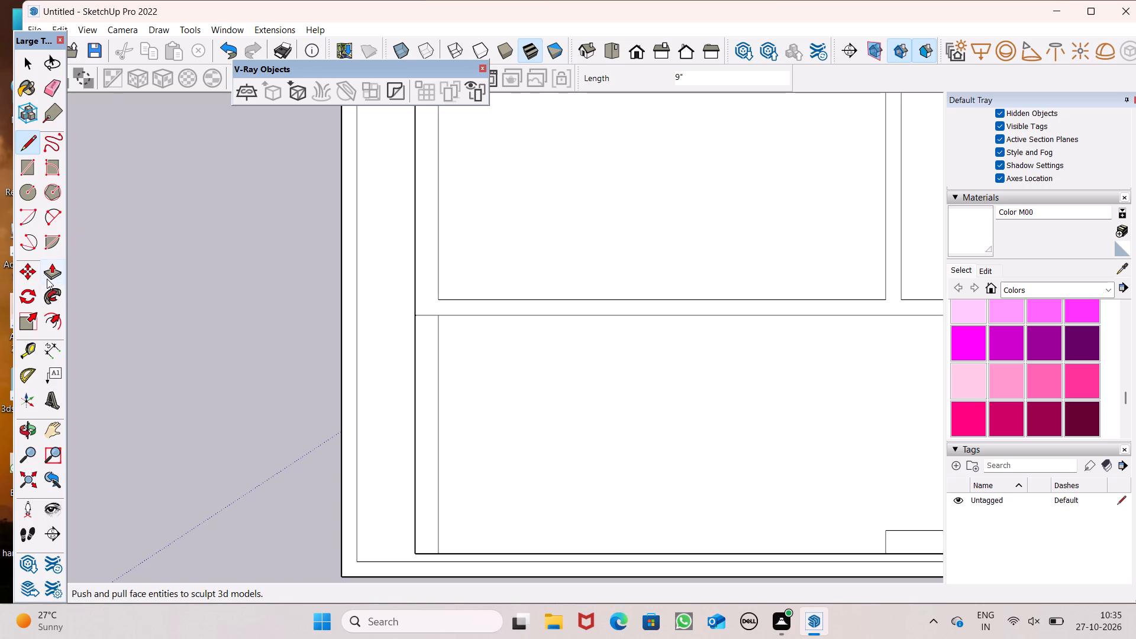
Push/Pull the connected wall and partition strips up 10' from the ground-floor roof.
click(55, 264)
scroll(416, 248, down, 6)
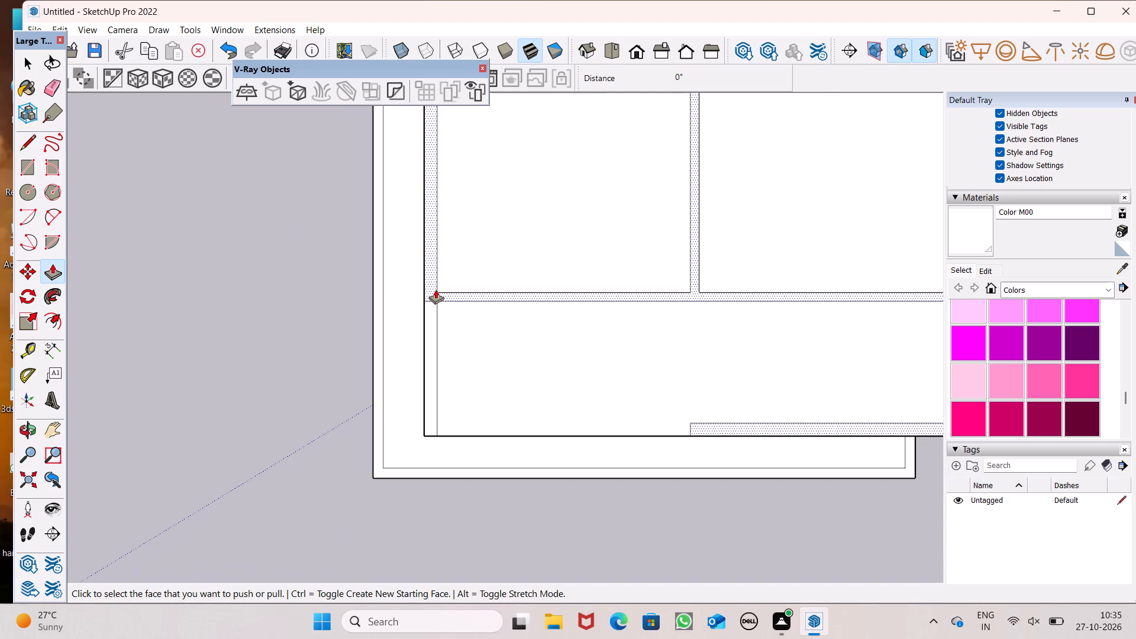
ctrl+drag(435, 289, 421, 232)
text(10')
key(Return)
Examine the raised first-floor walls, partitions and open front terrace from several angles.
scroll(415, 244, down, 4)
middle_drag(512, 354, 505, 137)
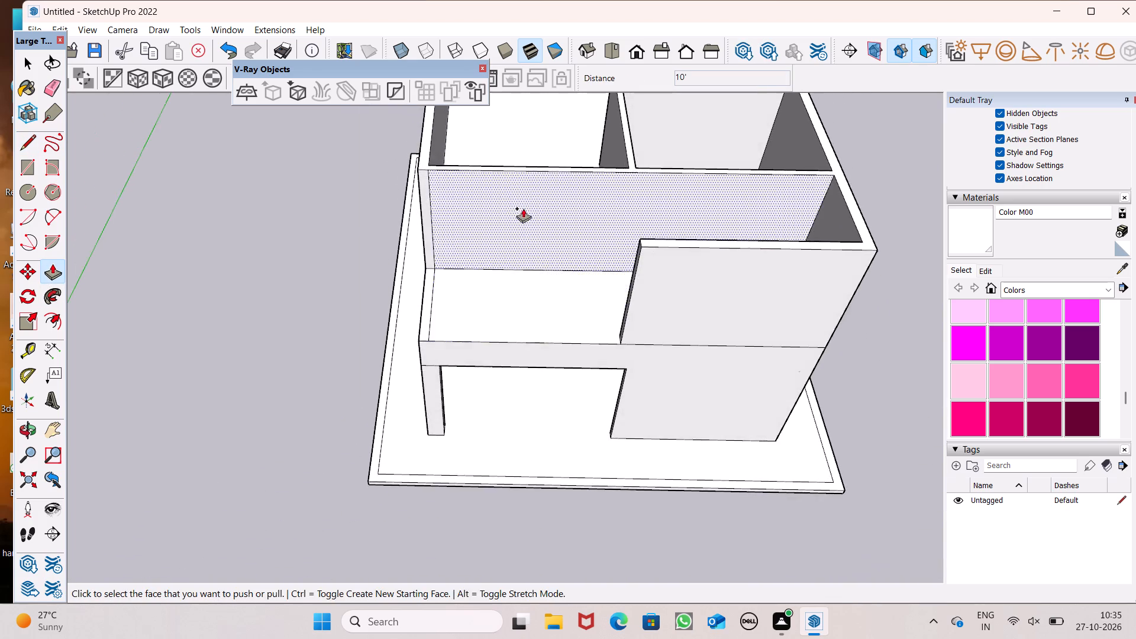
scroll(524, 229, down, 3)
middle_drag(608, 311, 668, 194)
scroll(611, 308, up, 1)
scroll(668, 194, up, 1)
scroll(691, 249, down, 3)
middle_drag(745, 291, 668, 266)
middle_click(668, 266)
middle_click(668, 266)
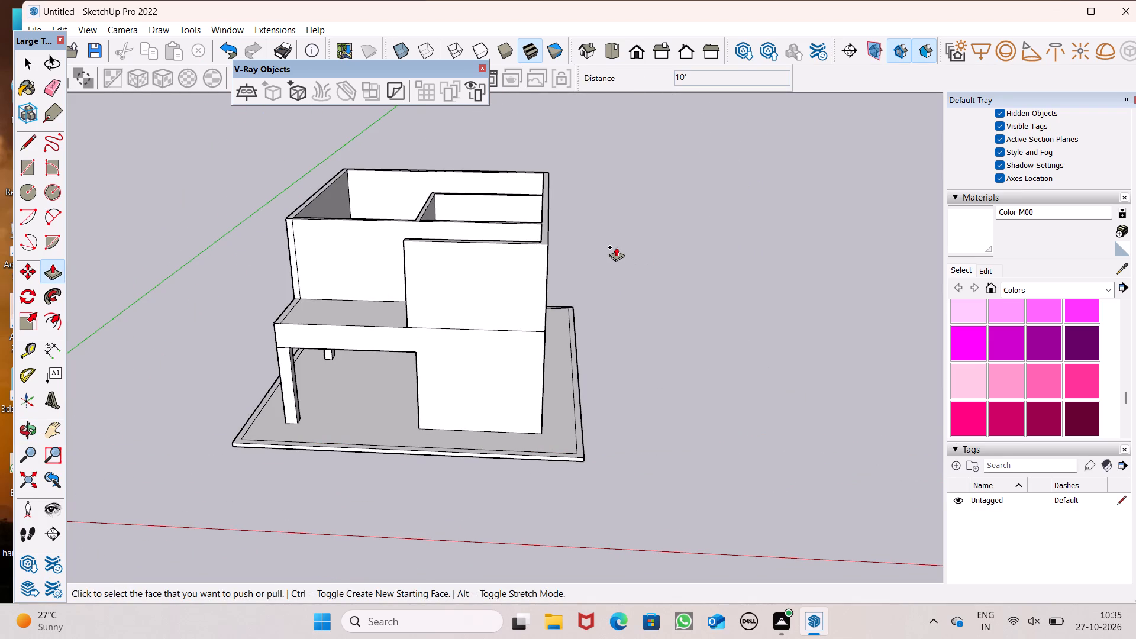
scroll(673, 346, down, 4)
middle_drag(677, 358, 689, 432)
scroll(689, 432, up, 1)
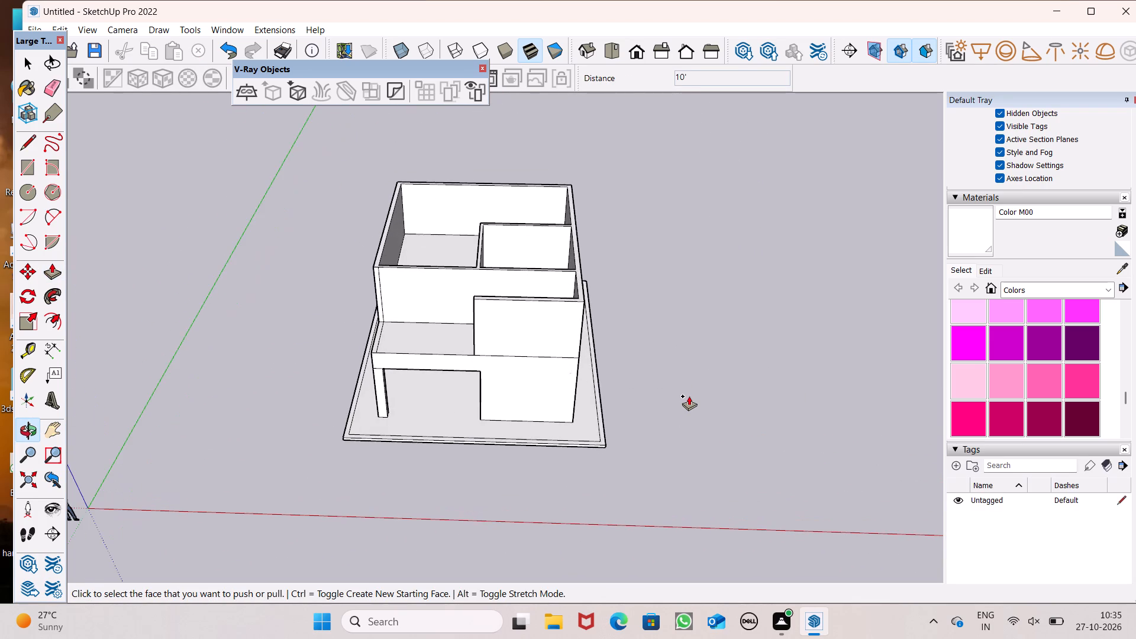
scroll(689, 395, down, 4)
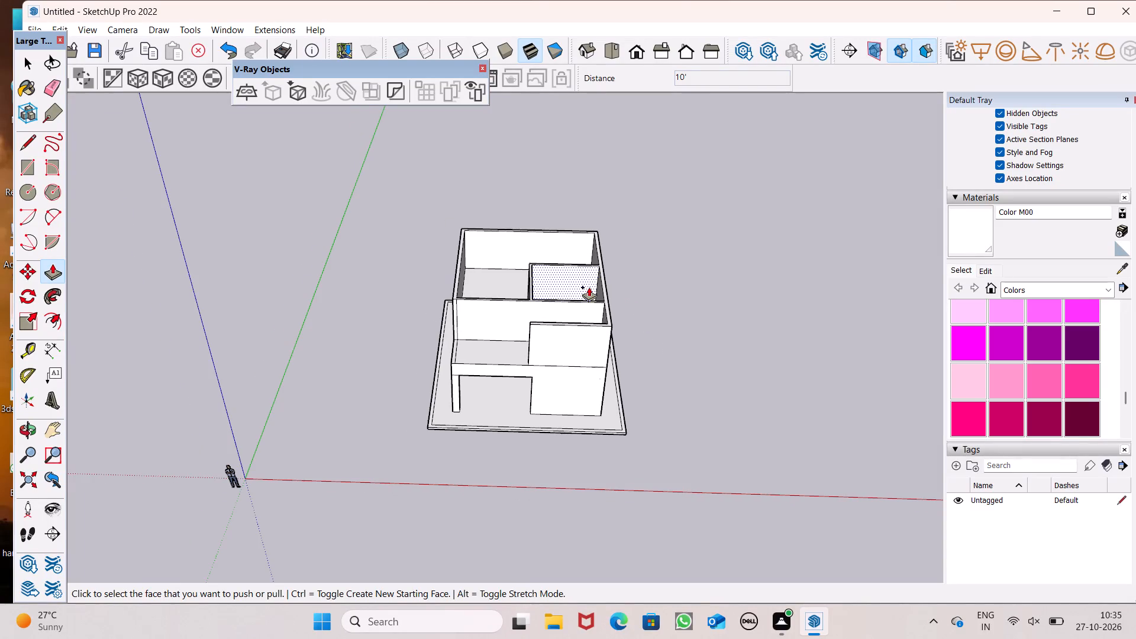
Draw a vertical 23' line down the full height of the front wall face, from its top edge to the base, near the outer corner.
scroll(589, 288, up, 1)
middle_drag(599, 368, 470, 489)
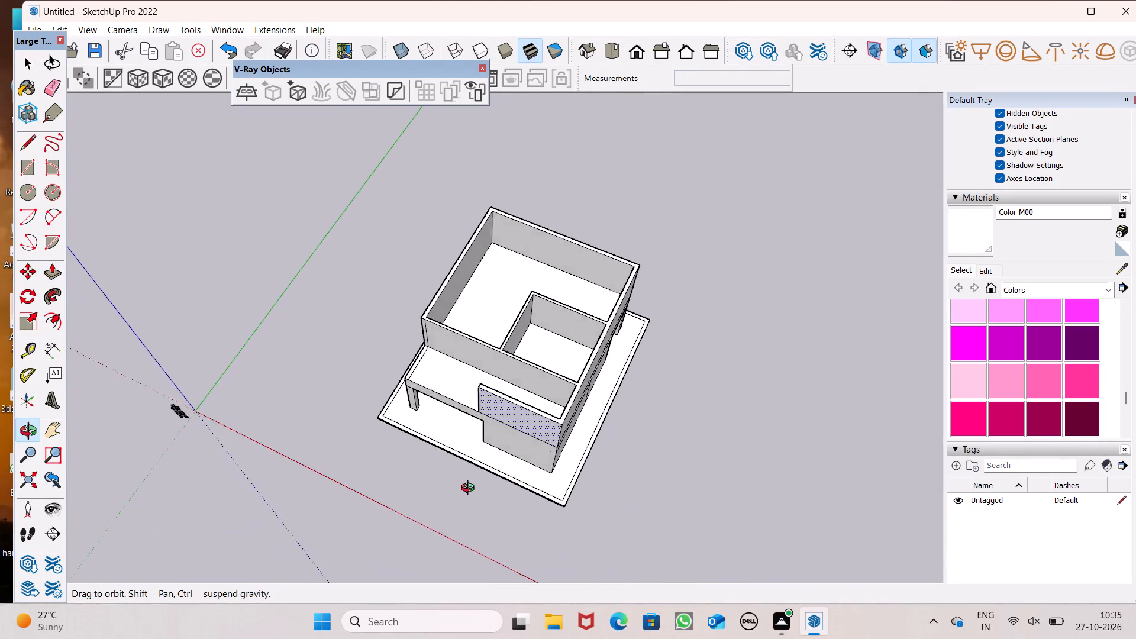
middle_drag(470, 489, 593, 266)
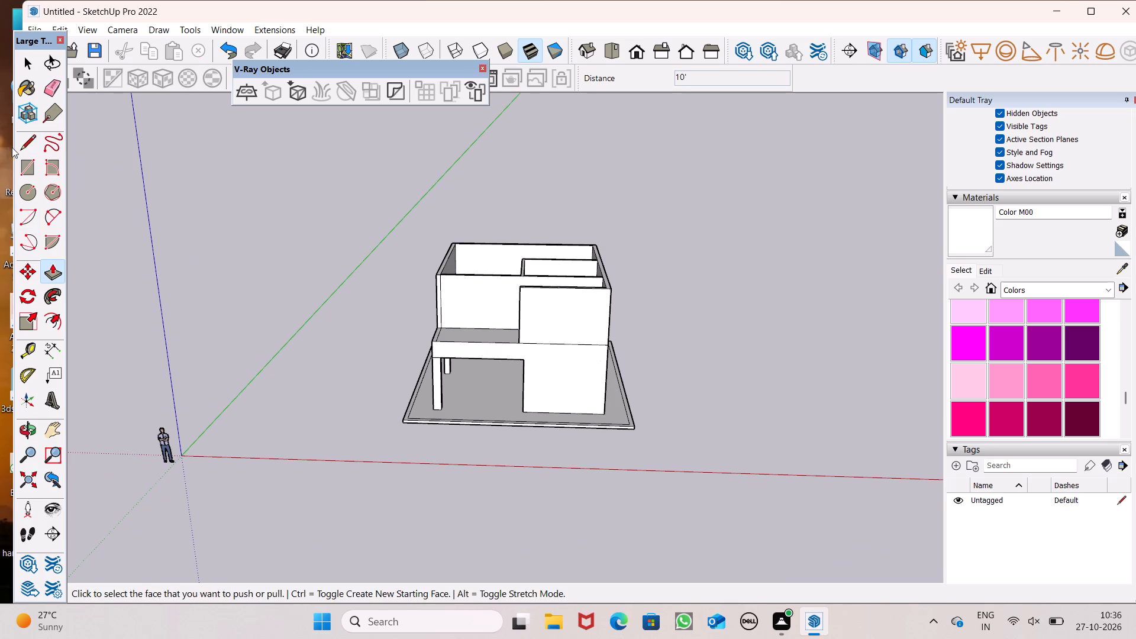
click(29, 138)
scroll(520, 477, up, 1)
middle_drag(519, 475, 540, 415)
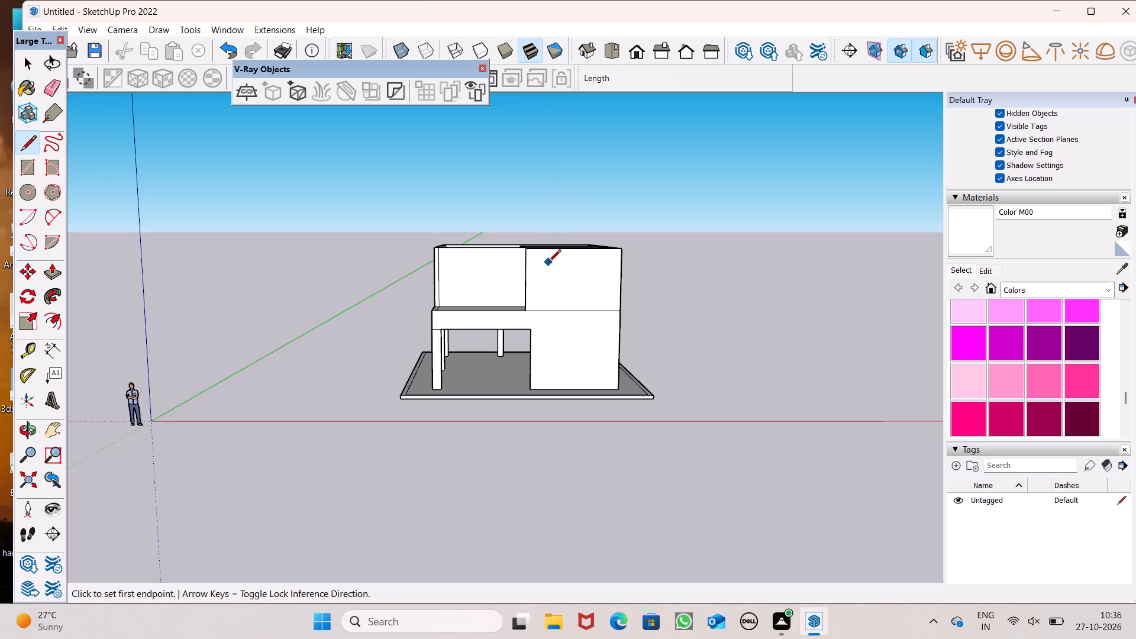
scroll(604, 285, up, 1)
scroll(654, 292, up, 1)
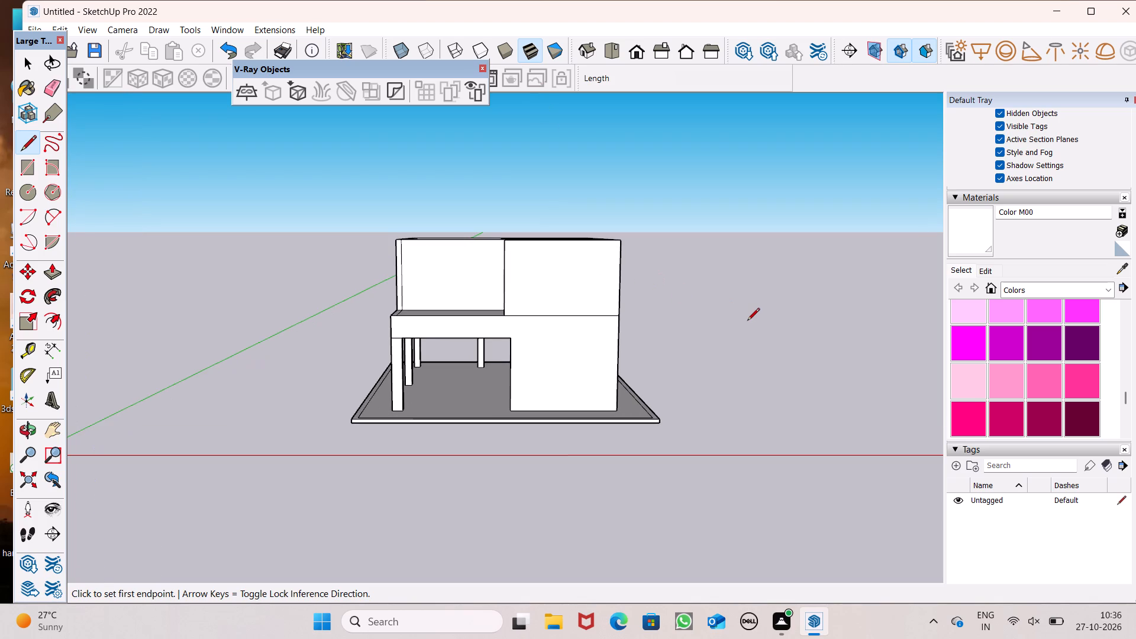
scroll(747, 321, up, 1)
scroll(572, 249, up, 2)
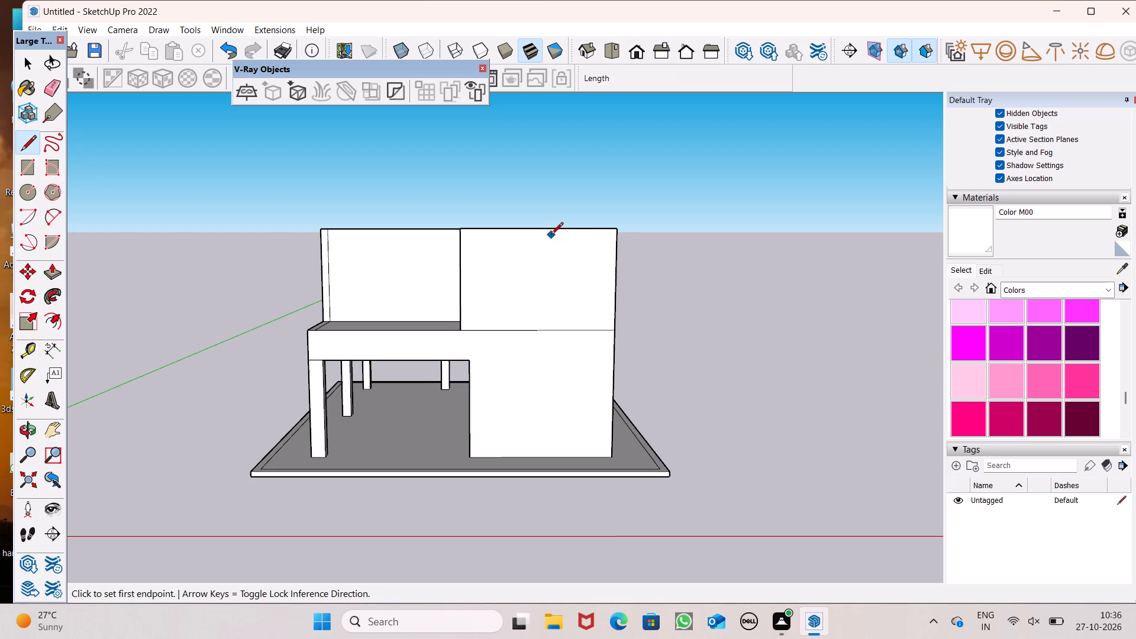
scroll(595, 236, up, 4)
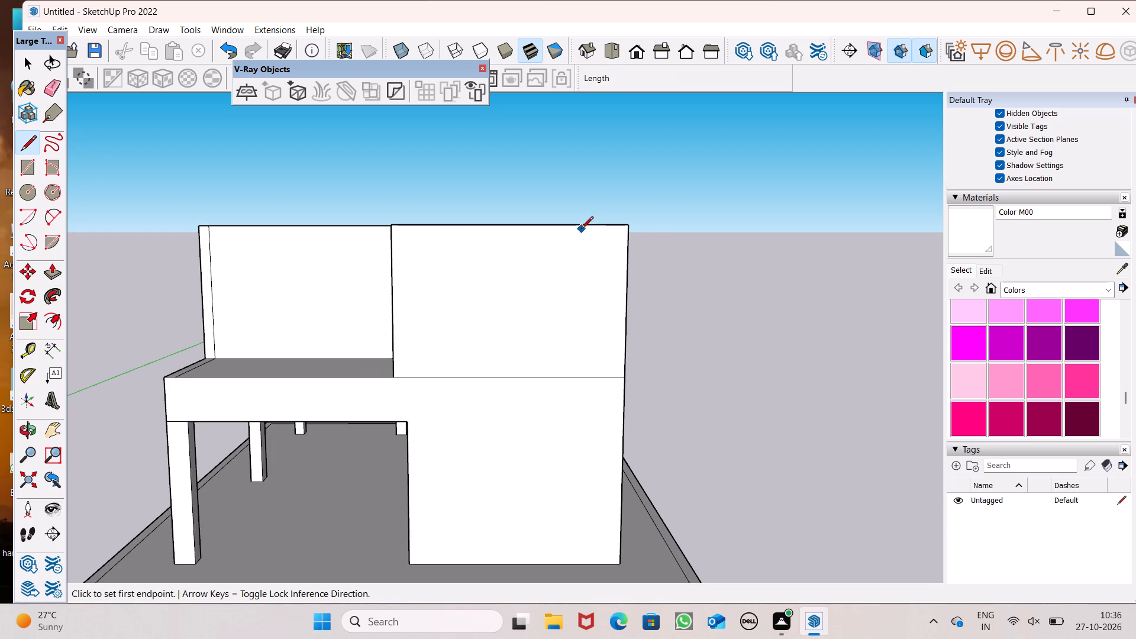
click(577, 228)
scroll(589, 325, down, 2)
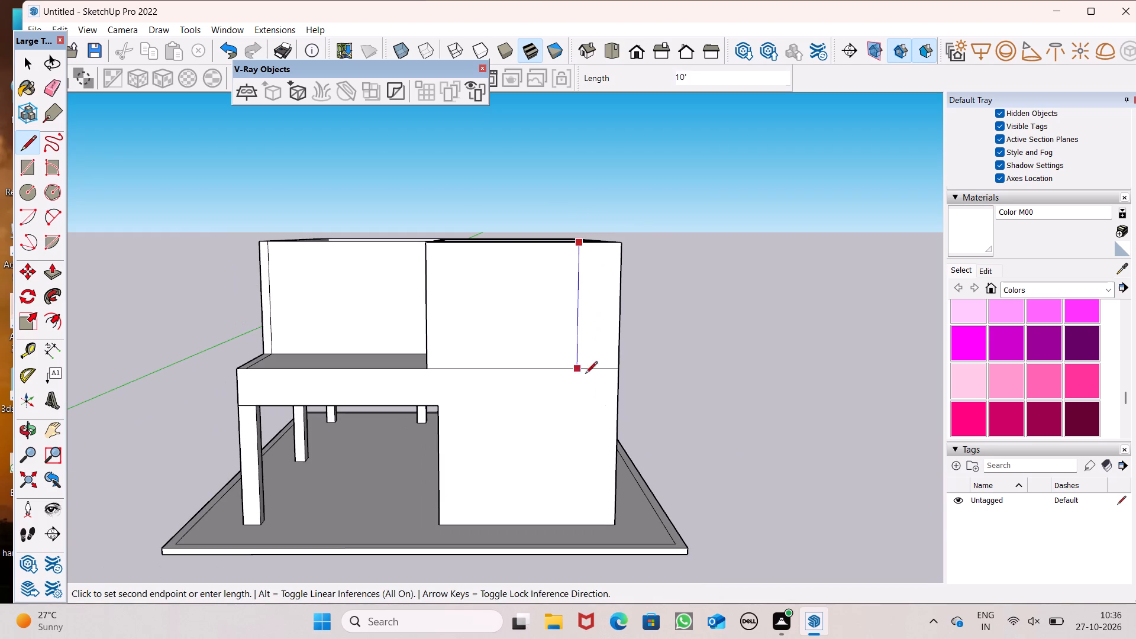
click(573, 529)
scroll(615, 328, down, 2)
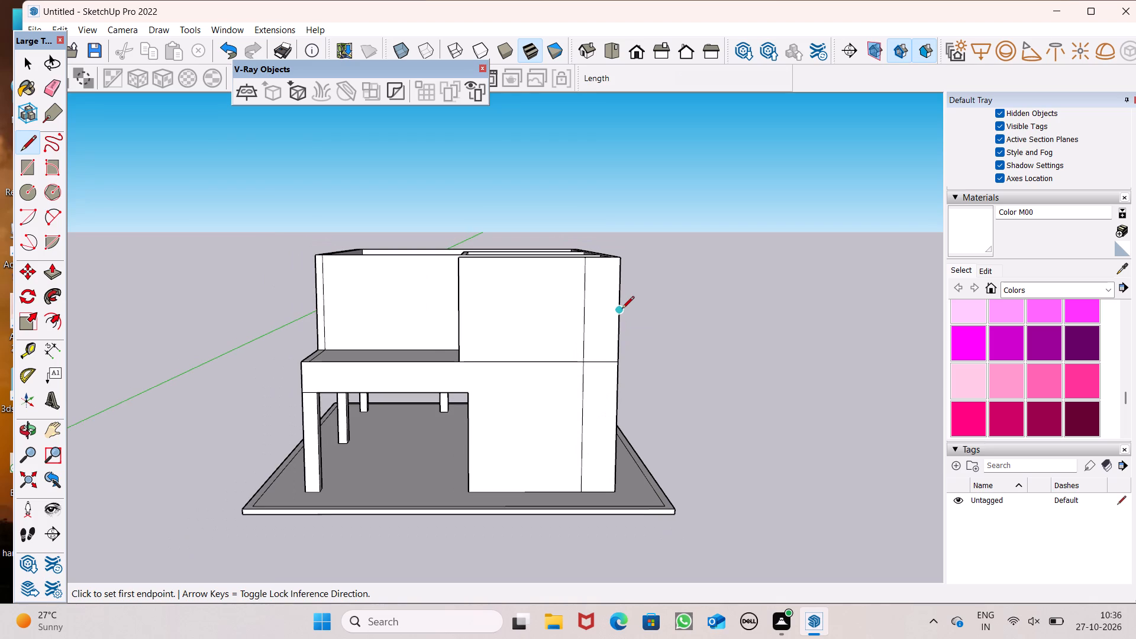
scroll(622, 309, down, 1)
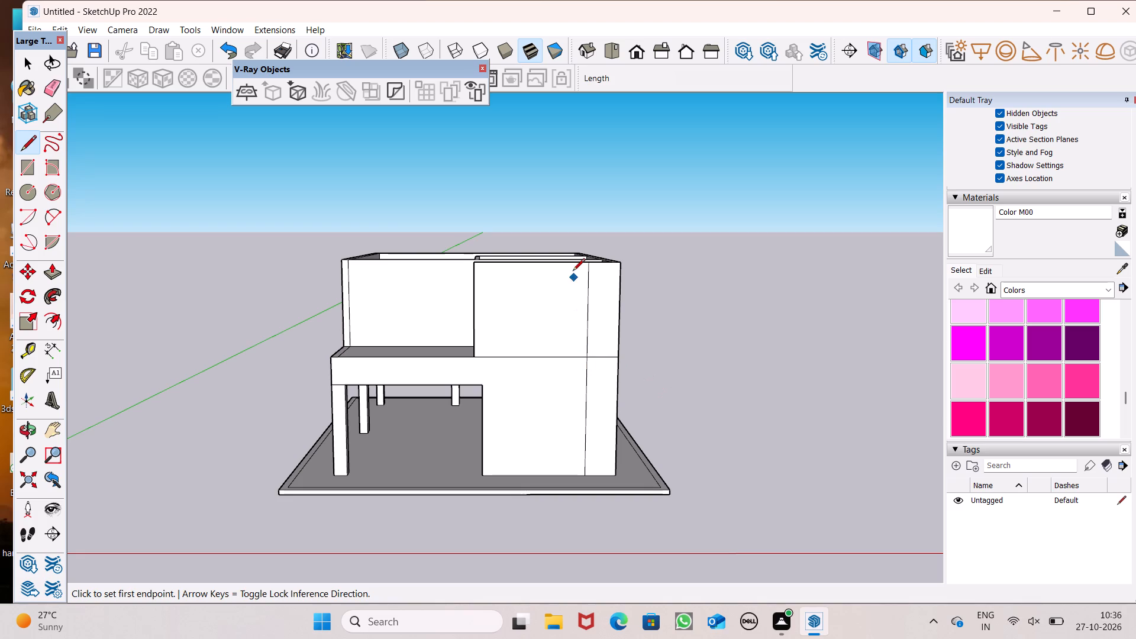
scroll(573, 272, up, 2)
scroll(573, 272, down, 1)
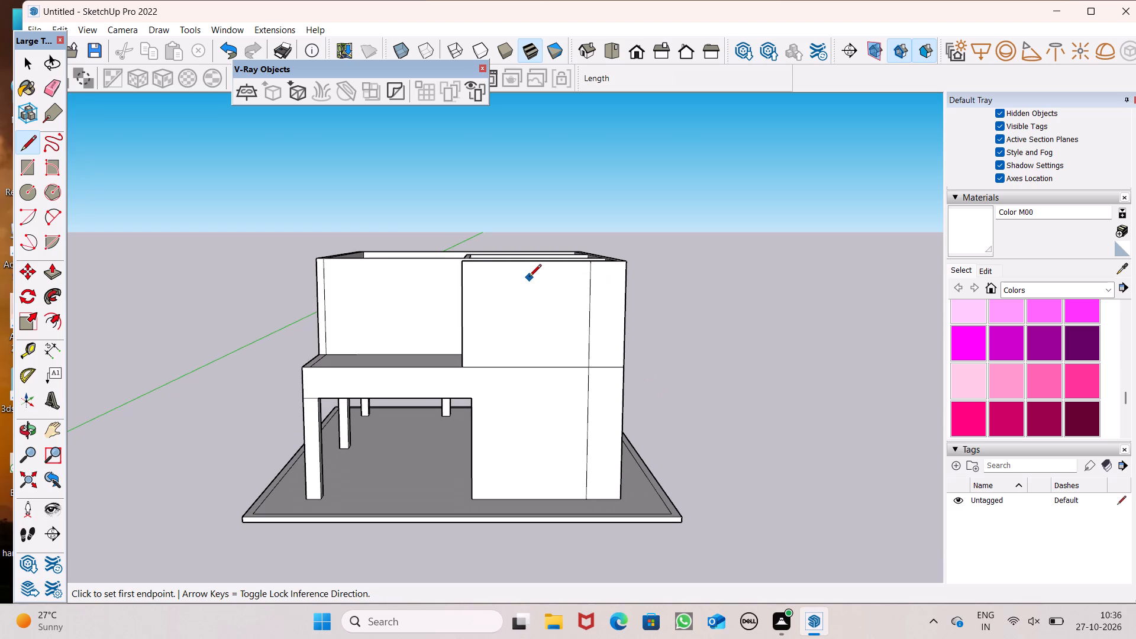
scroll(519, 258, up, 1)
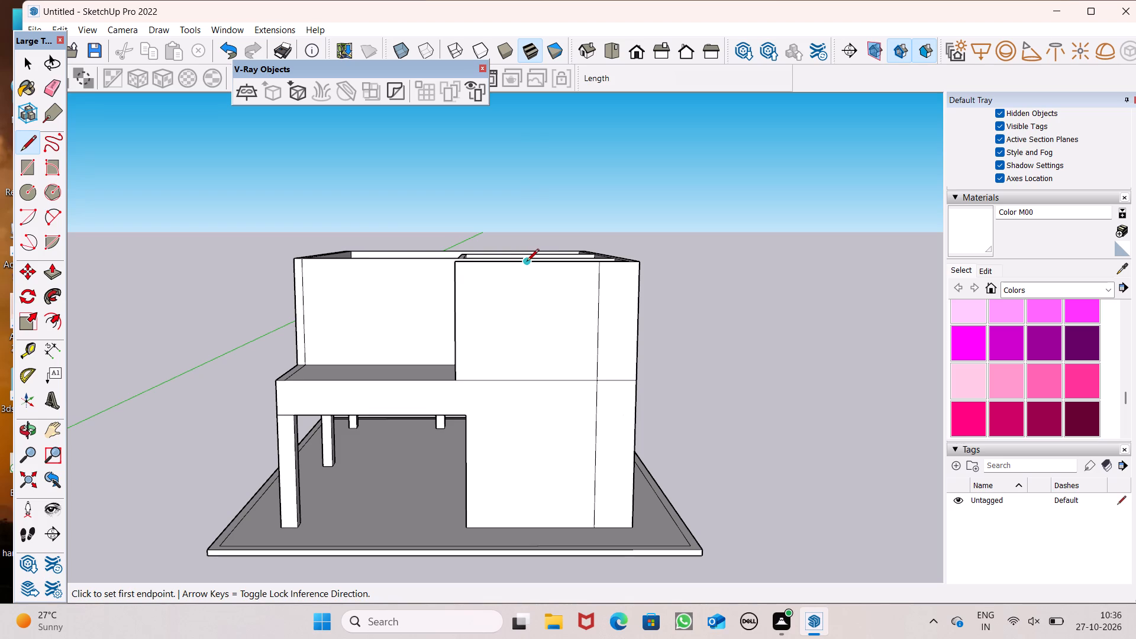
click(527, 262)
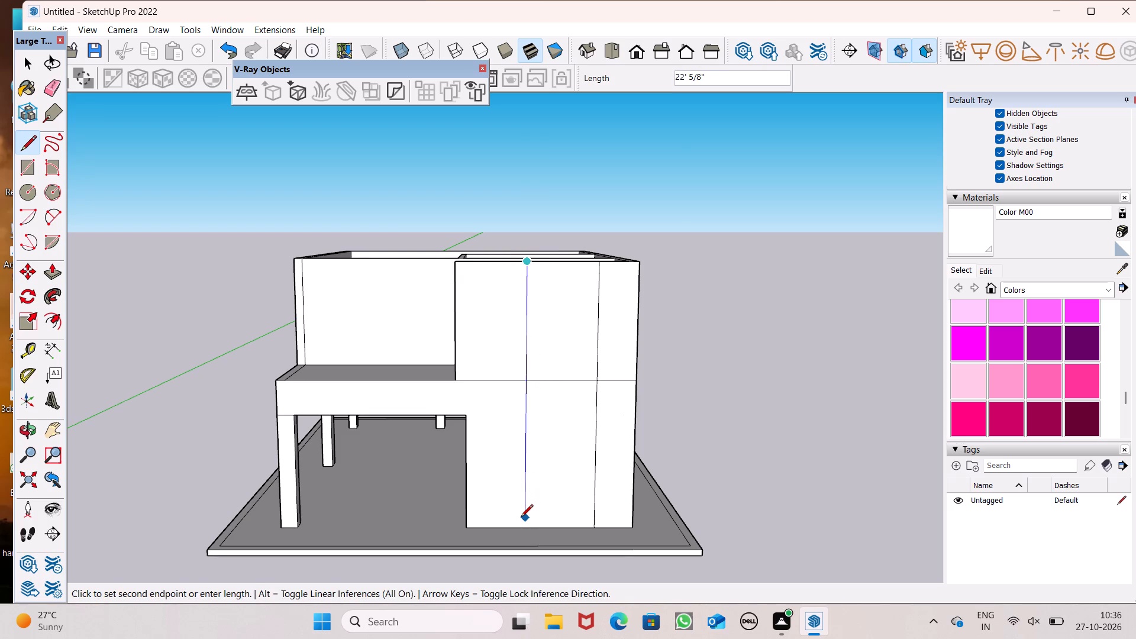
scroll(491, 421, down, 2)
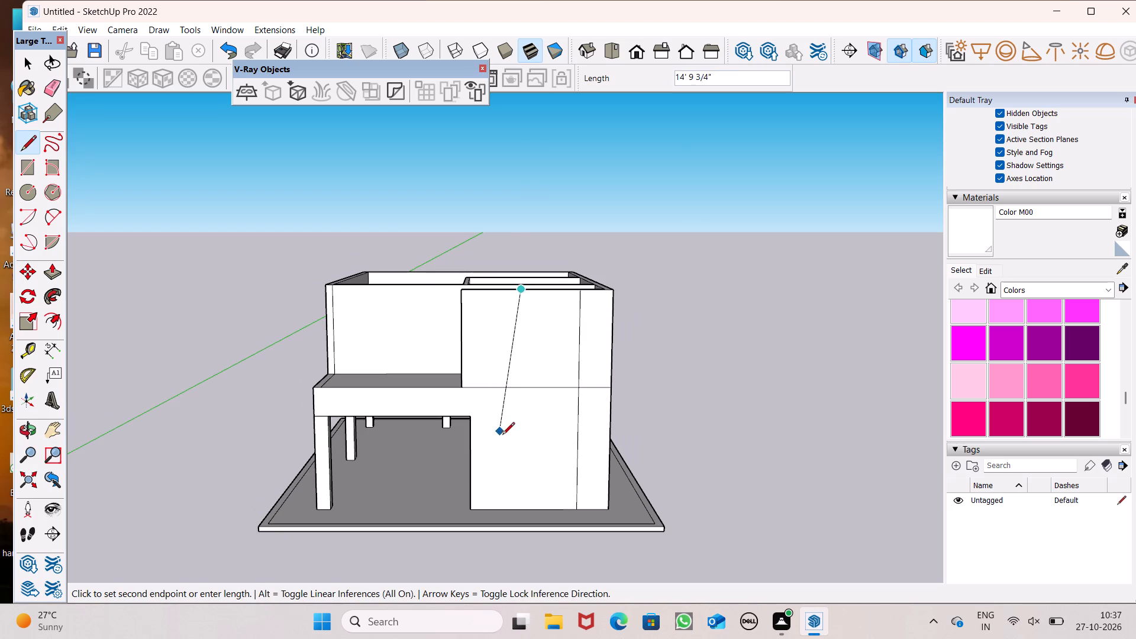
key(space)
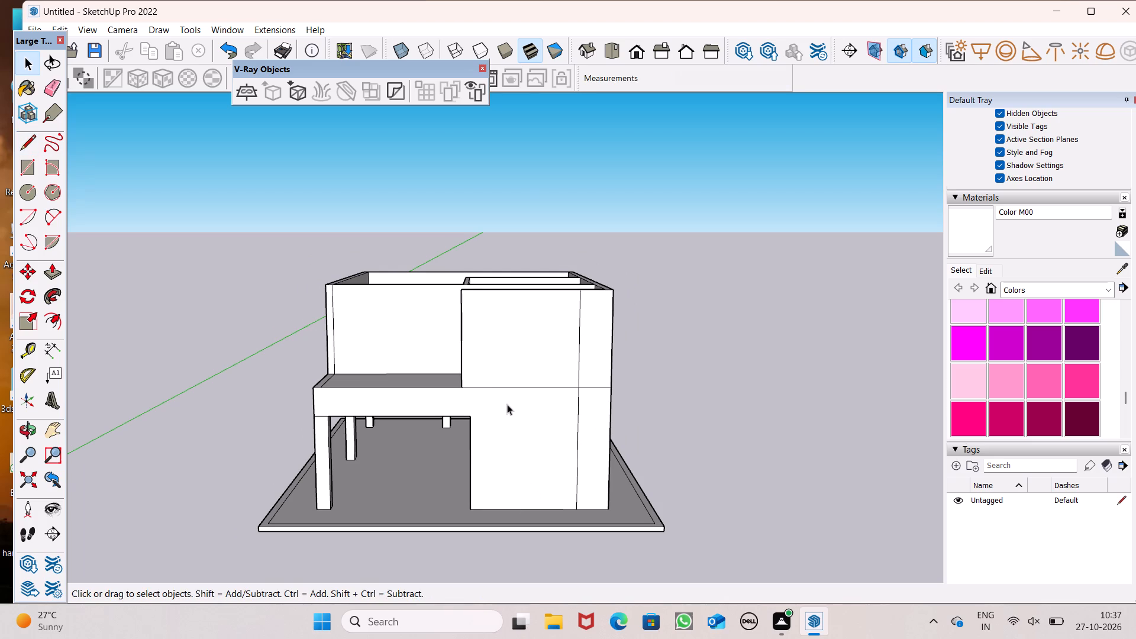
Examine the side and rear walls, slab edges and ground-floor columns from several angles.
scroll(507, 404, down, 3)
middle_drag(544, 414, 299, 447)
scroll(299, 447, up, 1)
scroll(428, 341, down, 4)
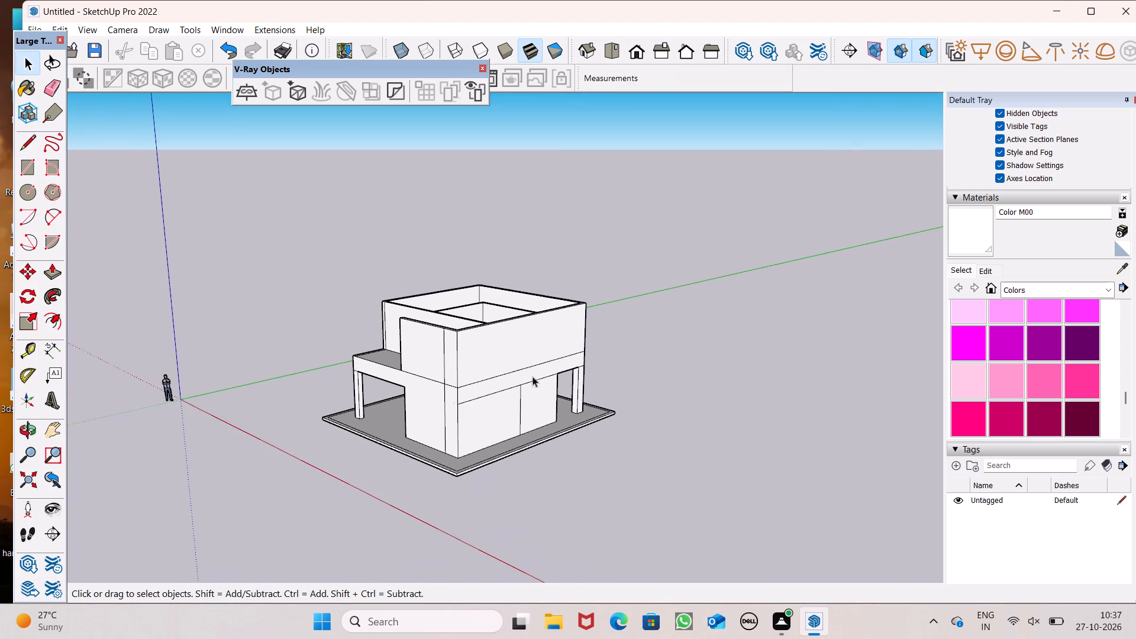
middle_drag(525, 379, 224, 431)
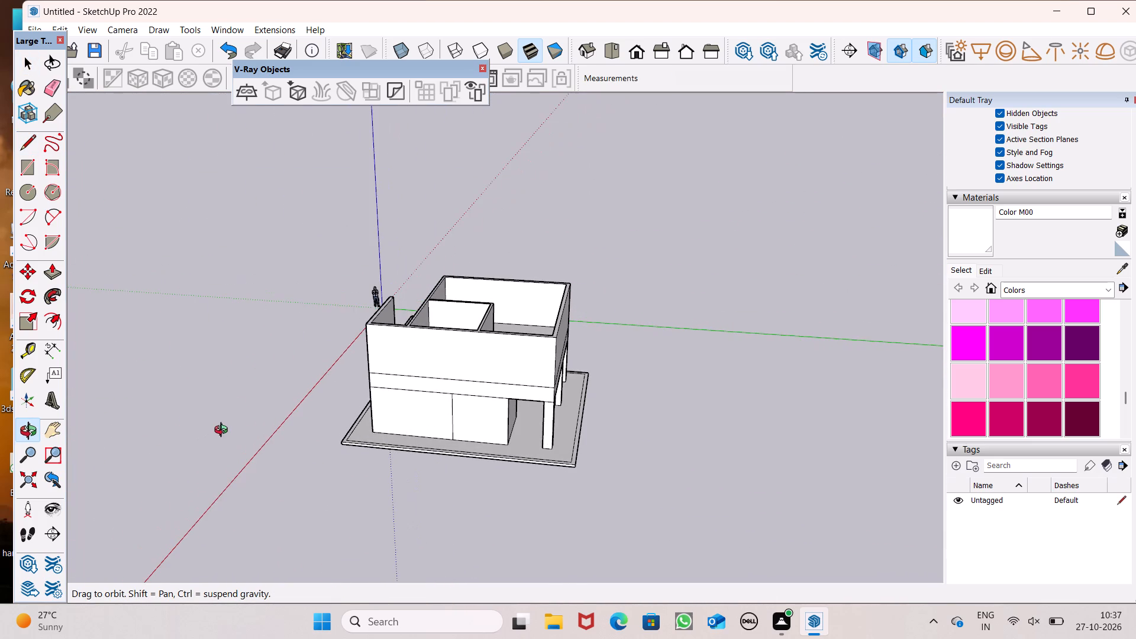
middle_drag(224, 431, 392, 431)
scroll(392, 431, up, 1)
scroll(576, 415, up, 6)
middle_drag(605, 421, 609, 413)
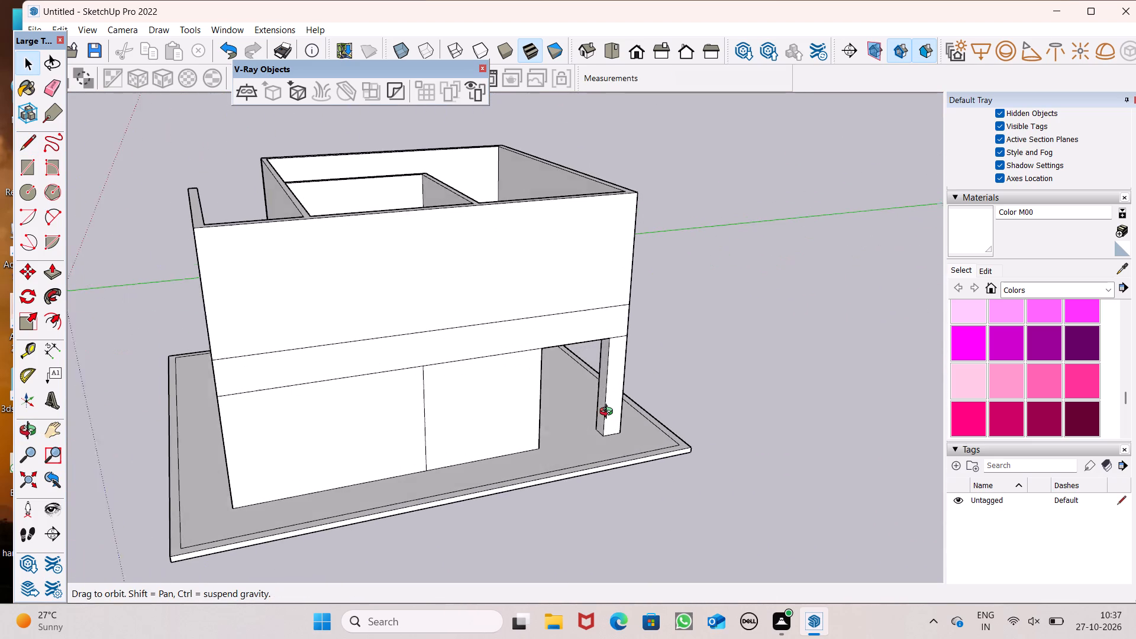
middle_drag(609, 413, 609, 411)
scroll(611, 426, up, 1)
middle_drag(611, 426, 386, 388)
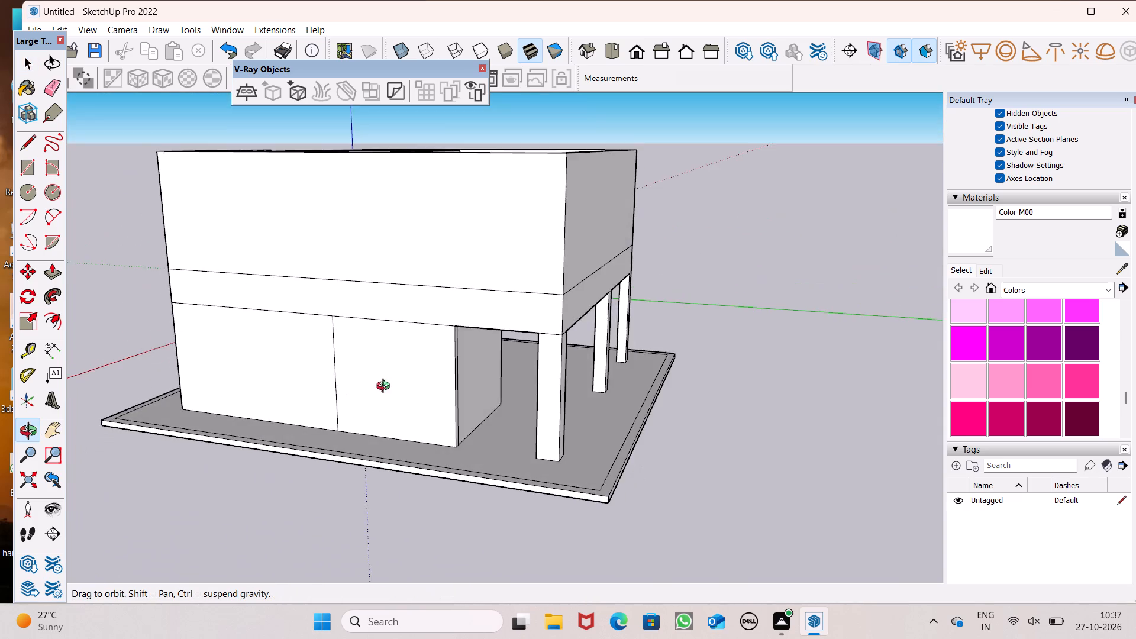
middle_drag(386, 388, 560, 384)
scroll(421, 353, down, 3)
middle_drag(480, 404, 509, 409)
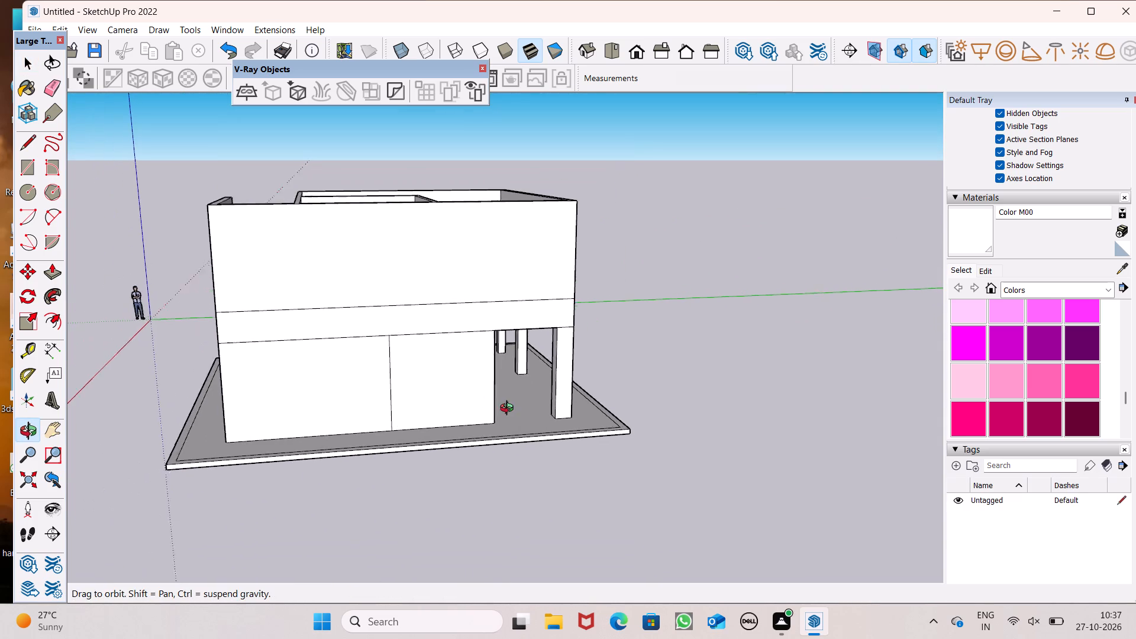
middle_drag(509, 409, 544, 425)
scroll(590, 325, down, 5)
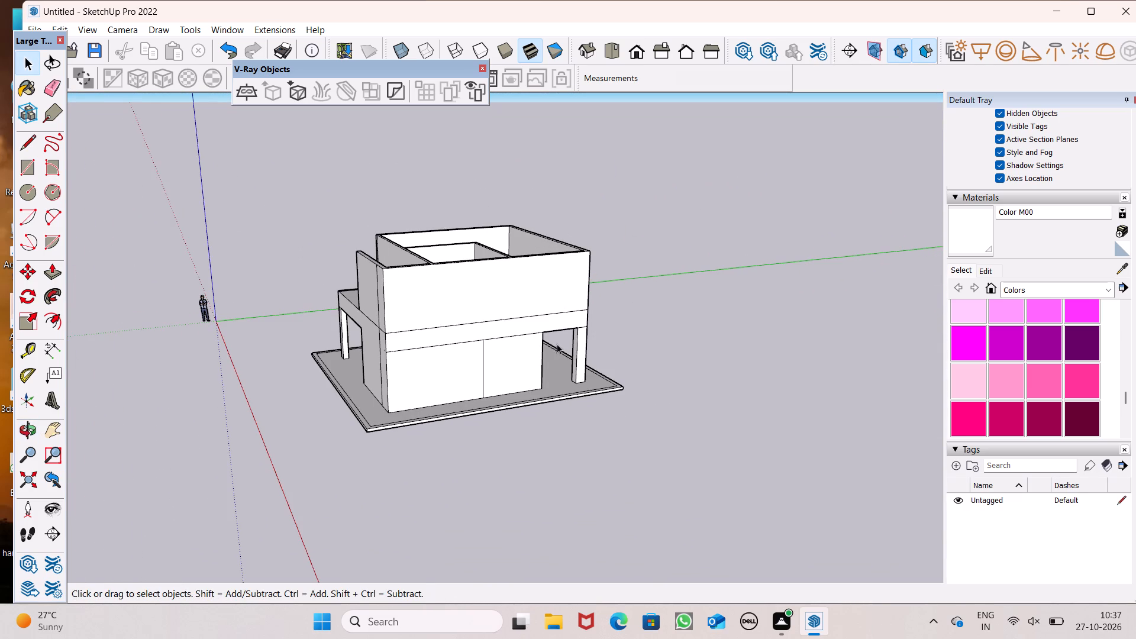
scroll(556, 345, down, 2)
middle_drag(511, 340, 572, 314)
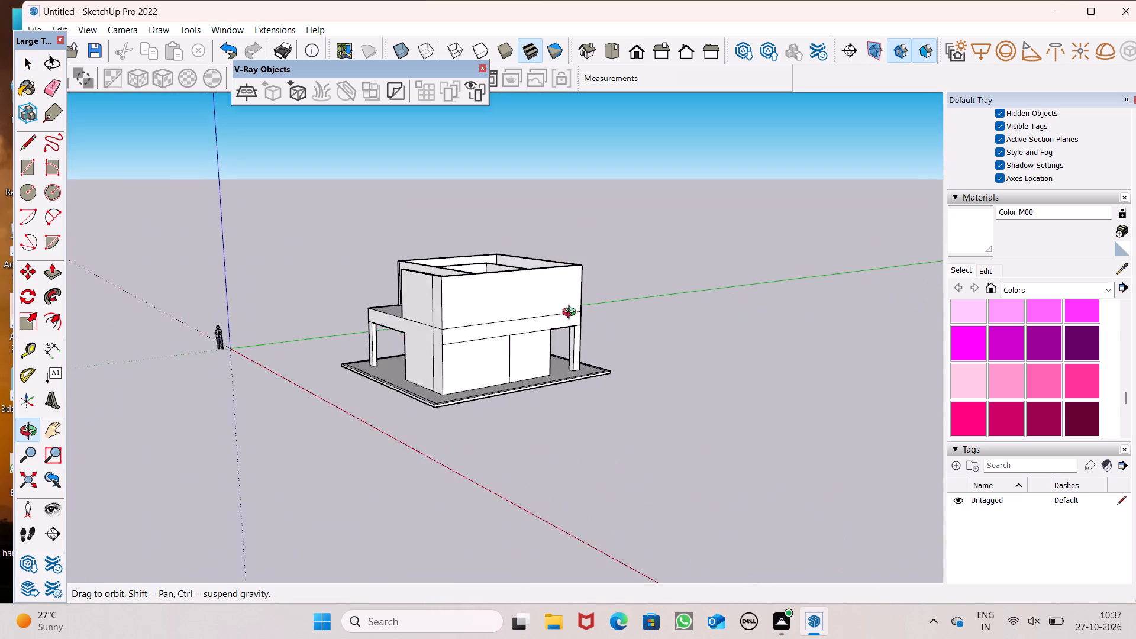
middle_drag(572, 314, 231, 410)
scroll(473, 389, up, 4)
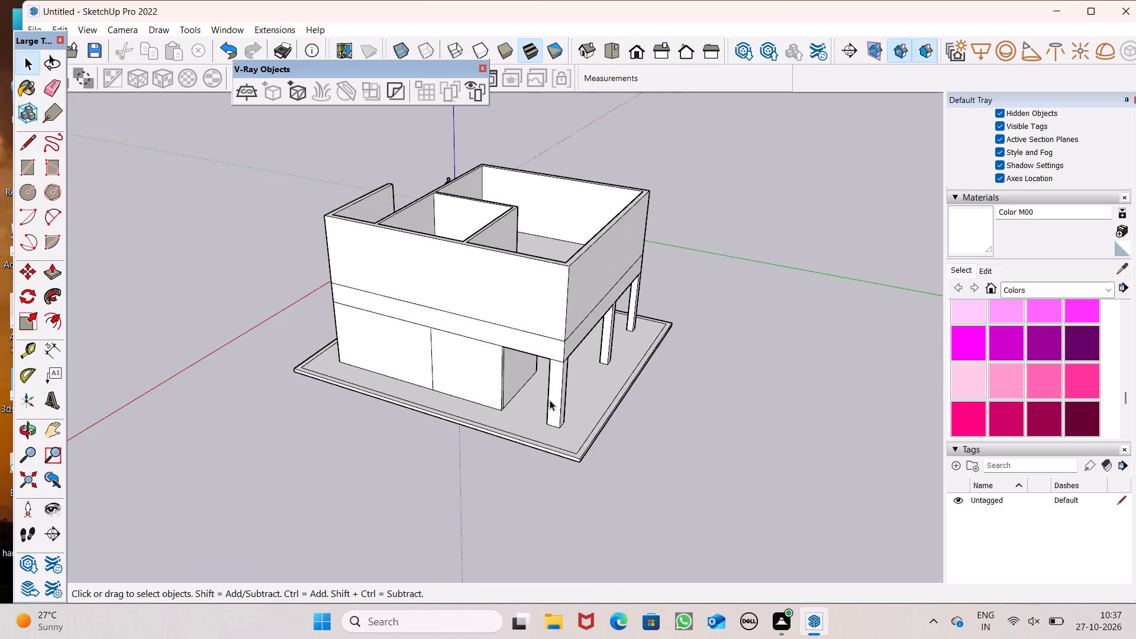
middle_drag(556, 397, 201, 337)
middle_drag(201, 337, 451, 260)
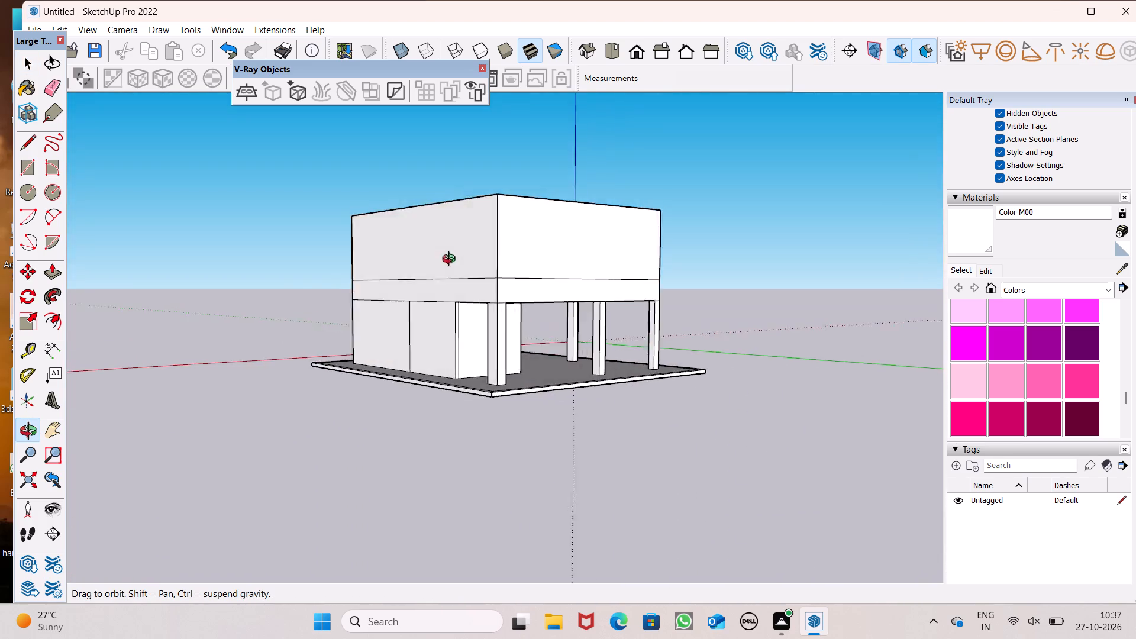
middle_drag(451, 260, 506, 292)
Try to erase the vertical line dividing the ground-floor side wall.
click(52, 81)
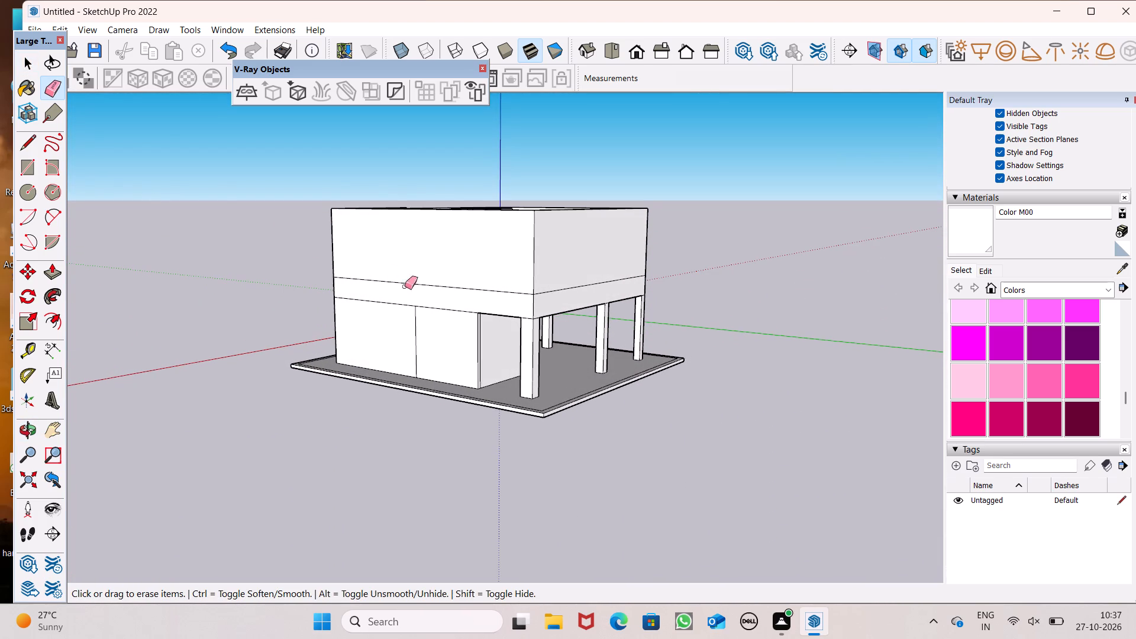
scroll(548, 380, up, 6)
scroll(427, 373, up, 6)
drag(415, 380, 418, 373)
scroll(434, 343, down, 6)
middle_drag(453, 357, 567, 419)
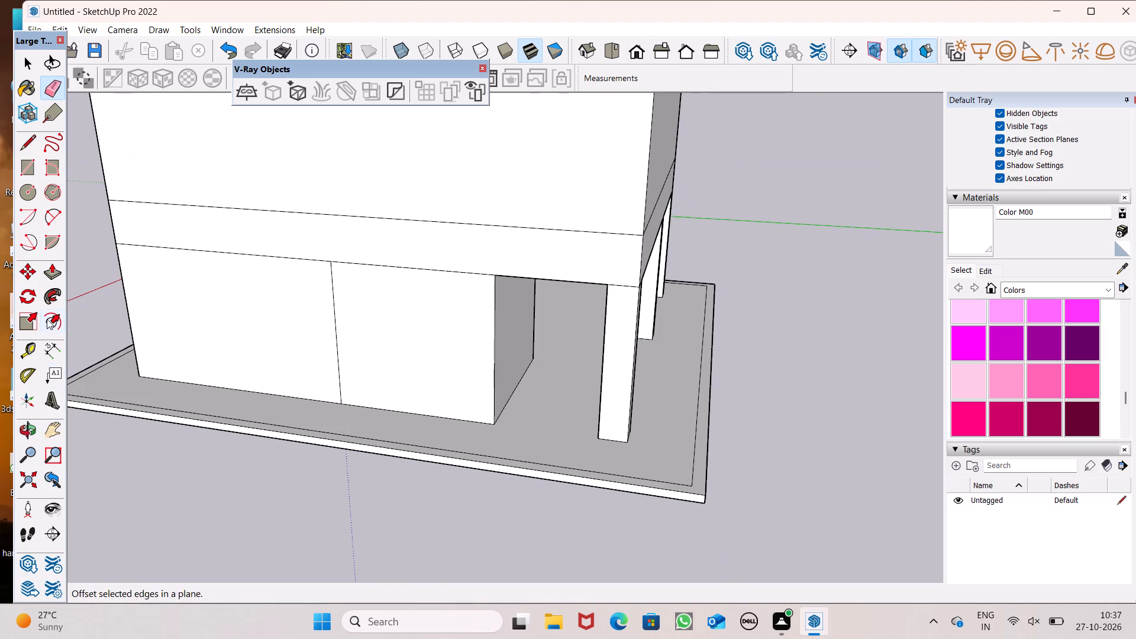
Push/Pull the rear end face of the ground-floor room out about 6' 8" to the rear corner column.
click(49, 272)
drag(509, 387, 617, 435)
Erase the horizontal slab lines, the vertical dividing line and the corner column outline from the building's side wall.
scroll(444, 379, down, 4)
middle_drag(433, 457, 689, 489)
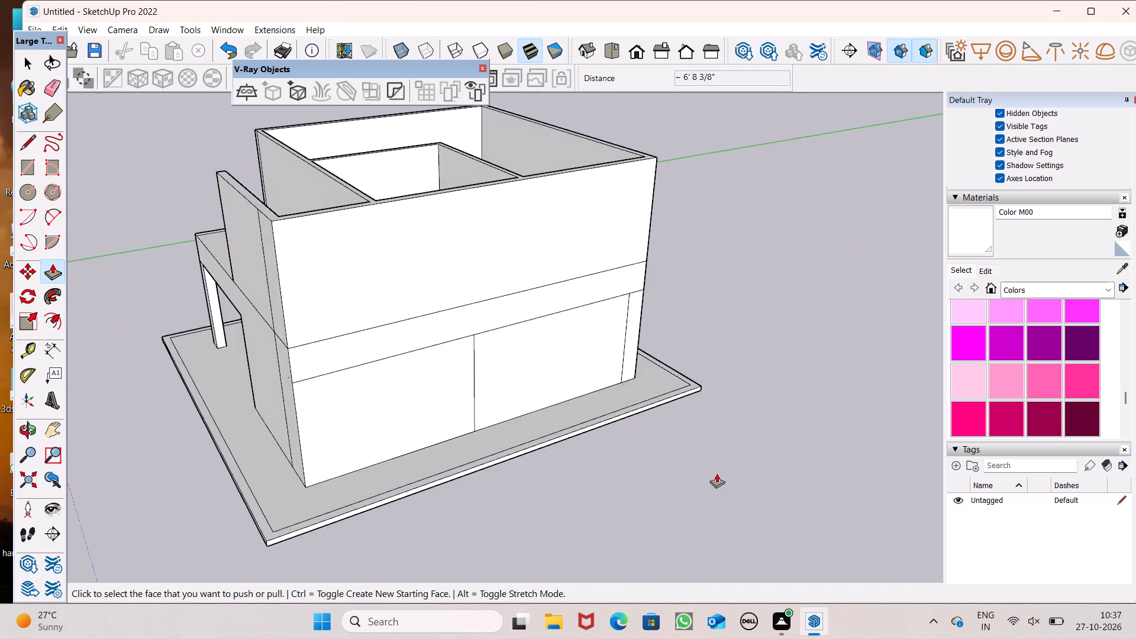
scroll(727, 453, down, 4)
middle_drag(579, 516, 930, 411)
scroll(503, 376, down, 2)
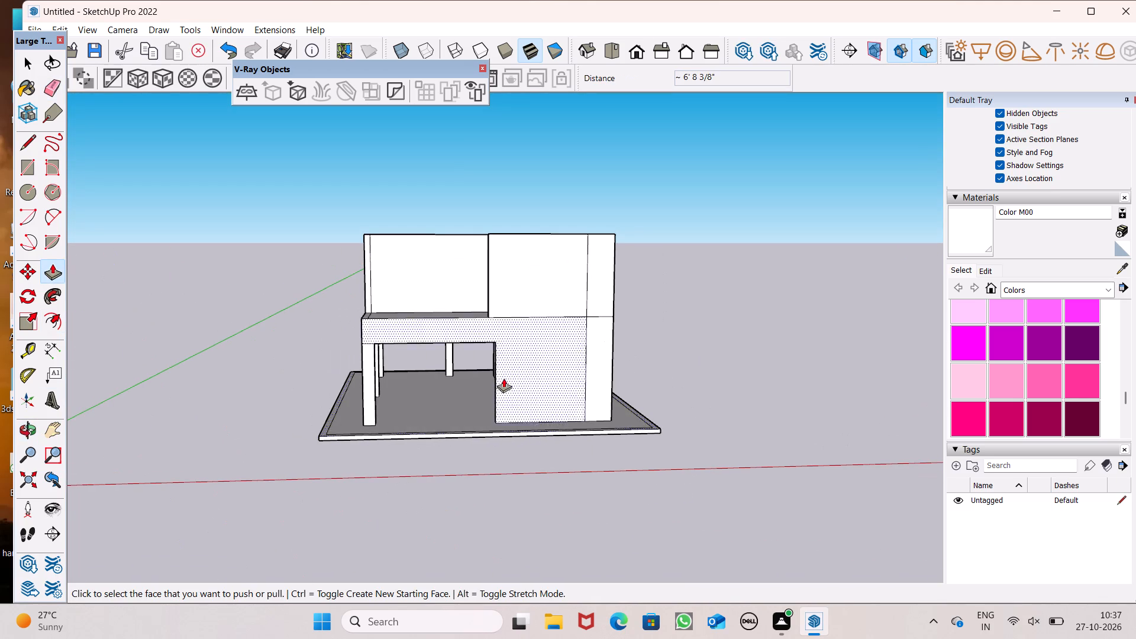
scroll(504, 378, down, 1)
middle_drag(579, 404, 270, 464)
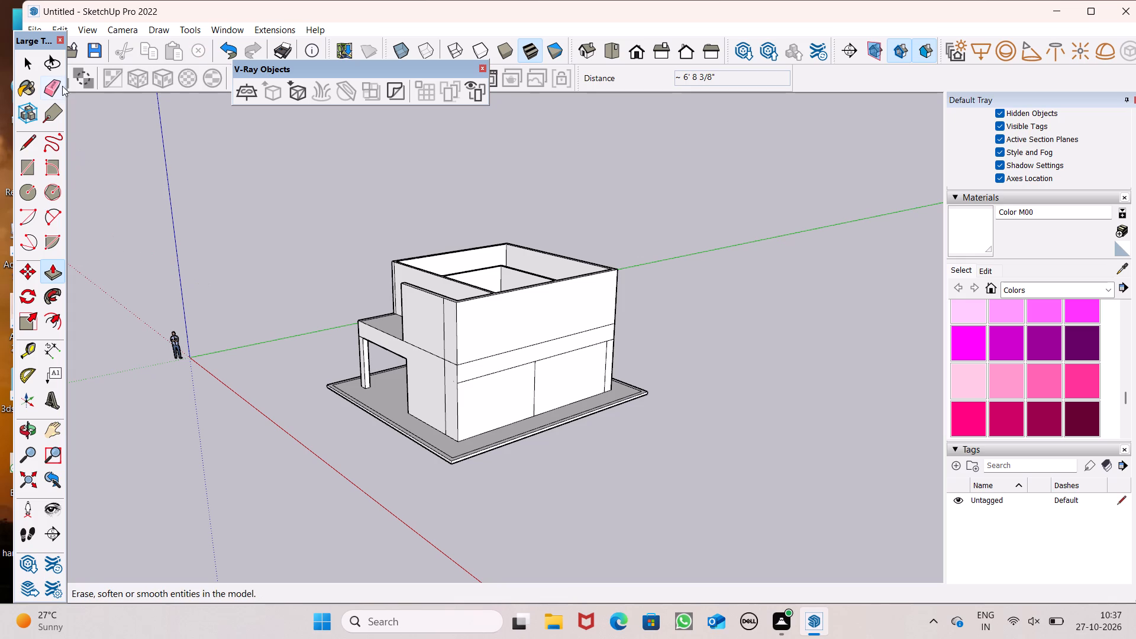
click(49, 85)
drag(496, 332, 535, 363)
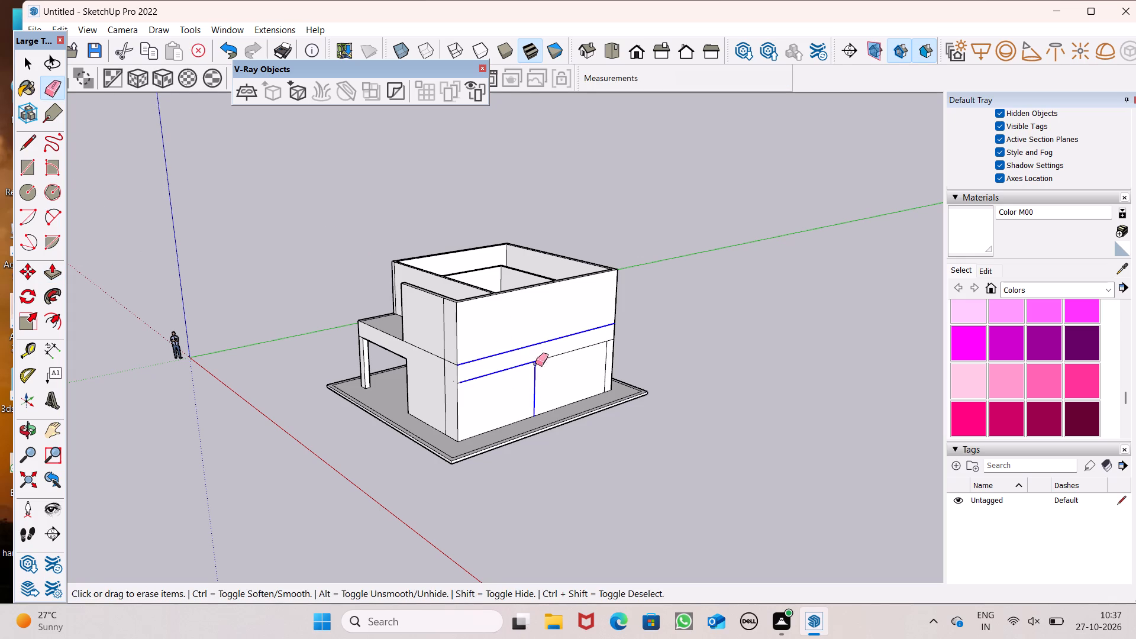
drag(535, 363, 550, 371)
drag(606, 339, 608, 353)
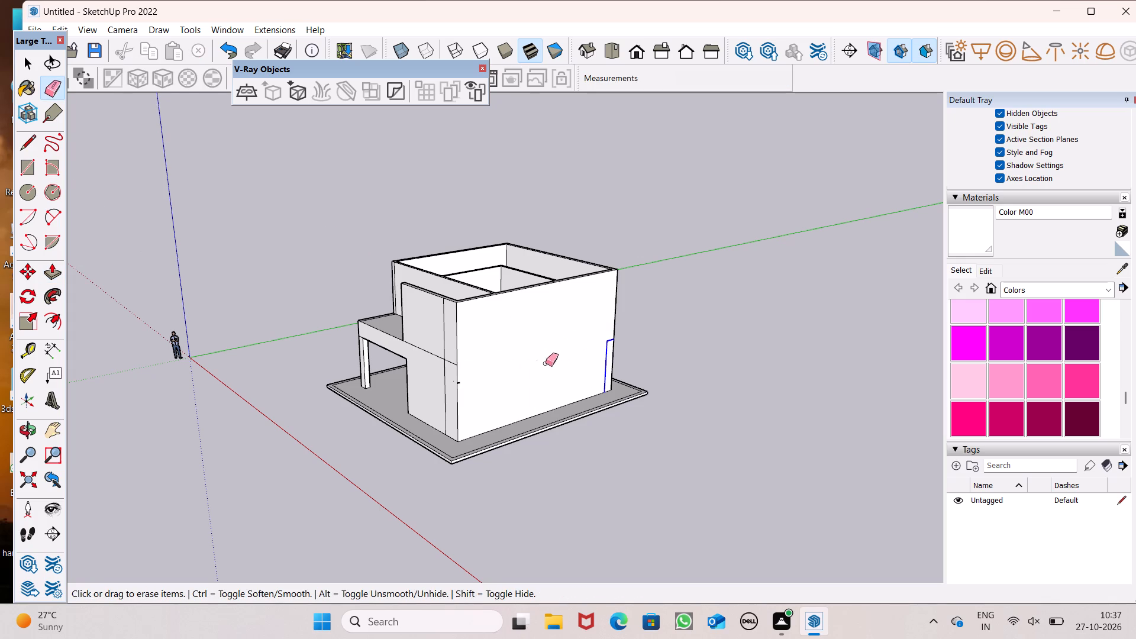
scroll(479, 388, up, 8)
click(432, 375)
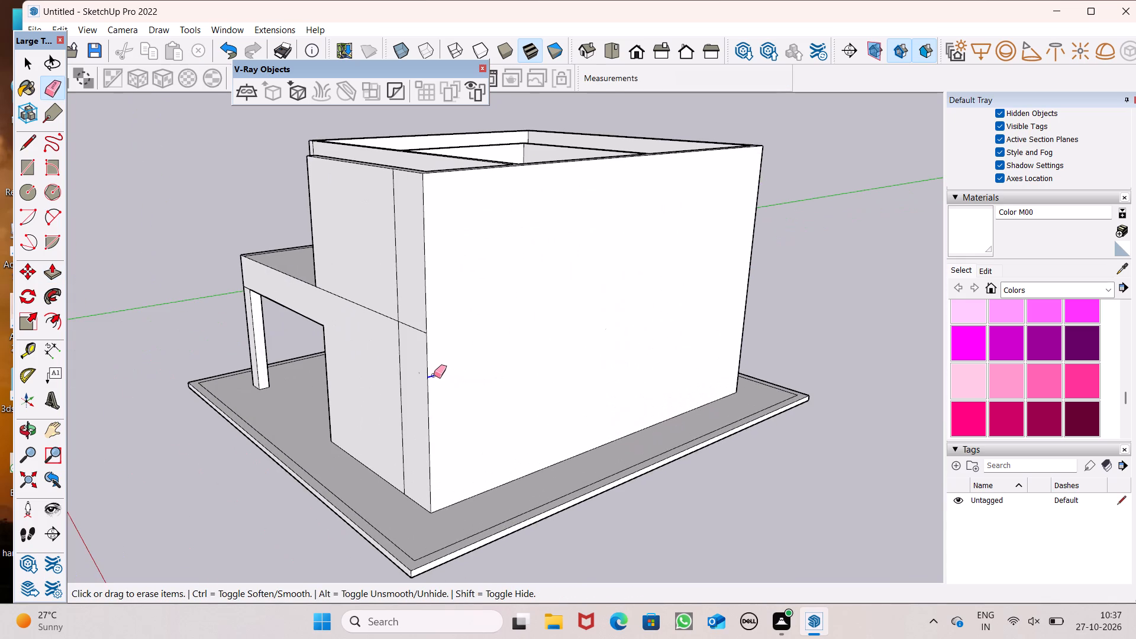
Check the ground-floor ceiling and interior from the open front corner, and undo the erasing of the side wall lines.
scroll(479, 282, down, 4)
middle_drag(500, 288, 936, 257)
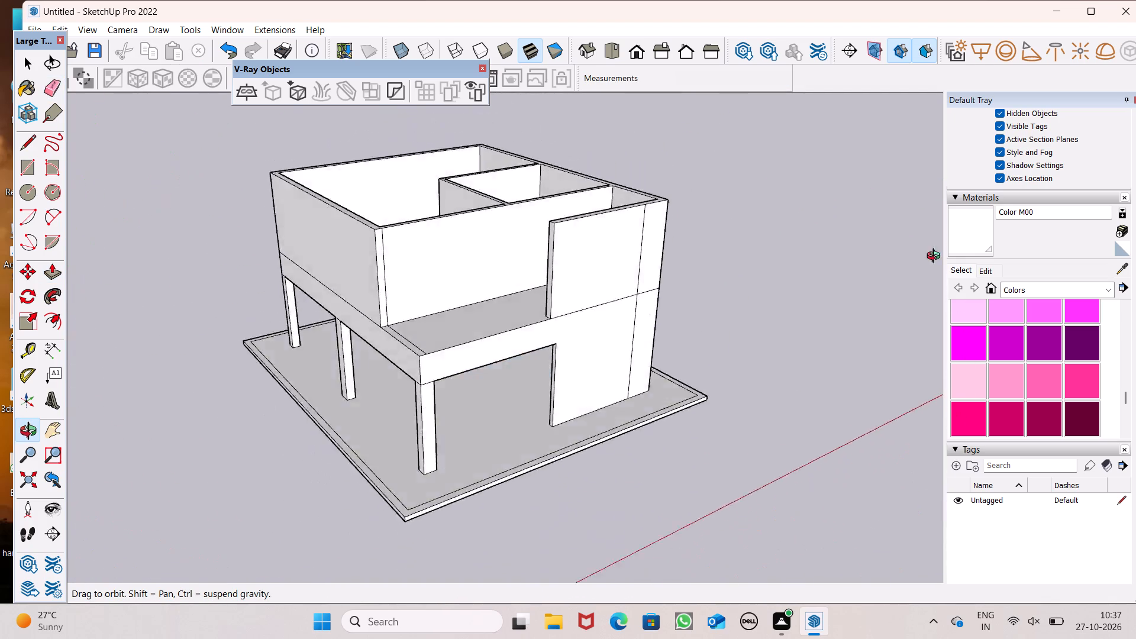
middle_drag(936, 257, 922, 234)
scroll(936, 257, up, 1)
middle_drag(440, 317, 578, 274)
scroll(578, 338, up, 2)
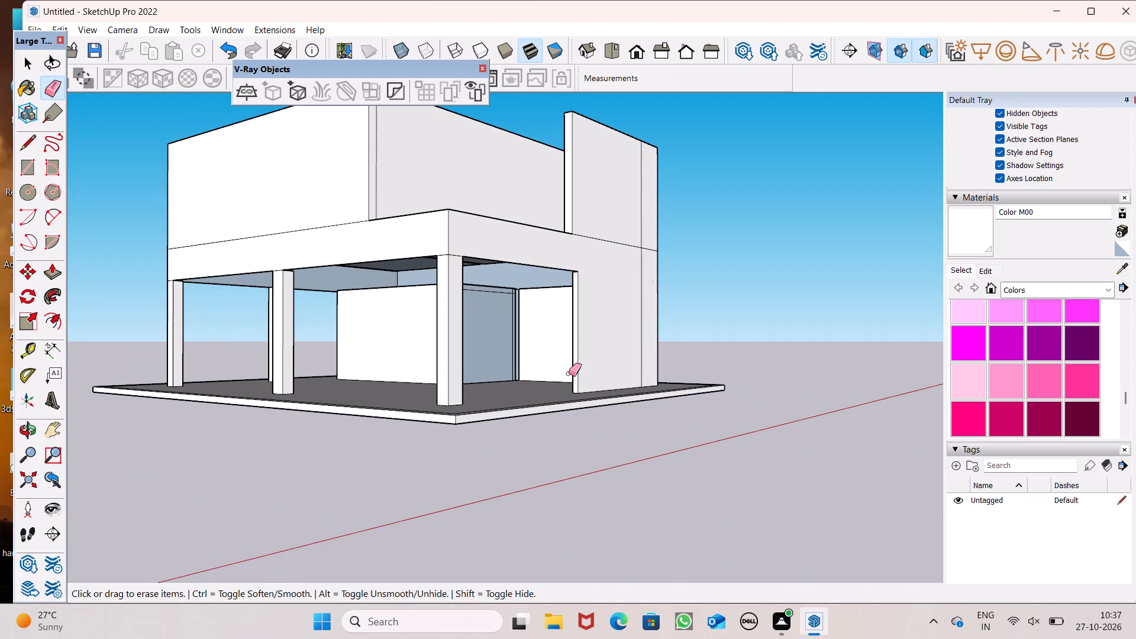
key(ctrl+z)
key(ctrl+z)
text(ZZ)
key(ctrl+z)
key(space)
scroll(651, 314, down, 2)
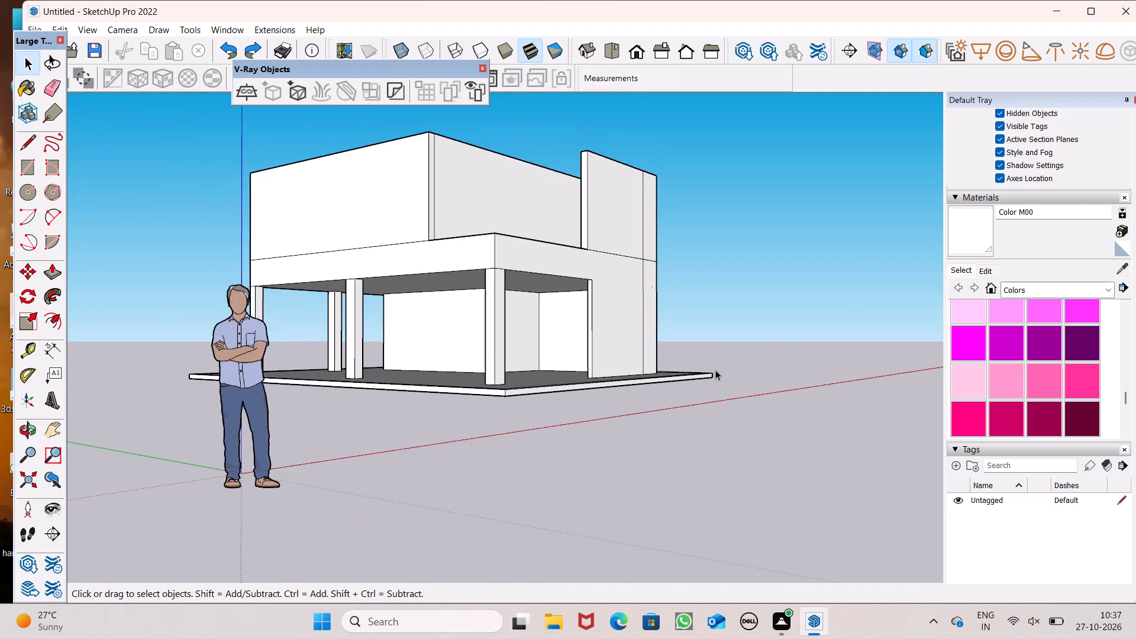
Examine the building's front facade and side wall from above, at eye level and from the side corner.
middle_drag(715, 370, 341, 527)
scroll(576, 334, down, 3)
middle_drag(454, 369, 274, 370)
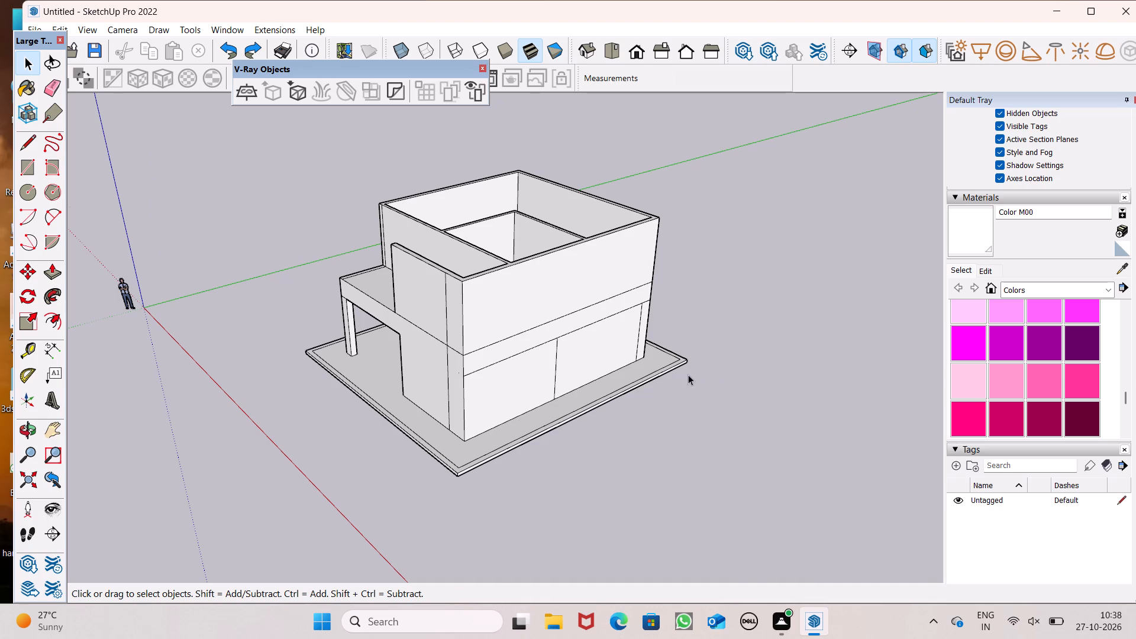
scroll(688, 375, down, 2)
middle_drag(501, 451, 677, 476)
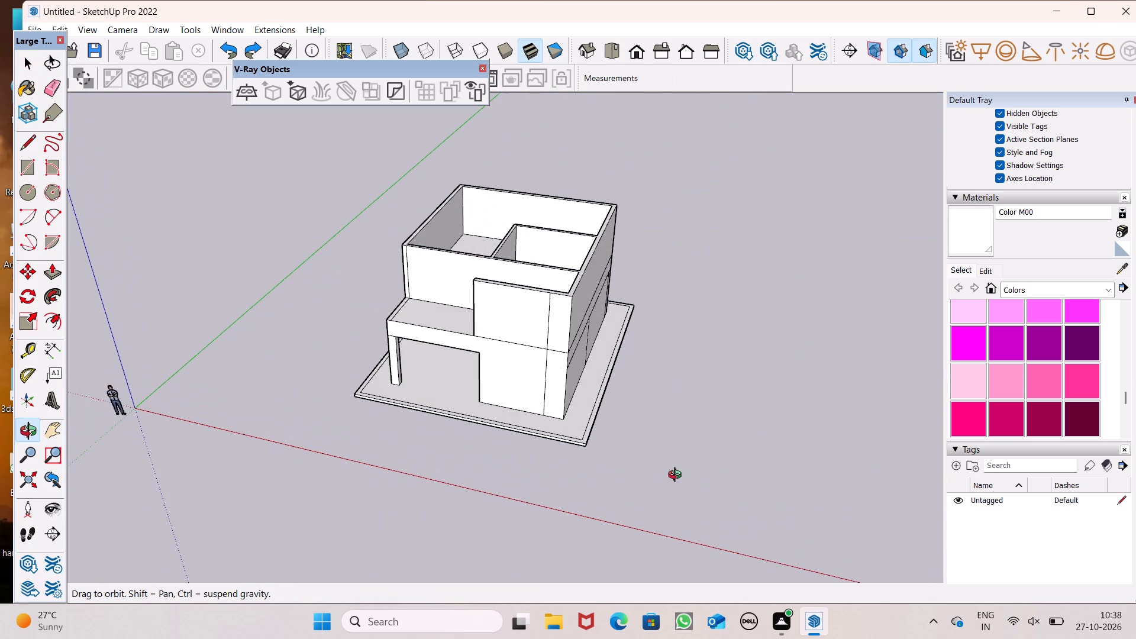
middle_drag(677, 476, 723, 443)
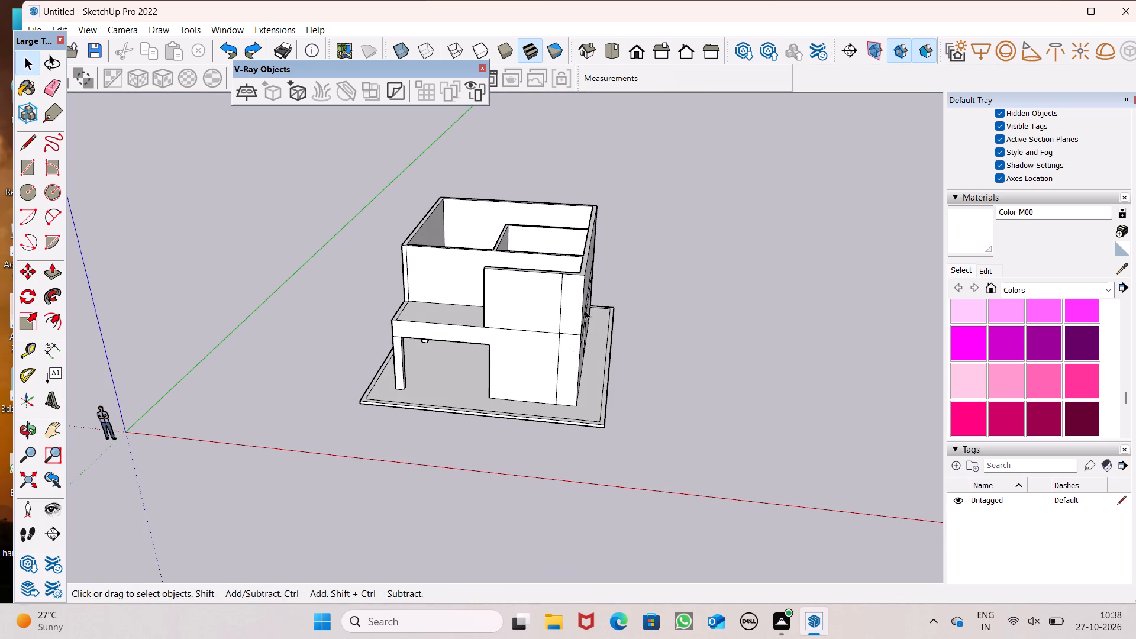
middle_drag(499, 324, 553, 214)
scroll(571, 213, up, 3)
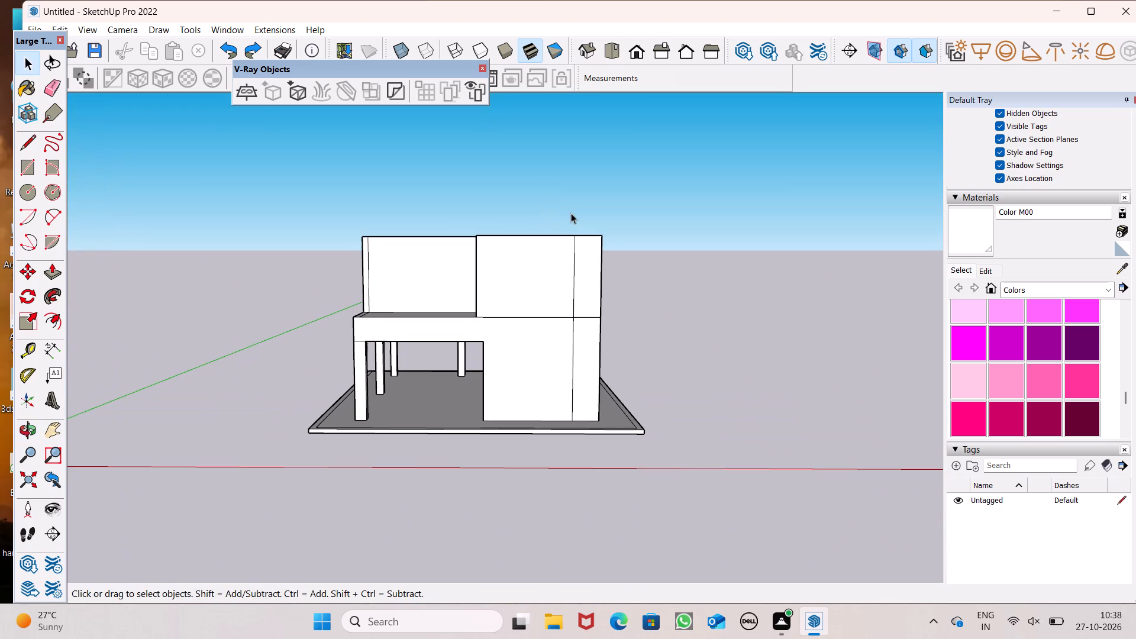
scroll(291, 402, up, 1)
scroll(664, 304, down, 2)
middle_drag(678, 338, 346, 461)
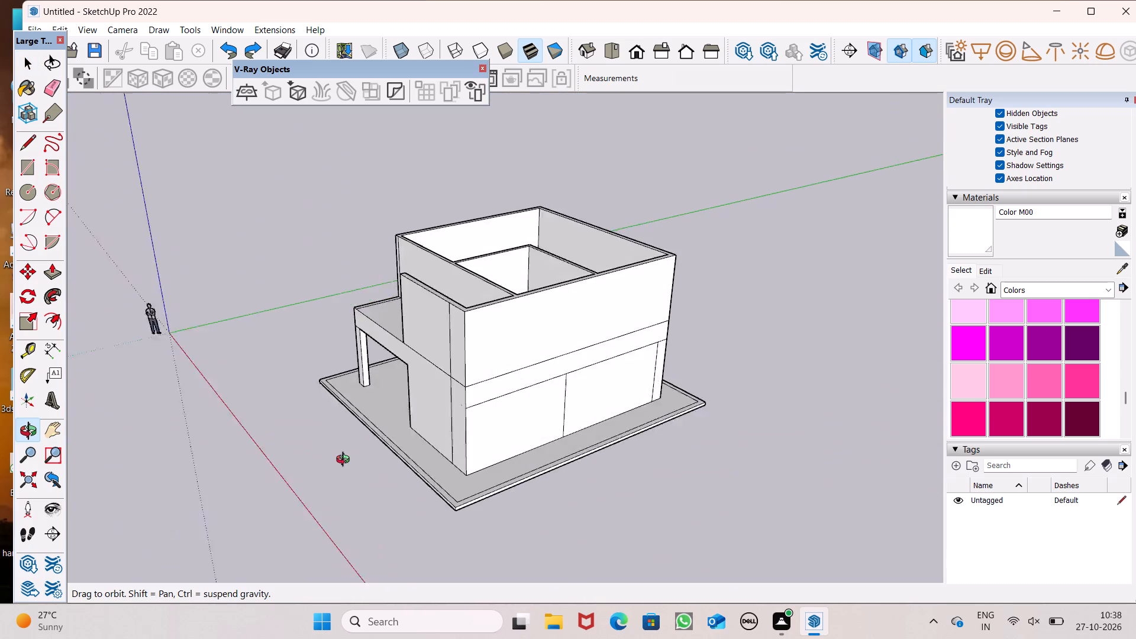
middle_drag(346, 461, 342, 462)
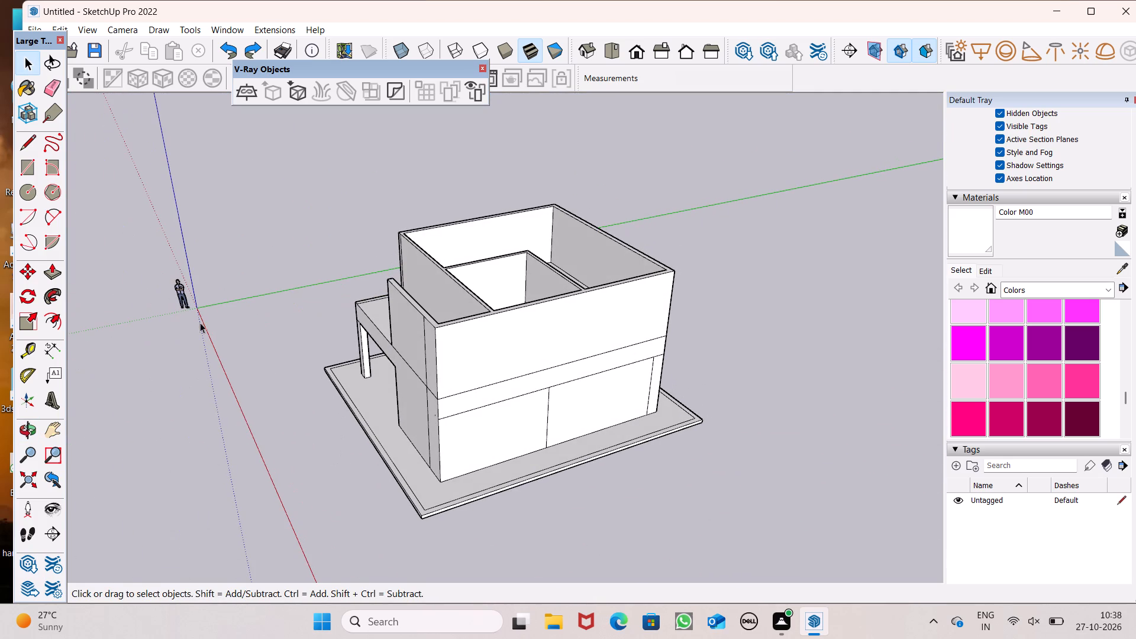
Push/Pull the front section of the ground-floor side wall outward, adjusting the total projection to about 2' 1 7/16".
click(58, 275)
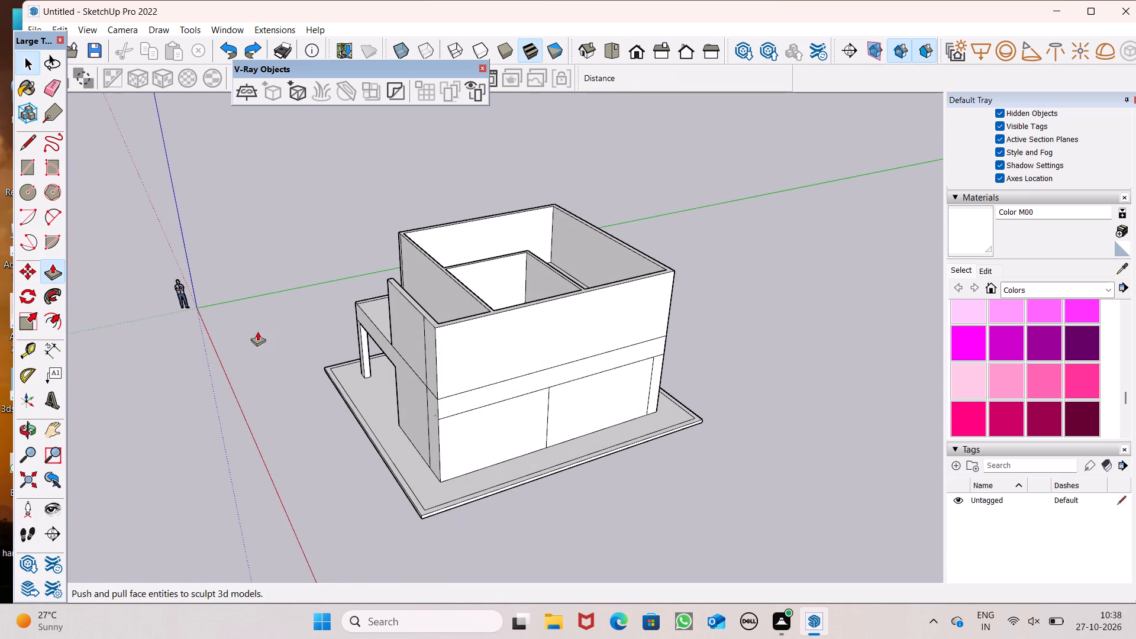
scroll(442, 413, up, 5)
drag(485, 456, 495, 468)
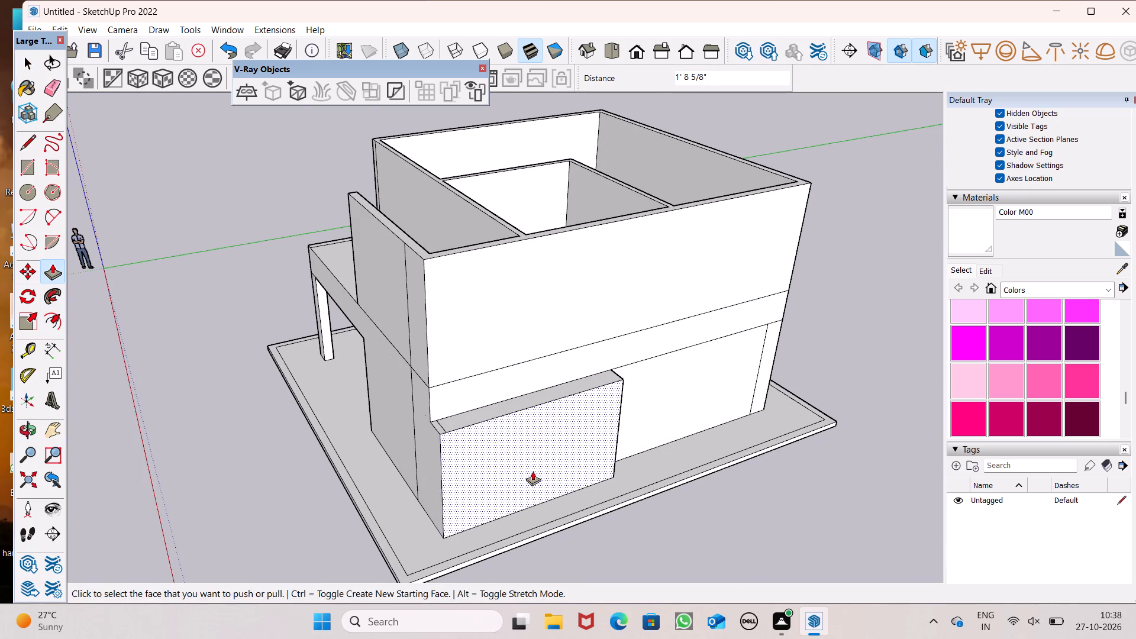
middle_drag(534, 464, 522, 536)
scroll(522, 536, up, 1)
scroll(590, 410, down, 4)
scroll(659, 443, up, 1)
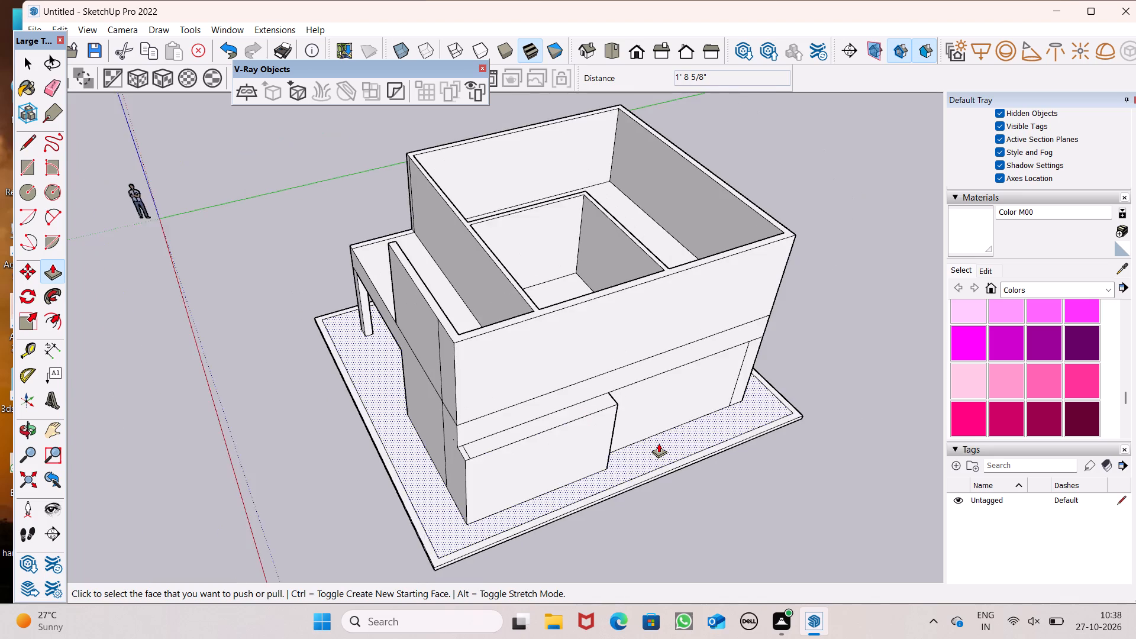
scroll(659, 443, up, 2)
scroll(594, 339, down, 6)
scroll(508, 453, up, 4)
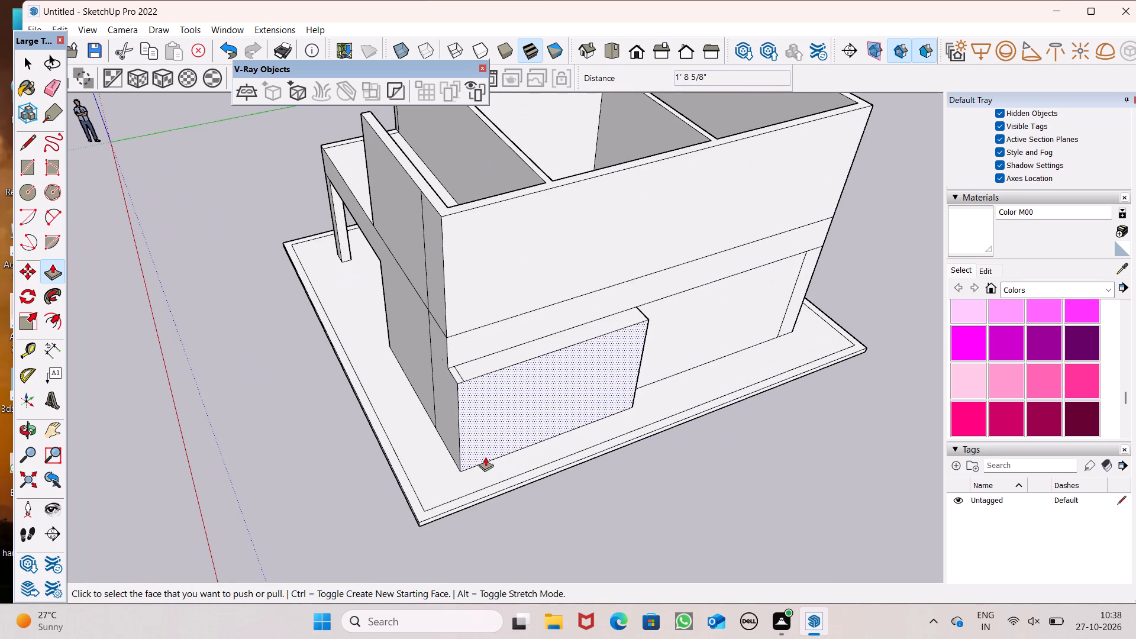
drag(480, 454, 482, 472)
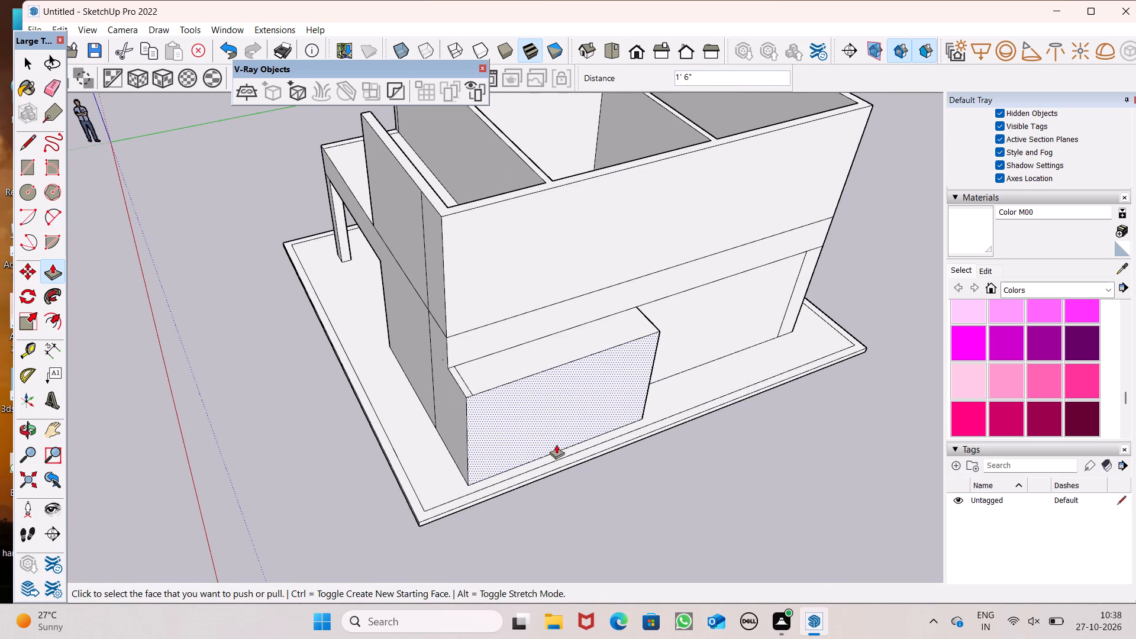
drag(554, 444, 552, 431)
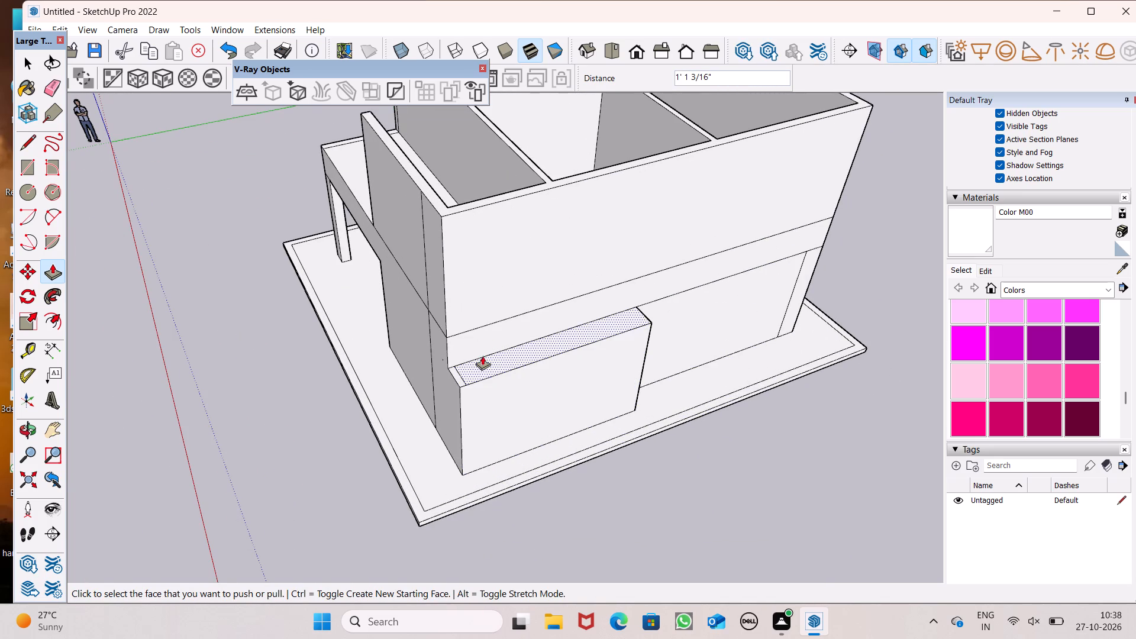
Push/Pull the slab band above the ground-floor side wall outward 2' 1 7/16", flush with the extended wall section.
drag(470, 357, 473, 387)
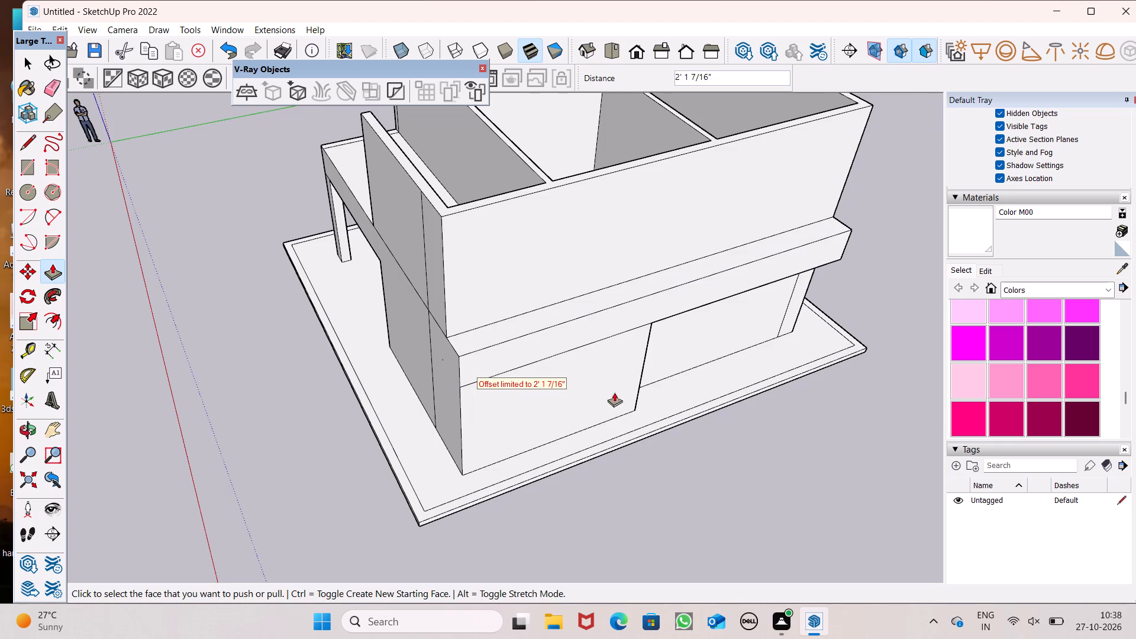
Erase the vertical column outline at the rear end of the ground-floor side wall.
middle_drag(614, 390, 520, 325)
scroll(521, 325, up, 1)
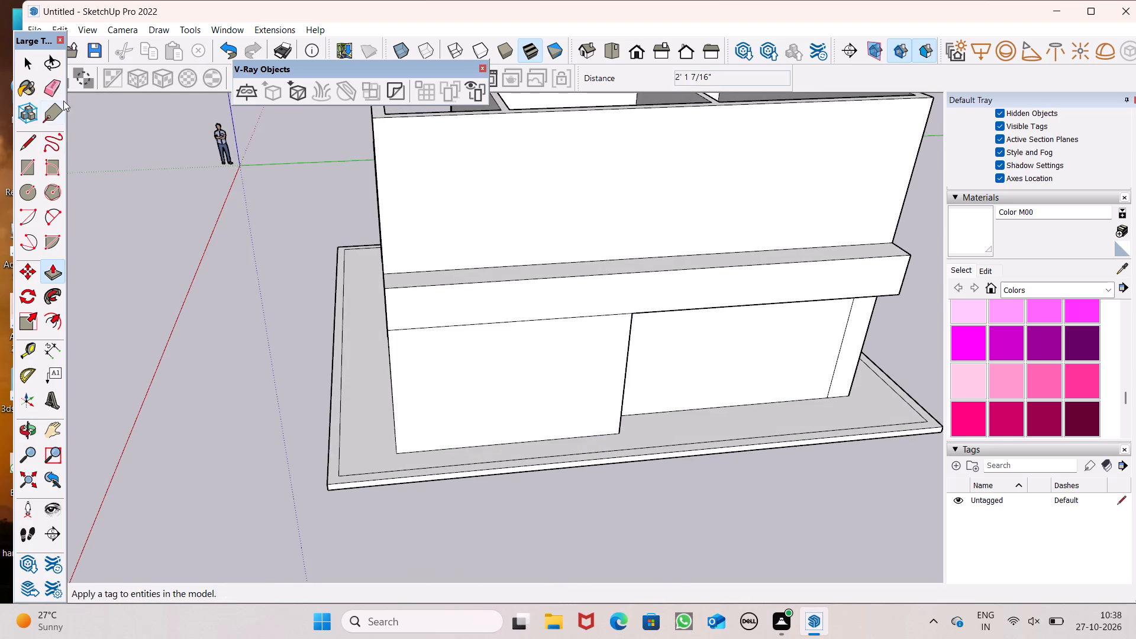
drag(47, 85, 56, 91)
drag(838, 335, 848, 336)
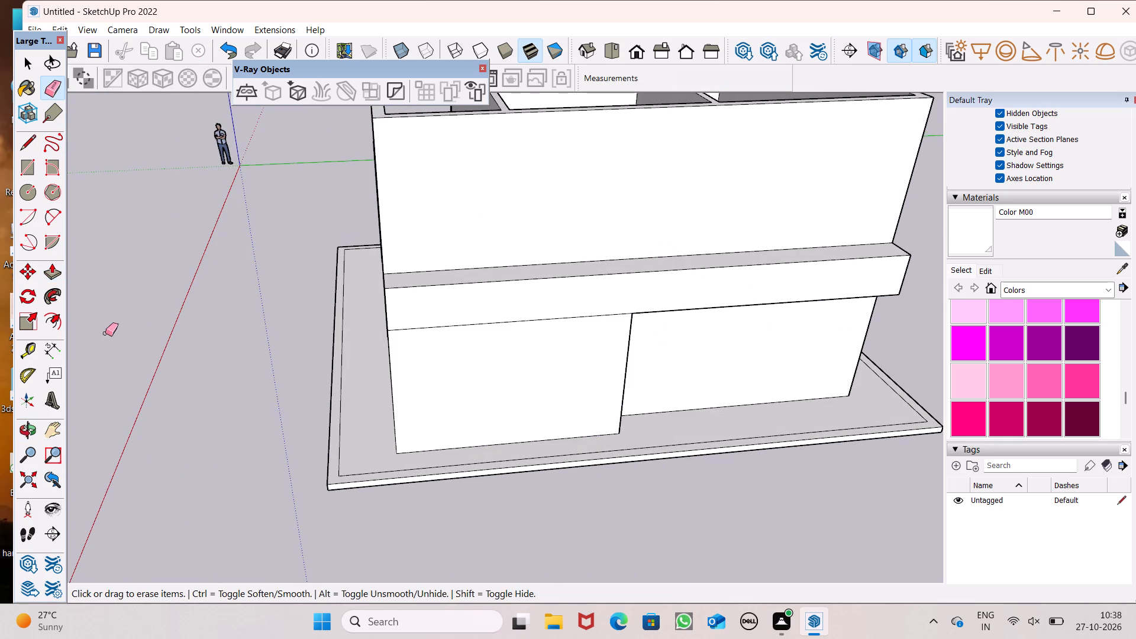
Push/Pull the rear section of the ground-floor side wall outward 2' 1 7/16", flush with the front section.
drag(64, 271, 78, 273)
drag(50, 272, 60, 276)
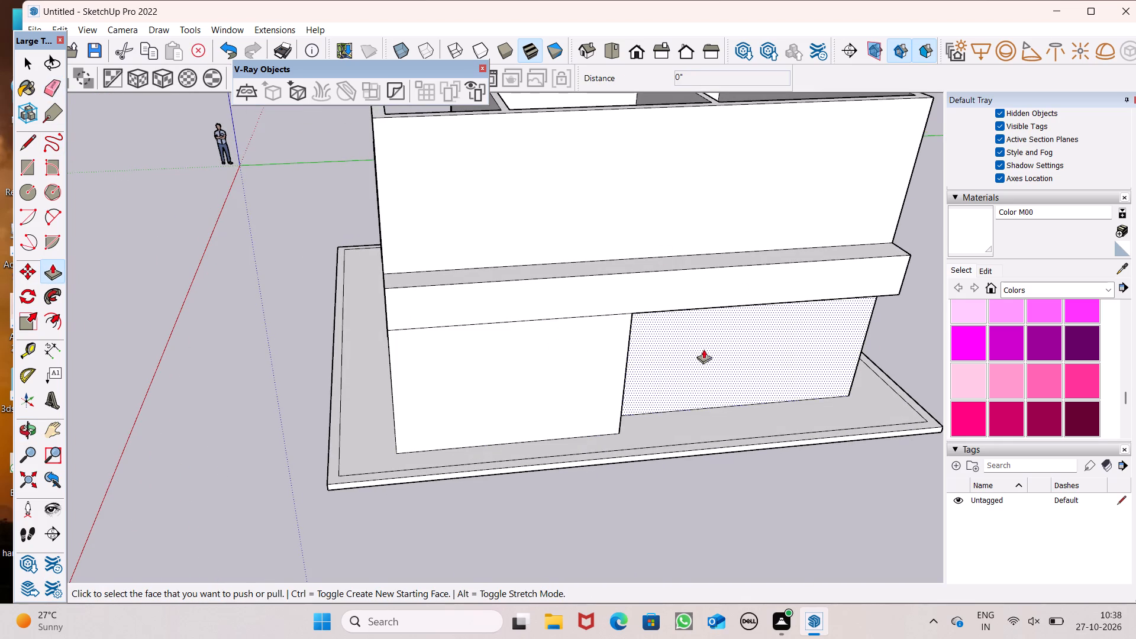
drag(703, 349, 605, 387)
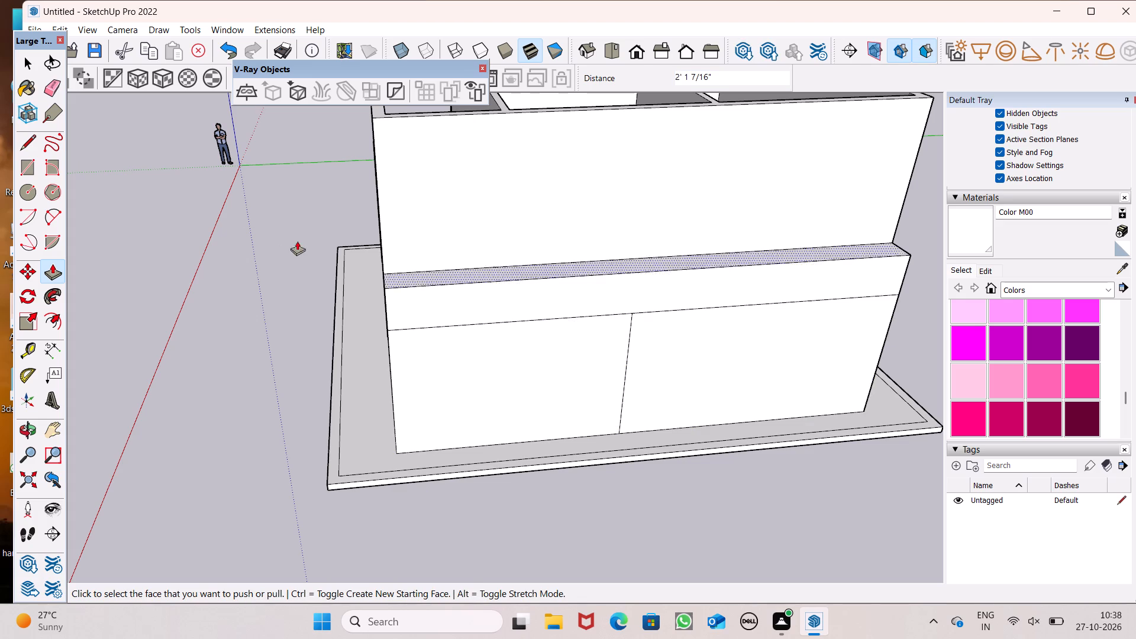
Erase the horizontal line under the slab band and the vertical dividing line on the ground-floor side wall.
click(55, 92)
drag(611, 319, 618, 322)
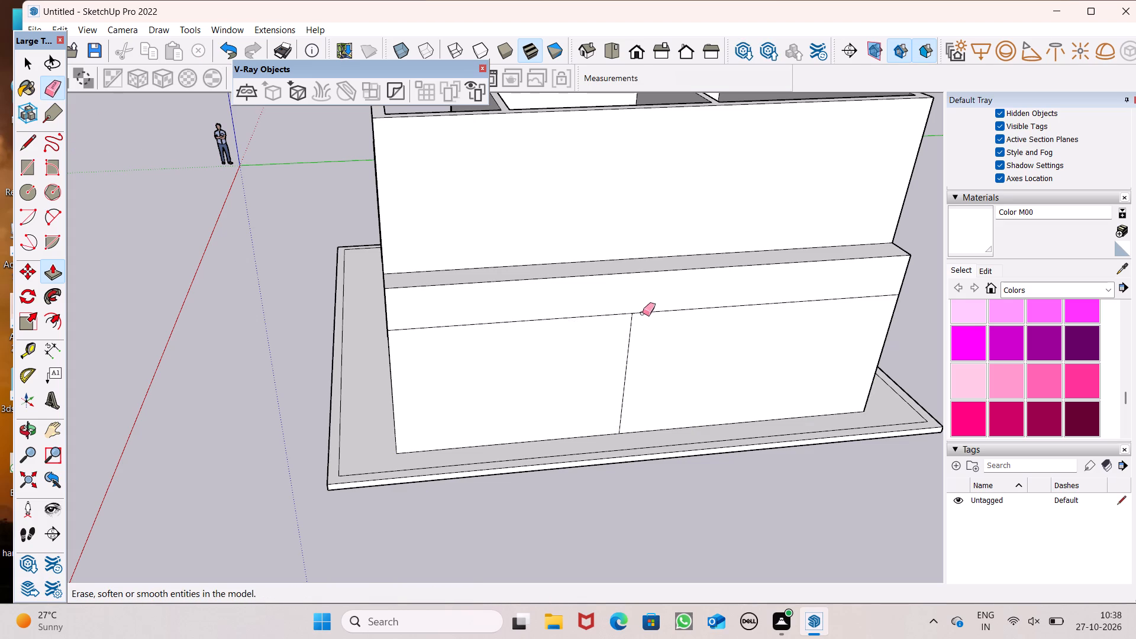
drag(644, 313, 628, 324)
drag(624, 306, 628, 323)
Erase the short leftover line fragments at the front, middle and rear of the ground-floor side wall.
middle_drag(364, 317, 1071, 191)
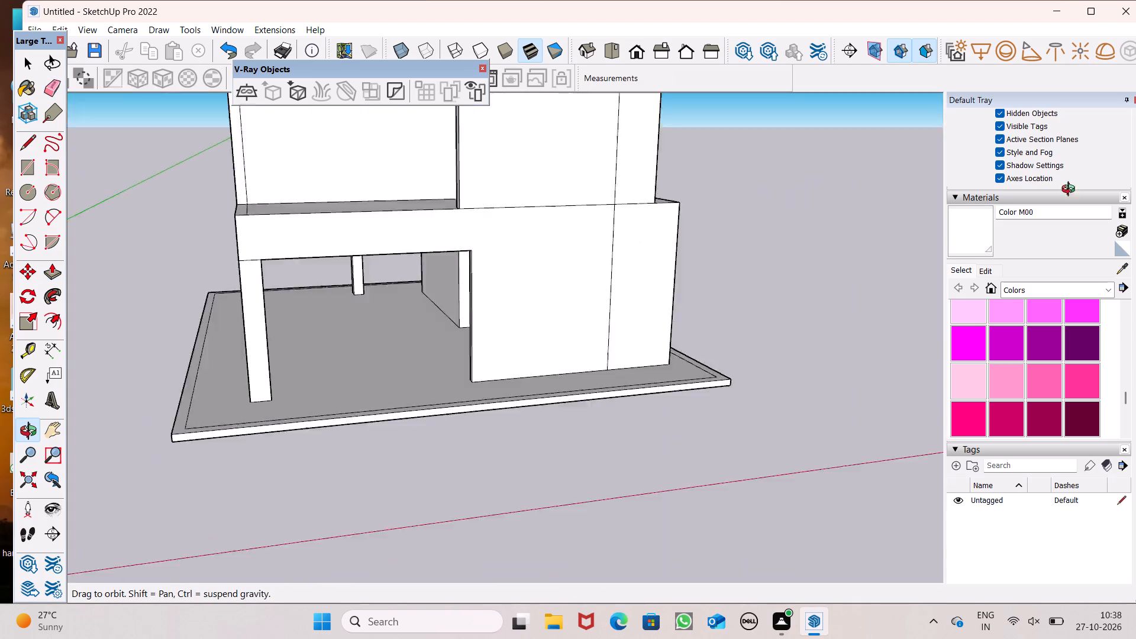
middle_drag(1071, 191, 1135, 80)
middle_drag(435, 254, 344, 333)
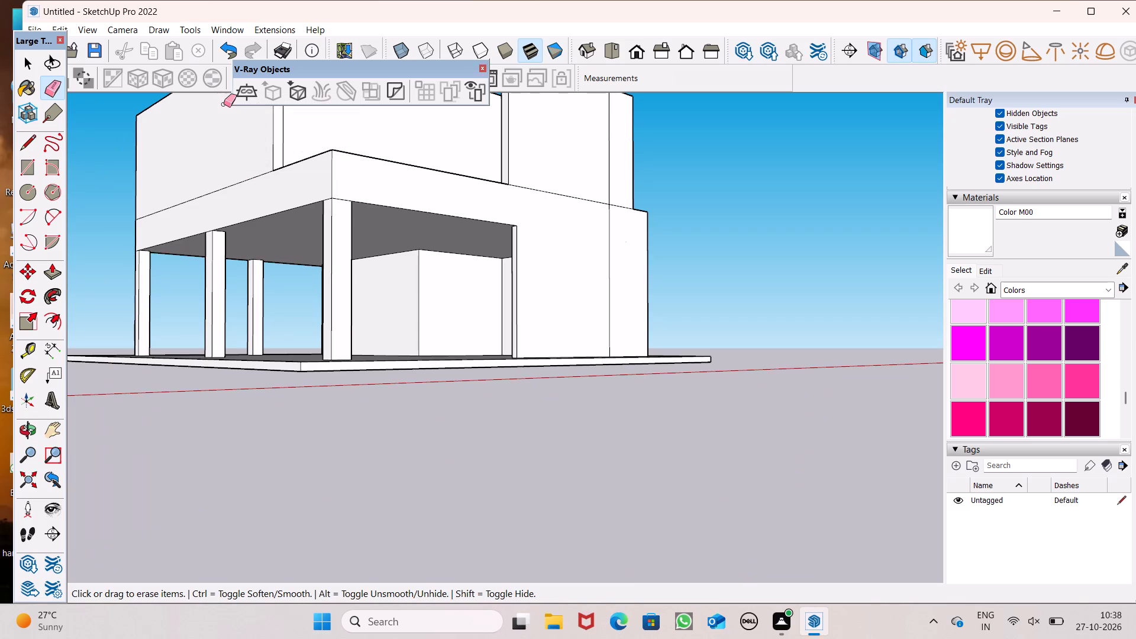
middle_drag(493, 291, 289, 371)
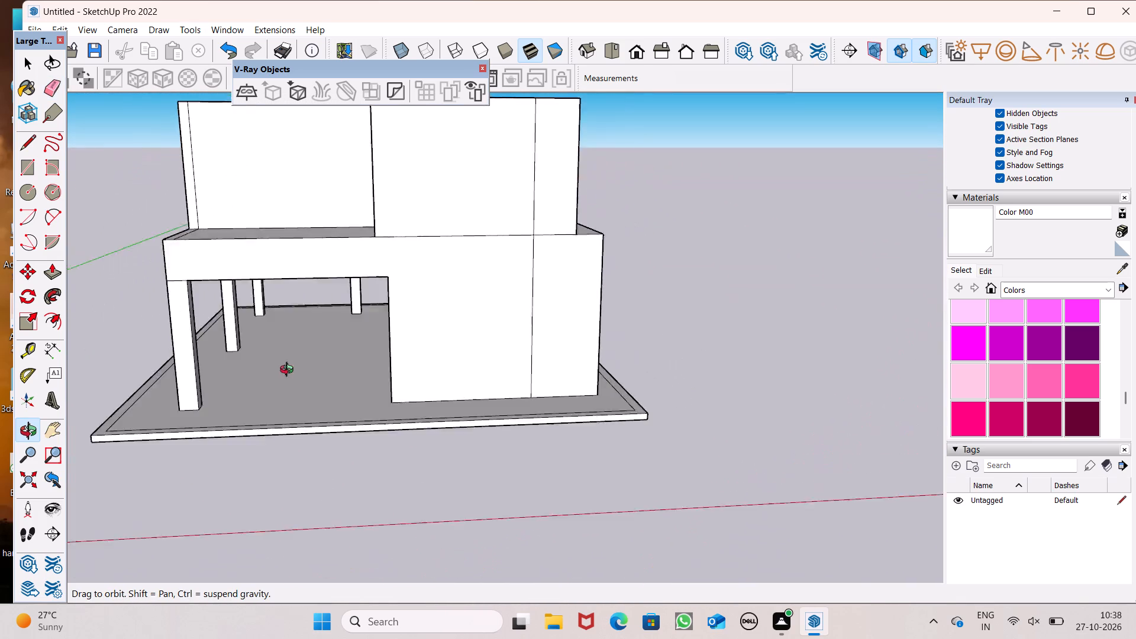
middle_drag(289, 371, 118, 364)
middle_drag(480, 282, 273, 354)
scroll(275, 354, up, 4)
scroll(392, 314, down, 1)
scroll(392, 314, up, 7)
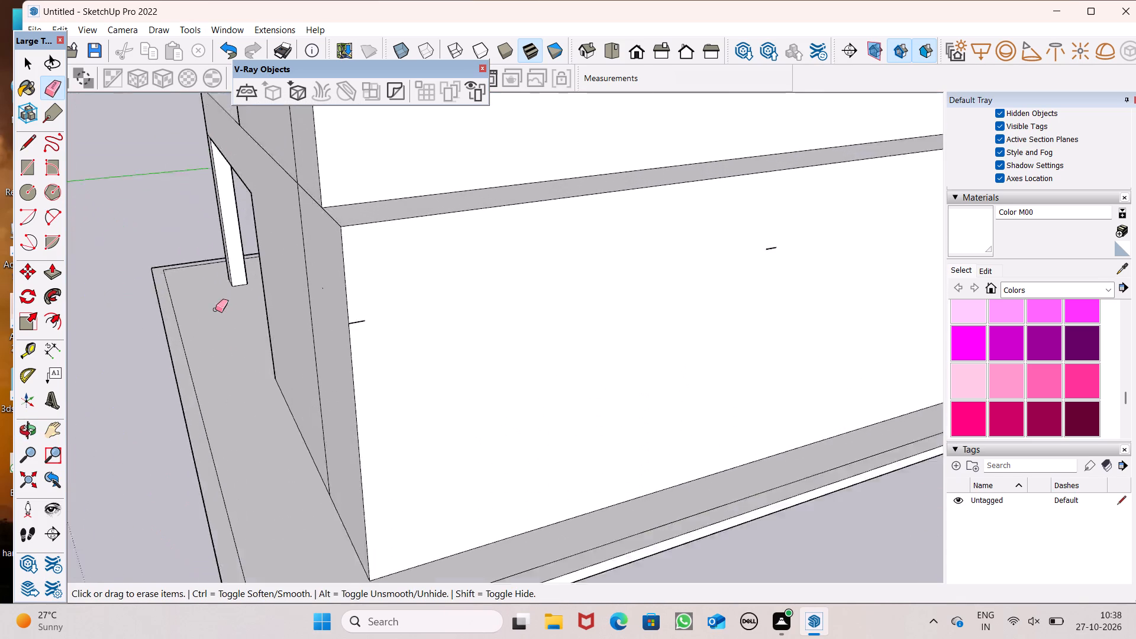
scroll(215, 309, up, 4)
scroll(236, 322, down, 6)
scroll(394, 346, up, 4)
drag(440, 318, 442, 328)
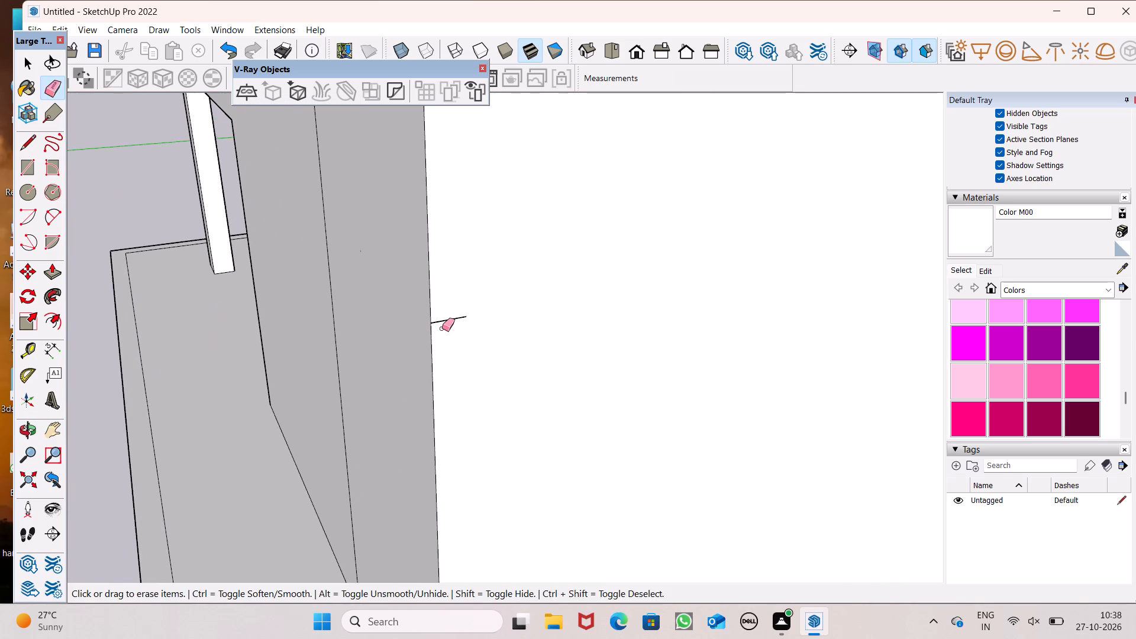
drag(442, 328, 441, 328)
scroll(340, 284, down, 8)
drag(742, 237, 749, 246)
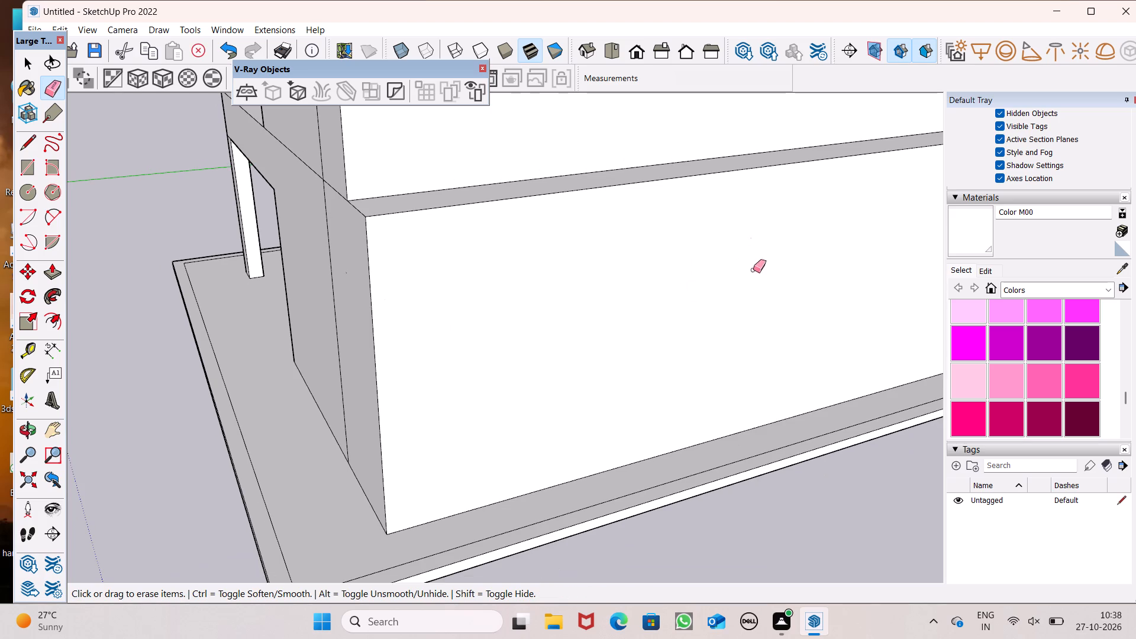
scroll(535, 338, down, 8)
scroll(769, 263, up, 6)
drag(778, 258, 783, 273)
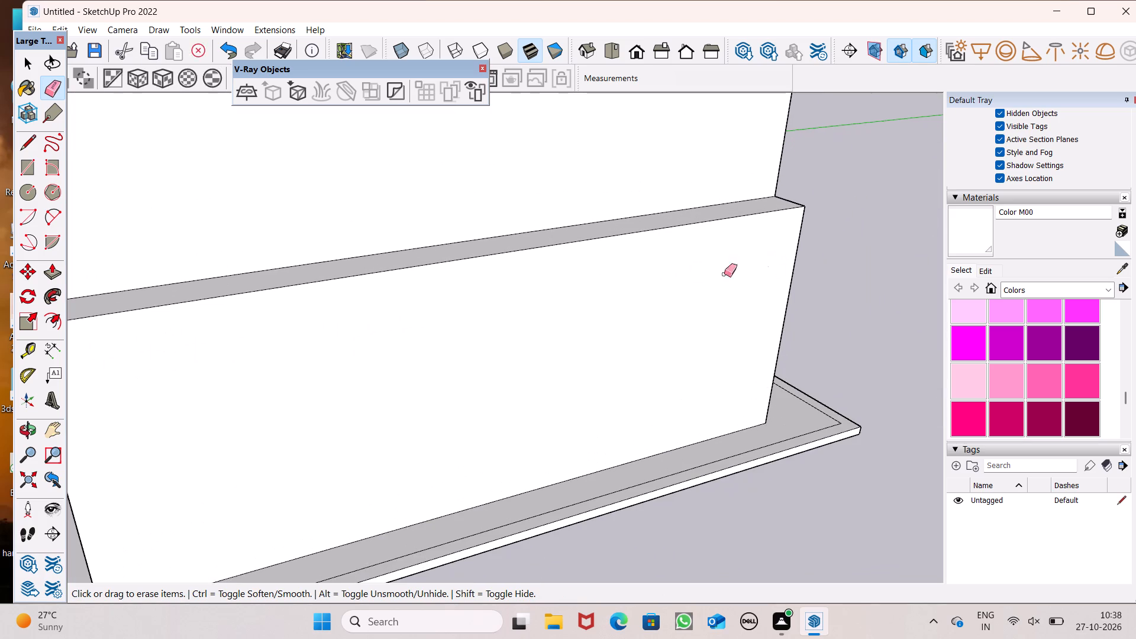
Push/Pull the first-floor side wall outward 2' 1 7/16", flush with the ground-floor side wall.
scroll(709, 273, down, 7)
scroll(632, 309, down, 4)
middle_drag(628, 312, 704, 375)
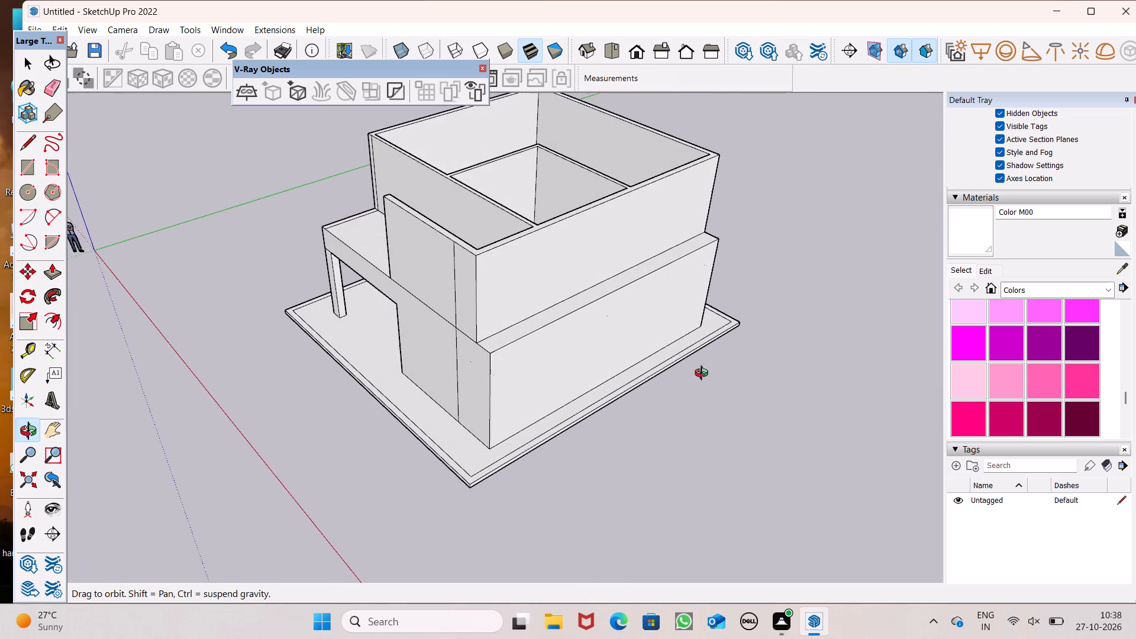
middle_drag(704, 375, 704, 375)
click(54, 276)
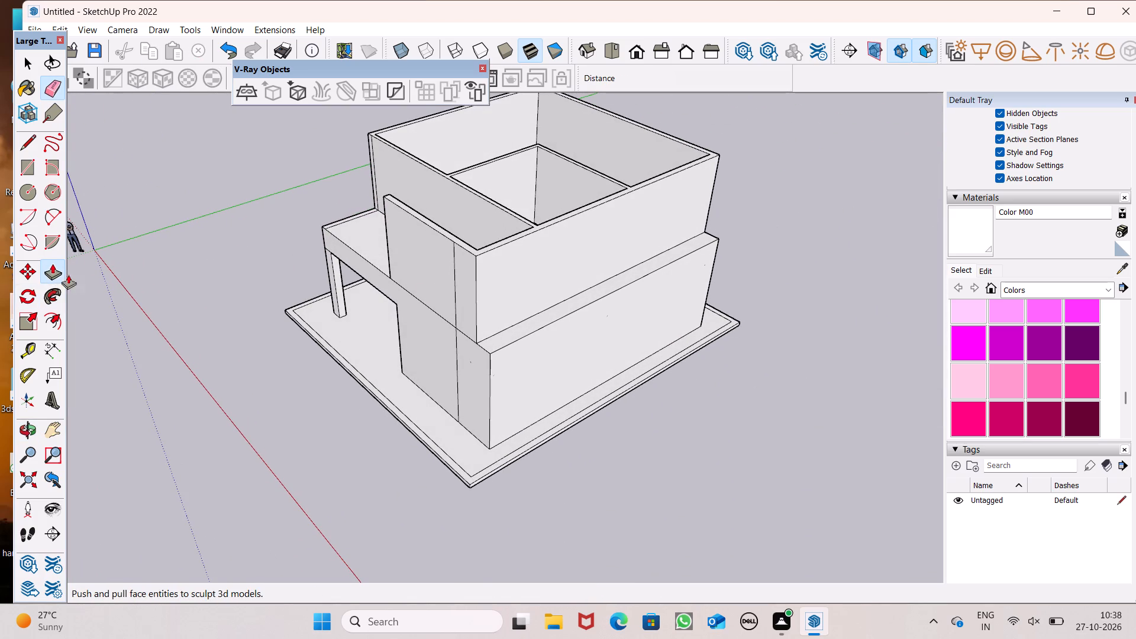
drag(498, 317, 515, 382)
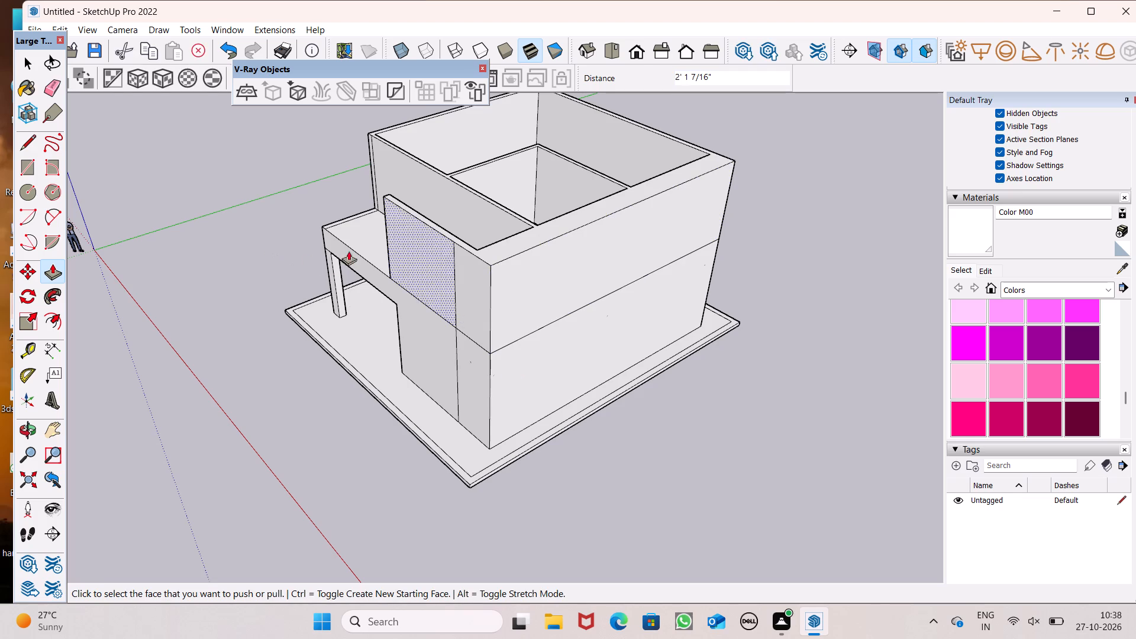
Erase the horizontal line between the ground and first floors on the side wall.
drag(46, 82, 56, 89)
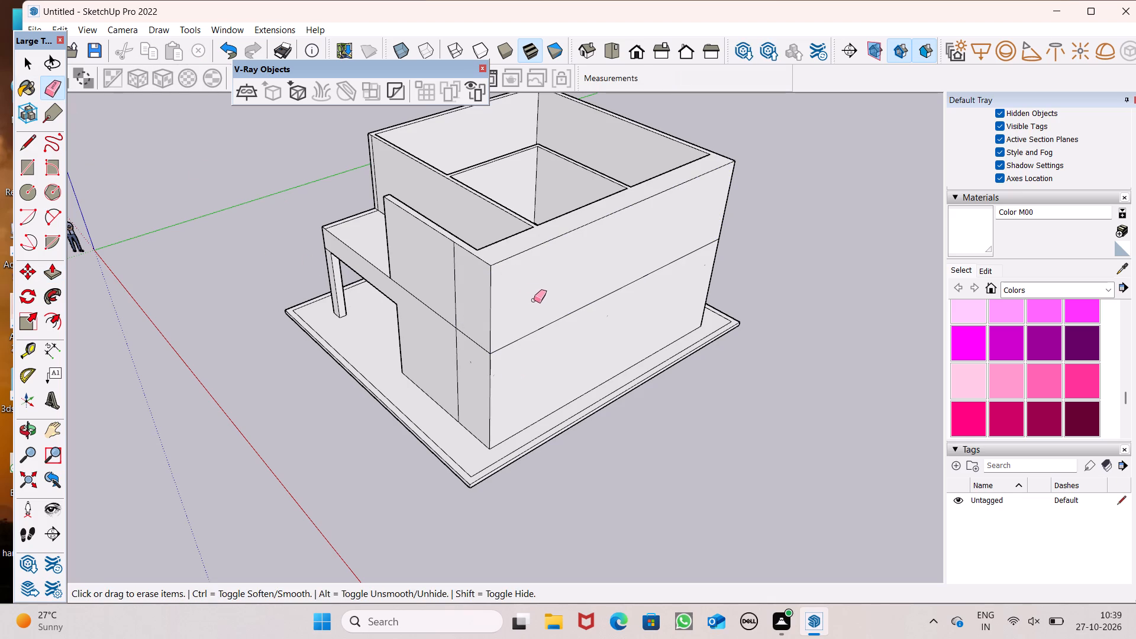
drag(544, 313, 550, 340)
Examine the widened building's front facade, side wall and wall tops from low, eye-level and overhead angles.
middle_drag(572, 351, 731, 72)
scroll(731, 72, up, 1)
middle_drag(525, 295, 751, 355)
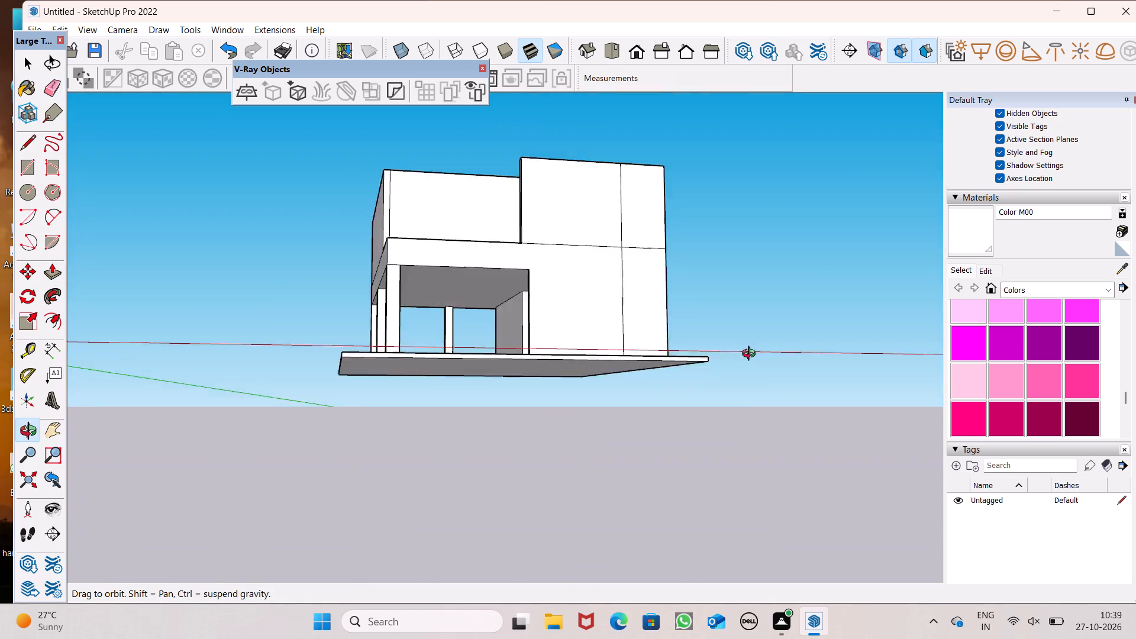
middle_drag(751, 355, 809, 466)
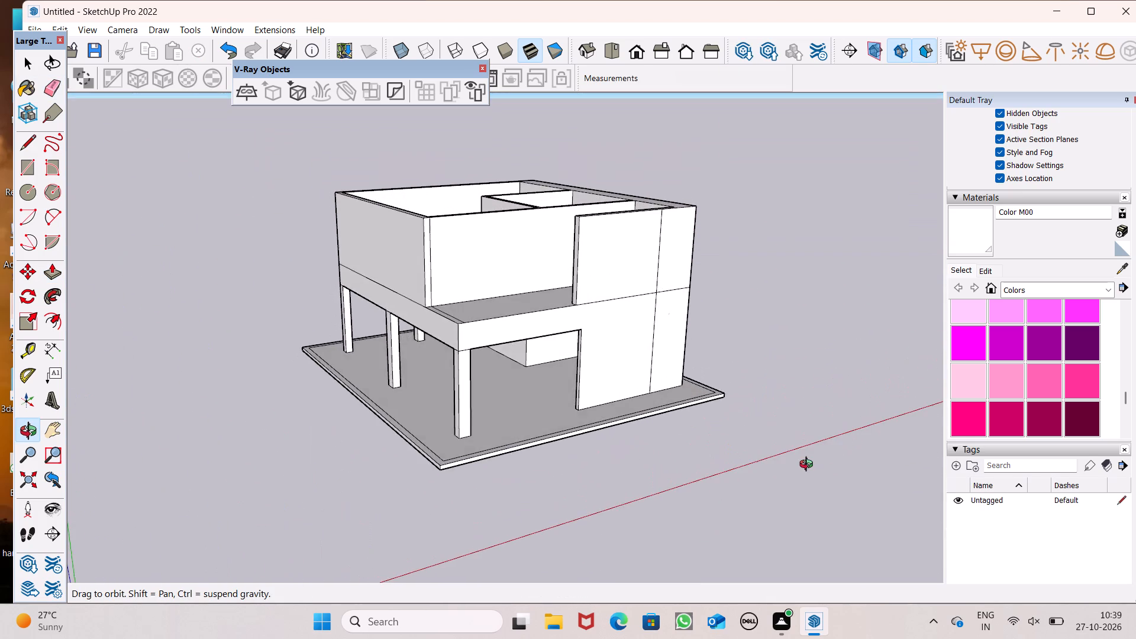
middle_drag(809, 466, 712, 435)
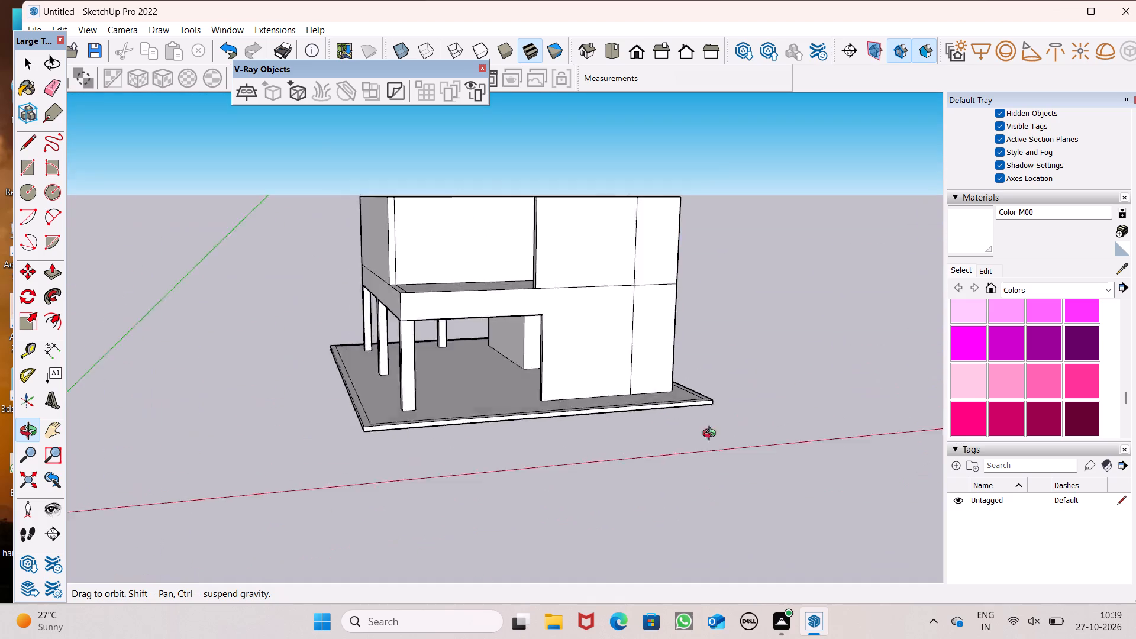
middle_drag(712, 435, 545, 464)
scroll(546, 401, down, 5)
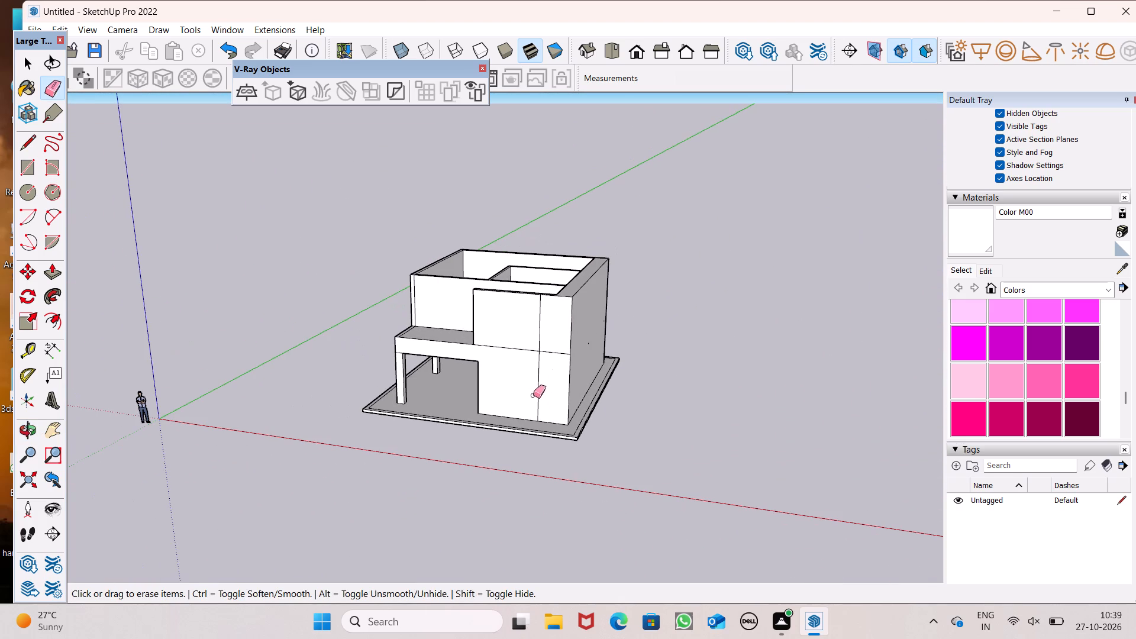
scroll(559, 339, down, 2)
middle_drag(565, 340, 573, 502)
scroll(573, 504, up, 1)
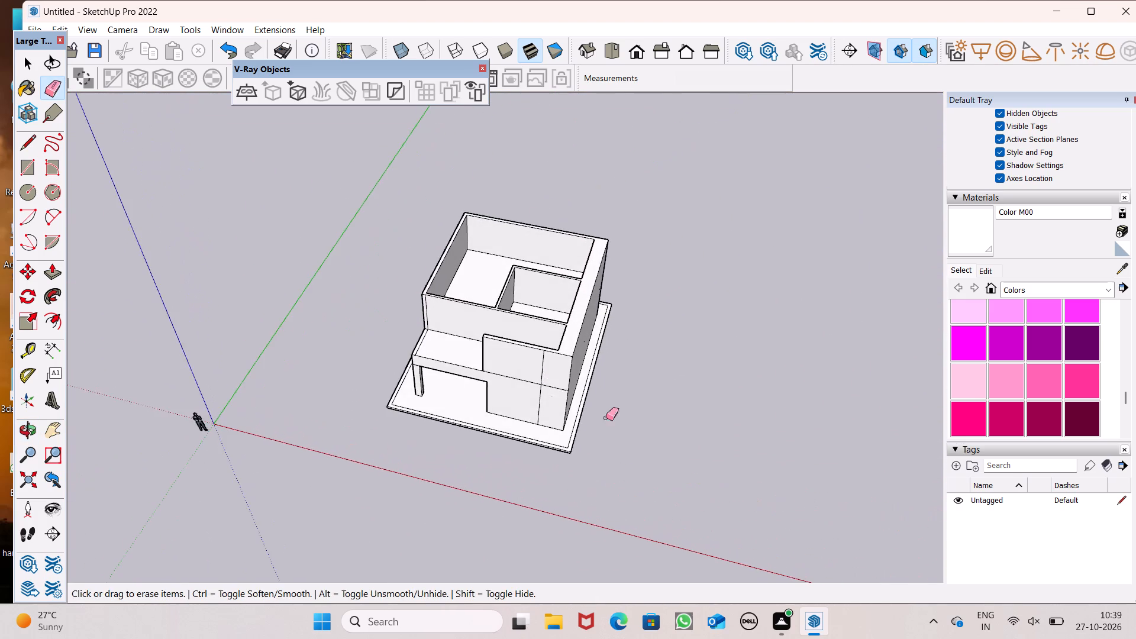
Erase the two vertical lines and the horizontal floor line on the projecting front block's facade.
scroll(595, 377, up, 8)
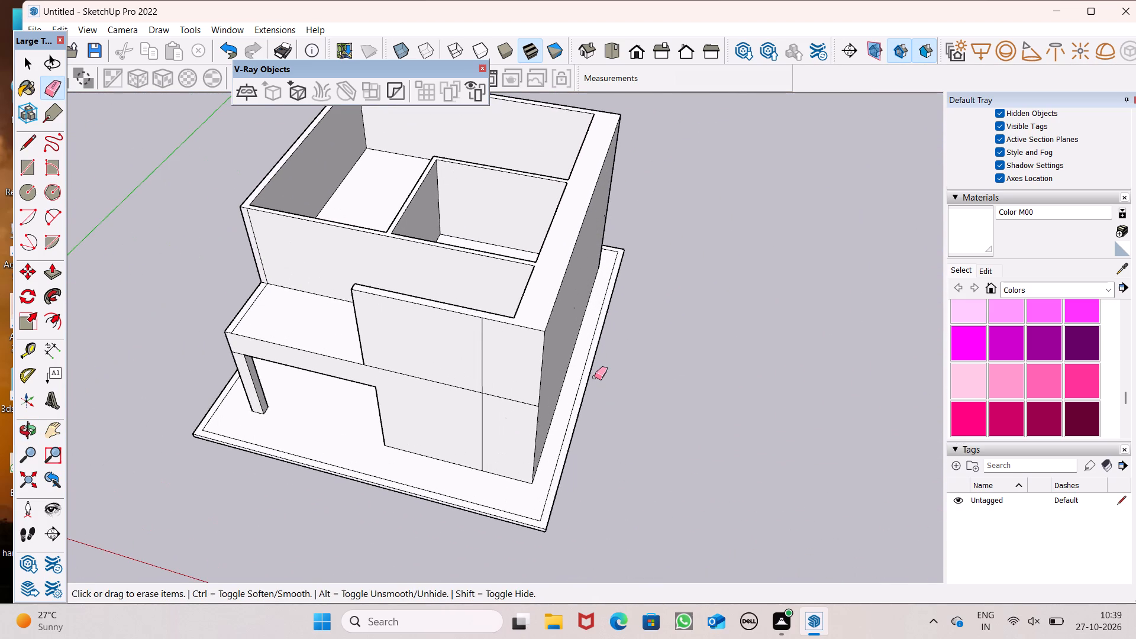
scroll(595, 377, up, 1)
scroll(593, 380, down, 6)
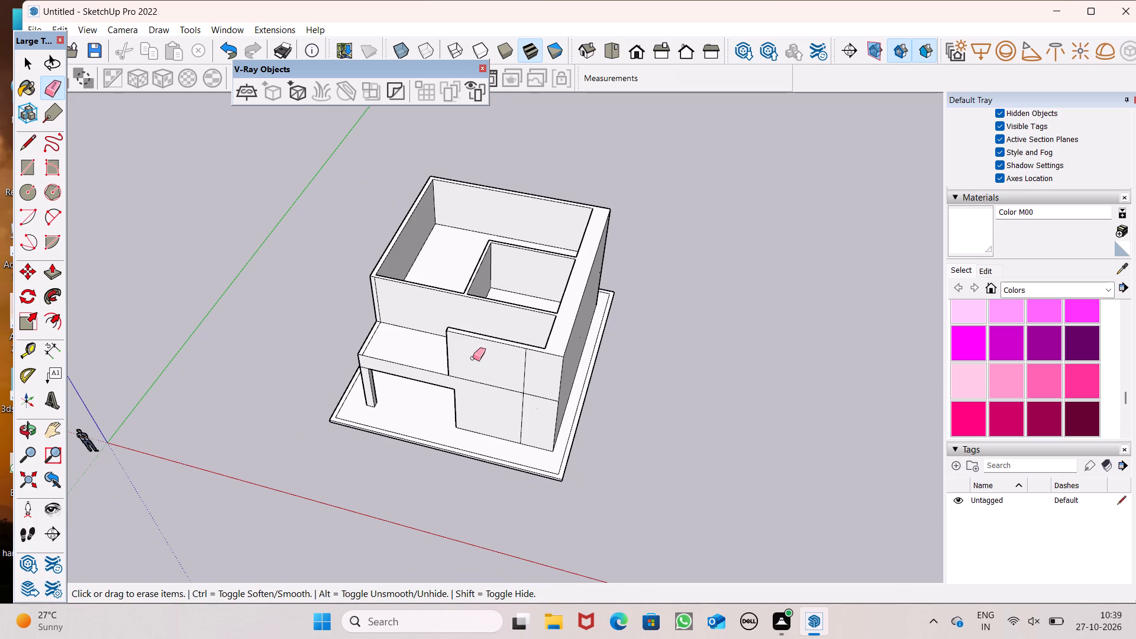
middle_drag(473, 357, 572, 154)
scroll(573, 167, up, 1)
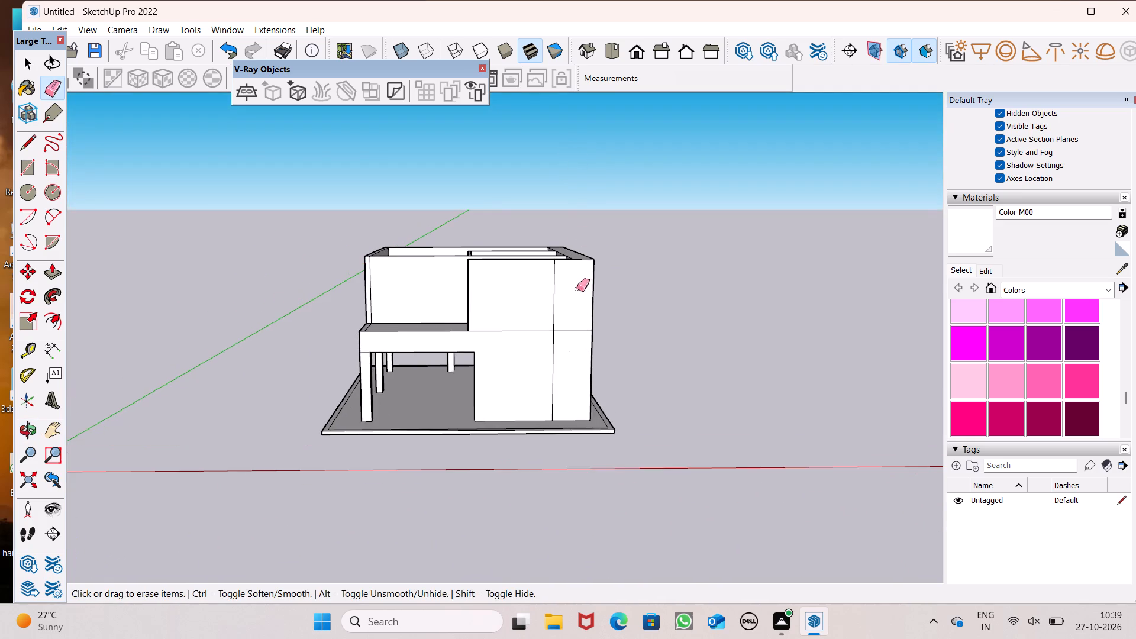
scroll(578, 298, up, 3)
drag(548, 318, 544, 329)
drag(545, 372, 543, 376)
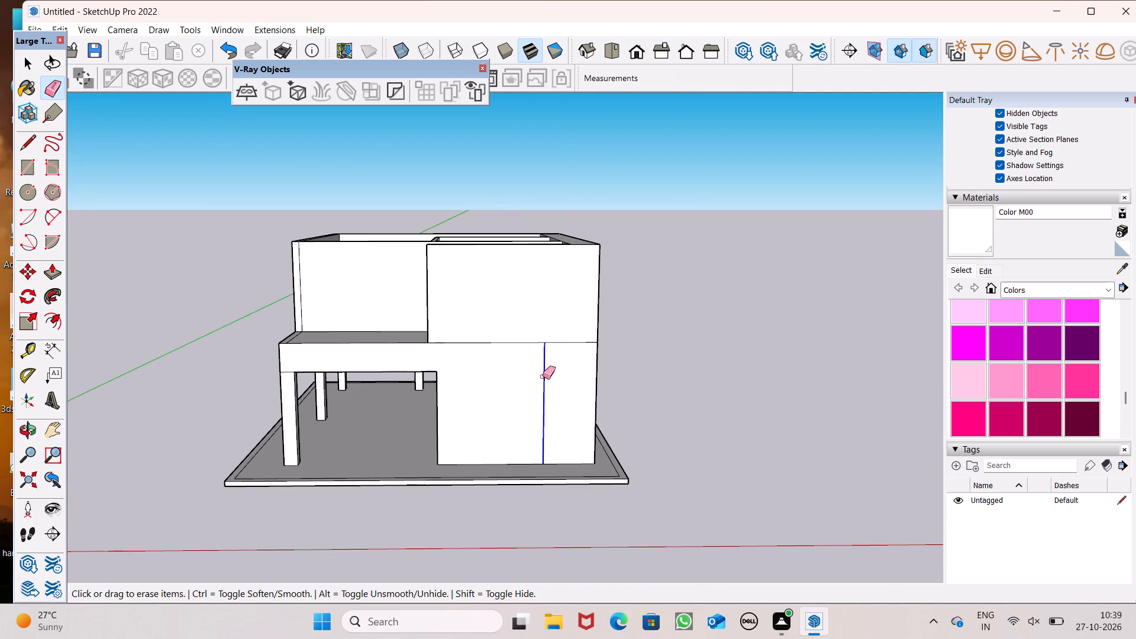
drag(543, 376, 533, 374)
drag(579, 351, 560, 324)
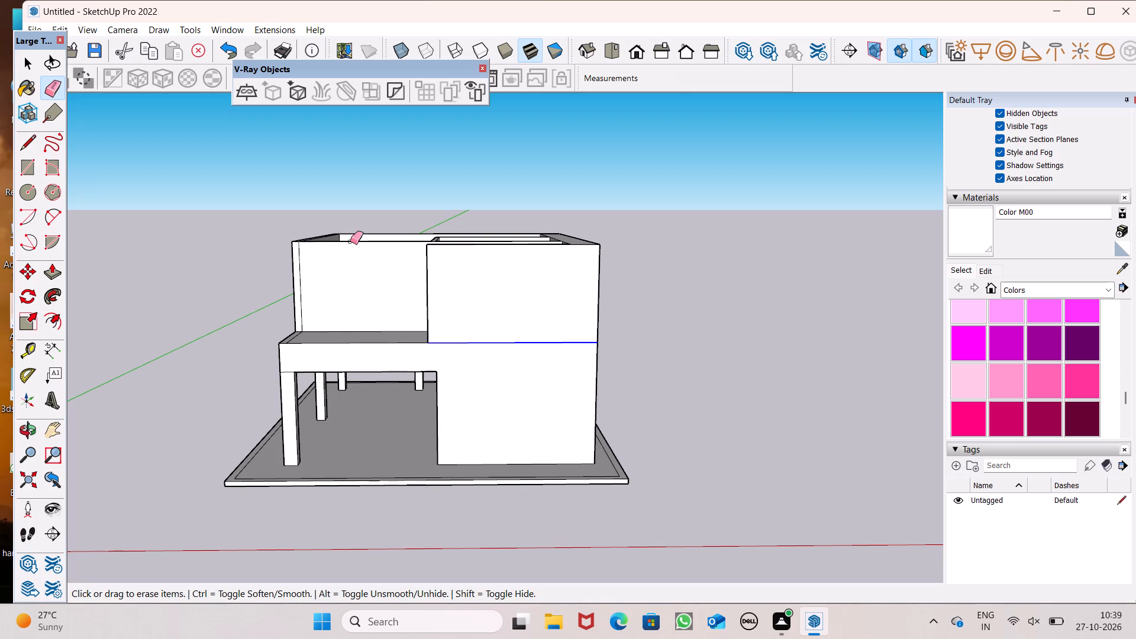
Draw a vertical line about 22' 4" long on the front block's facade, from the side wall's inner top corner to the base.
click(31, 129)
click(34, 137)
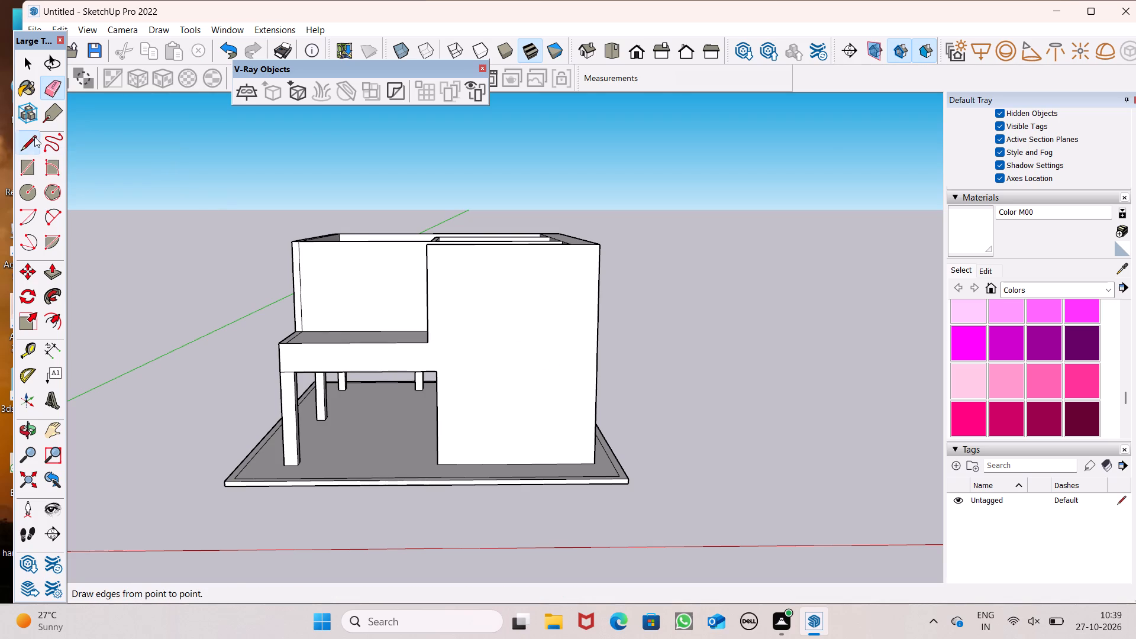
scroll(540, 281, up, 1)
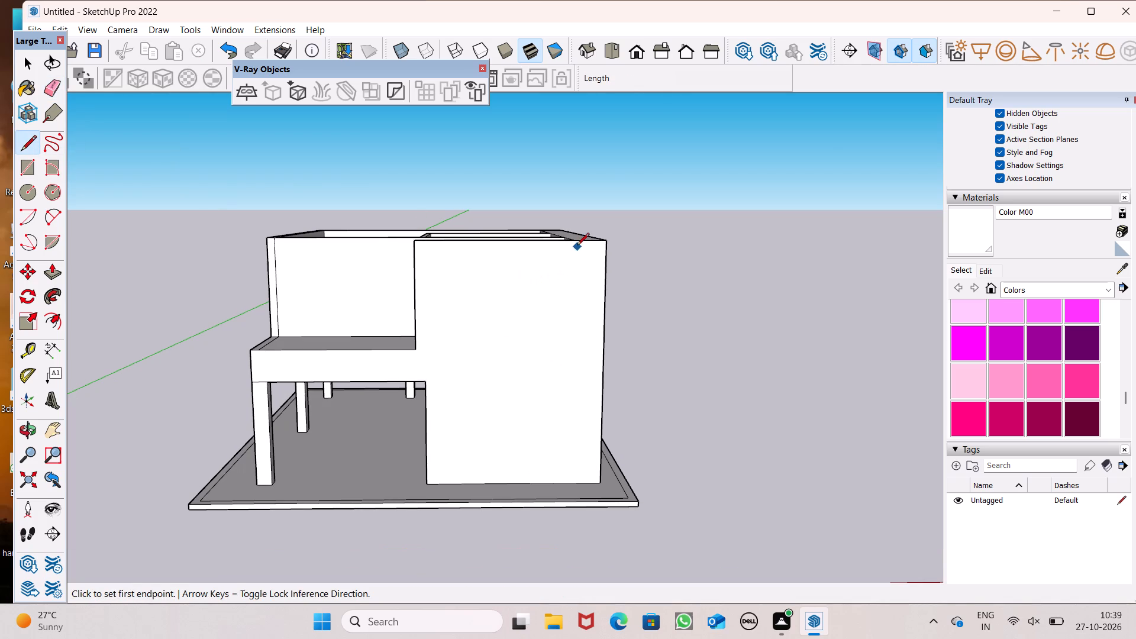
middle_drag(589, 306, 591, 440)
scroll(586, 428, up, 1)
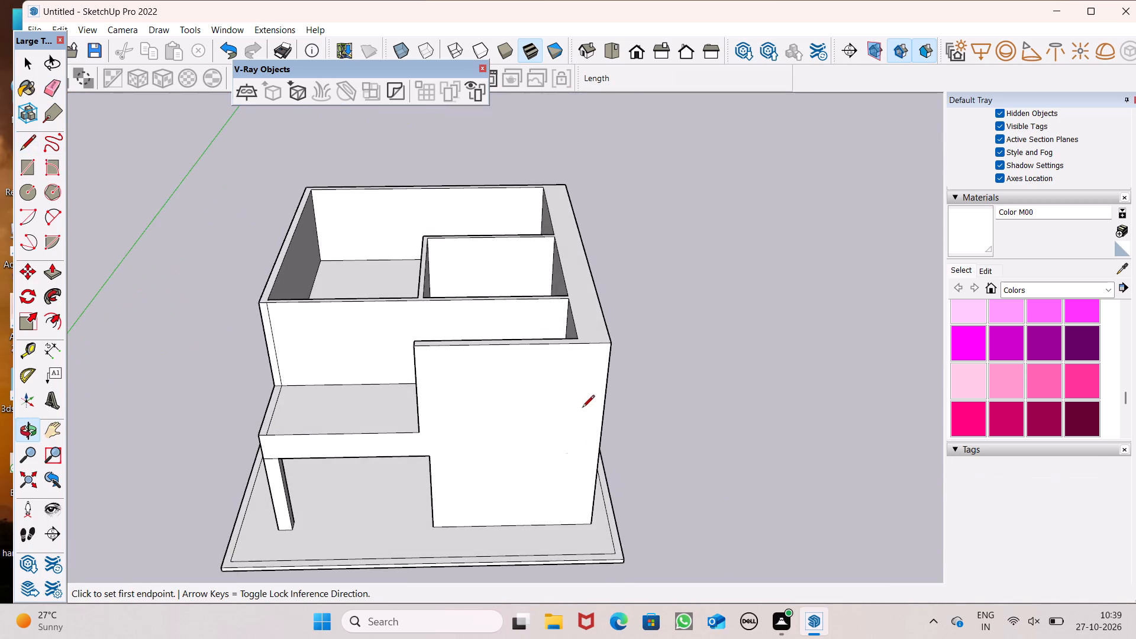
scroll(608, 206, down, 4)
middle_drag(622, 295, 621, 403)
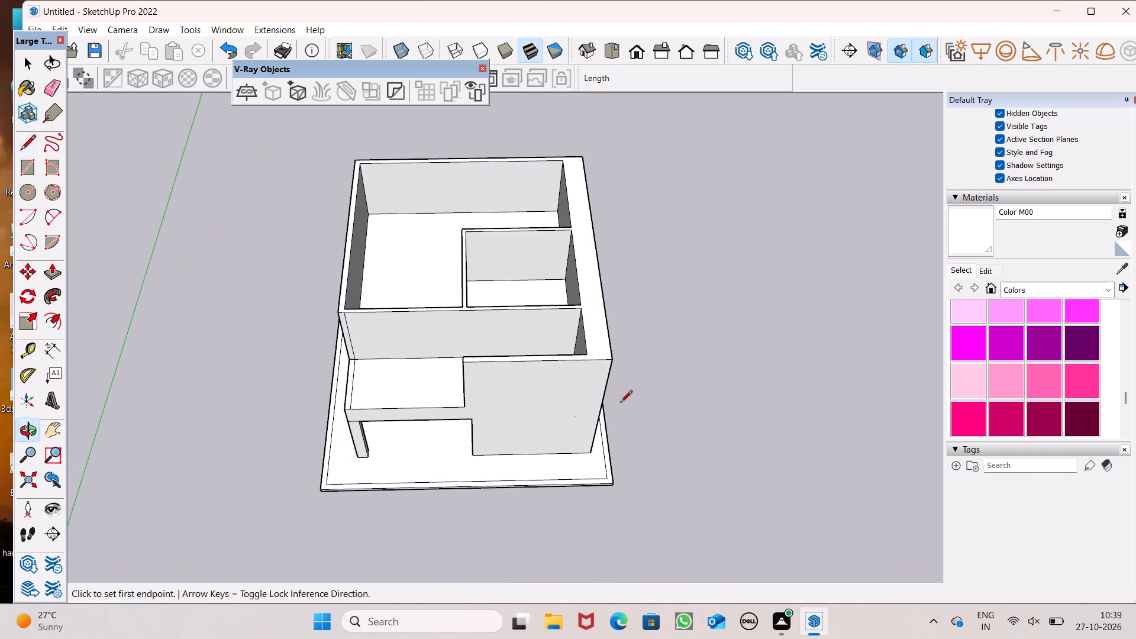
scroll(590, 393, up, 6)
click(590, 337)
scroll(590, 346, down, 5)
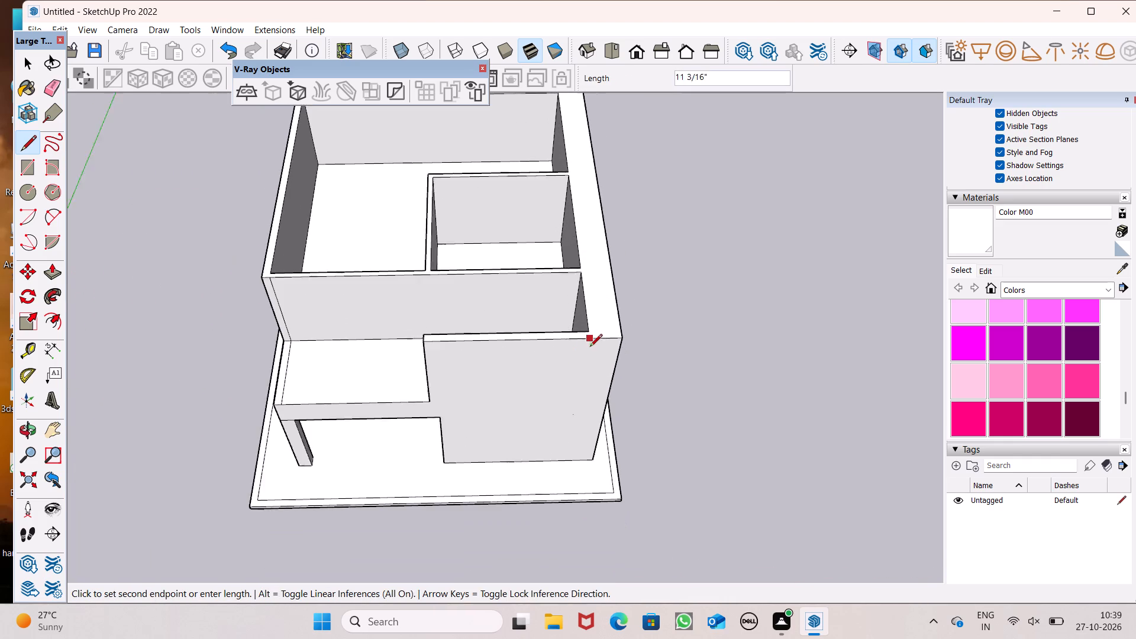
middle_drag(606, 396, 612, 251)
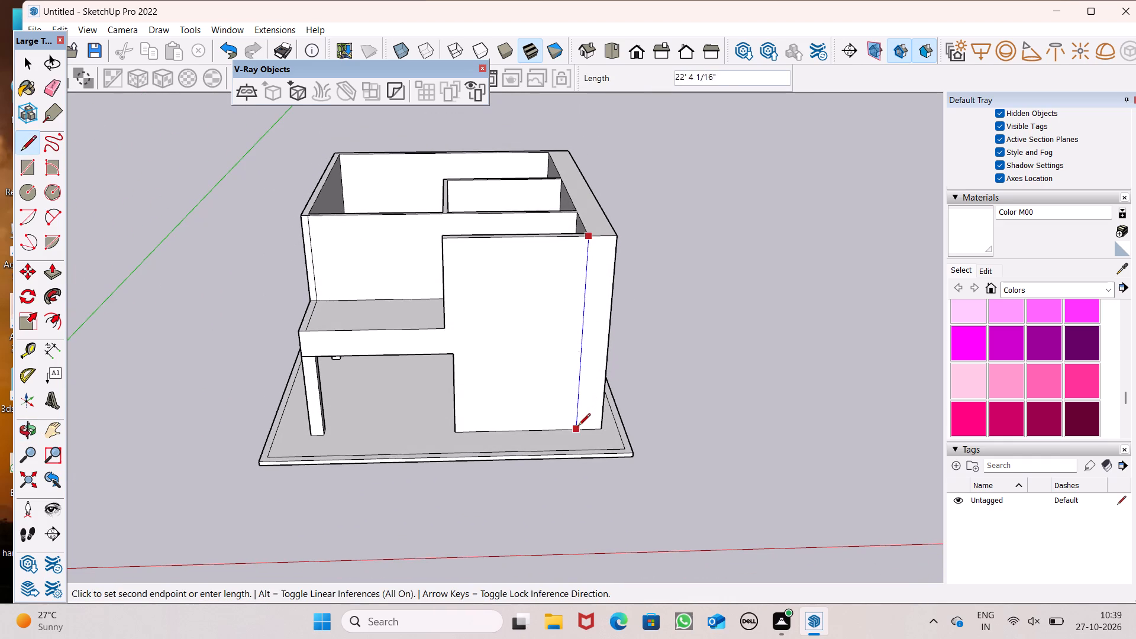
click(577, 428)
middle_drag(565, 325, 572, 289)
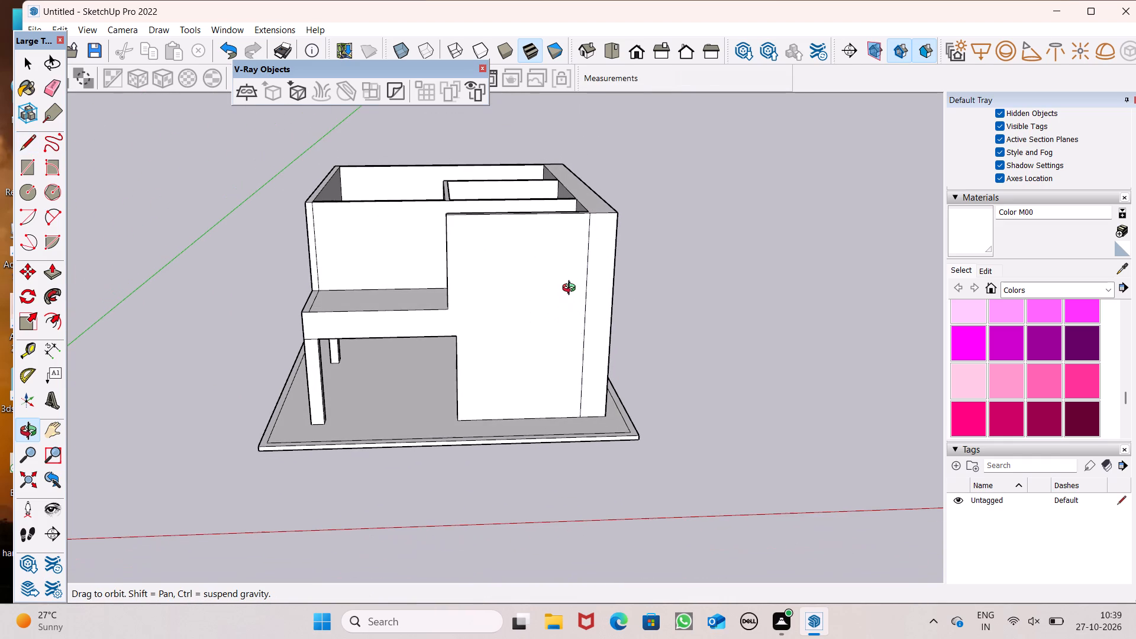
middle_drag(572, 289, 563, 282)
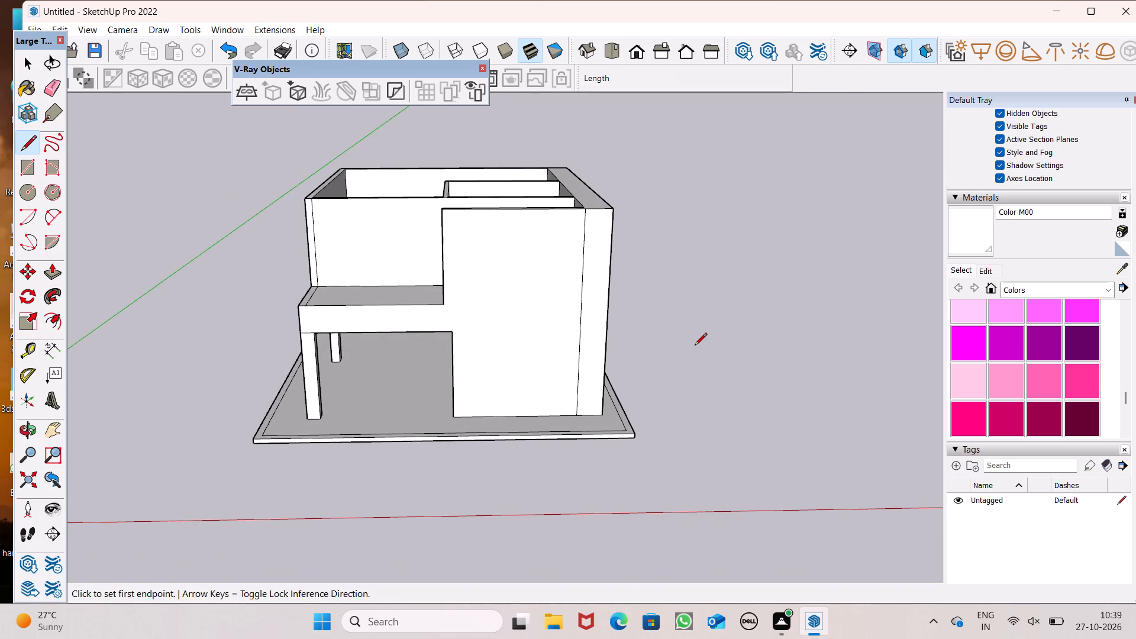
Erase the vertical line near the outer end of the recessed first-floor front wall.
scroll(695, 354, down, 4)
middle_drag(696, 338, 679, 492)
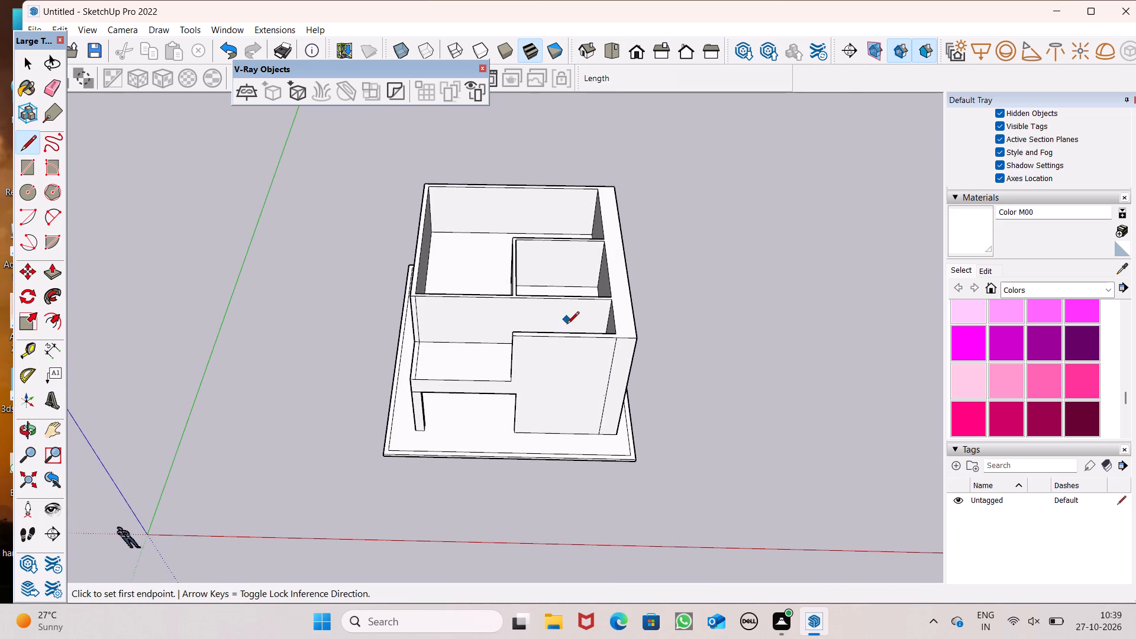
middle_drag(567, 325, 576, 384)
click(53, 95)
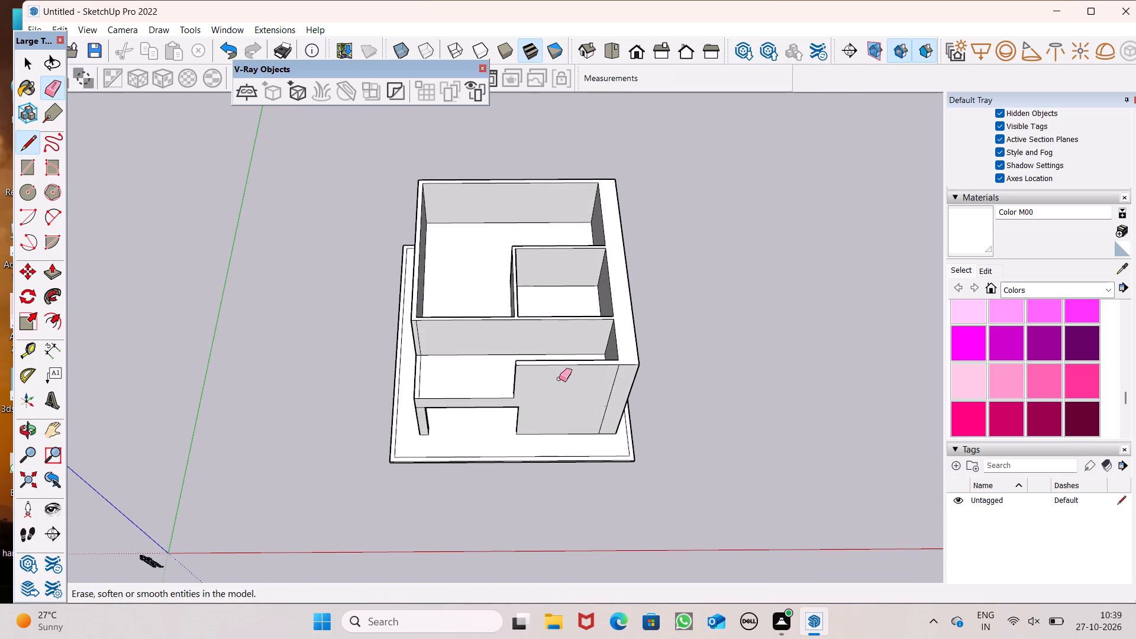
scroll(559, 379, up, 5)
scroll(359, 307, up, 5)
click(316, 336)
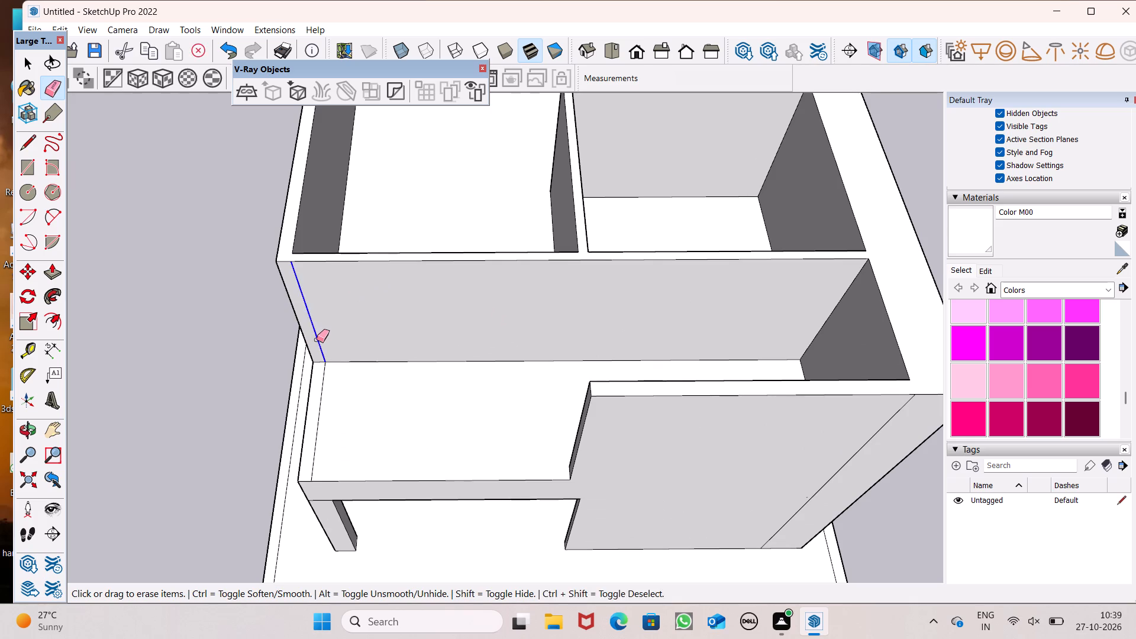
scroll(566, 329, down, 5)
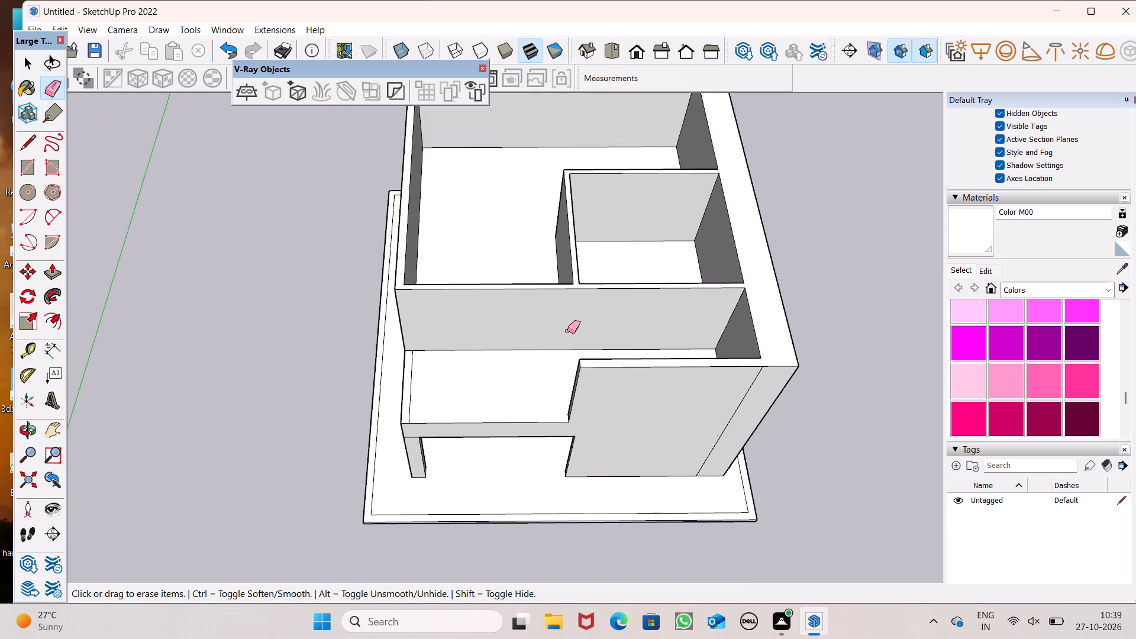
Push/Pull the first-floor wall tops up 2' from a new starting face to form a slab band.
click(48, 274)
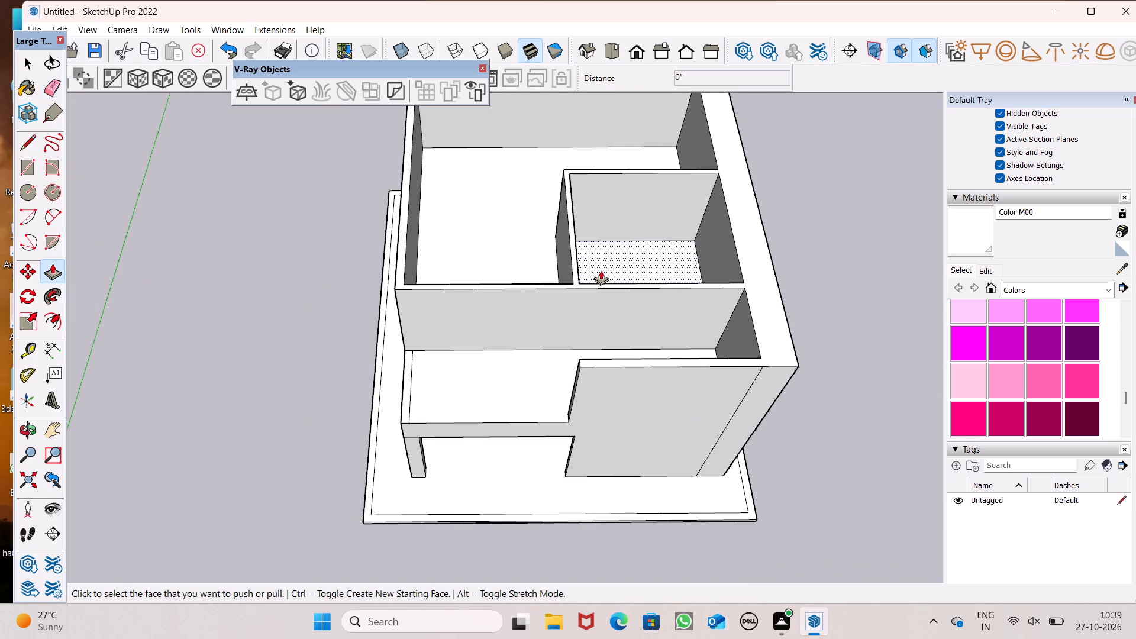
scroll(601, 270, down, 2)
scroll(651, 282, down, 3)
middle_drag(737, 373, 708, 327)
middle_drag(715, 305, 663, 308)
scroll(704, 341, up, 4)
ctrl+drag(702, 341, 706, 296)
text(2')
ctrl+drag(706, 296, 708, 295)
key(Return)
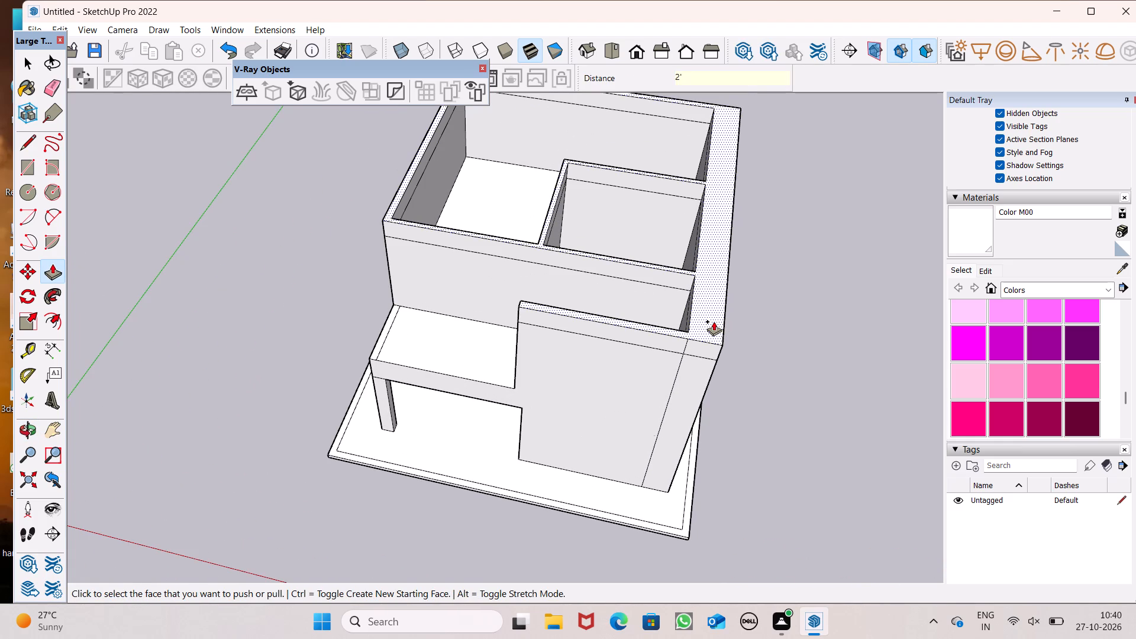
Push/Pull the wall tops up a further 10' to form the second-floor walls.
drag(708, 328, 708, 286)
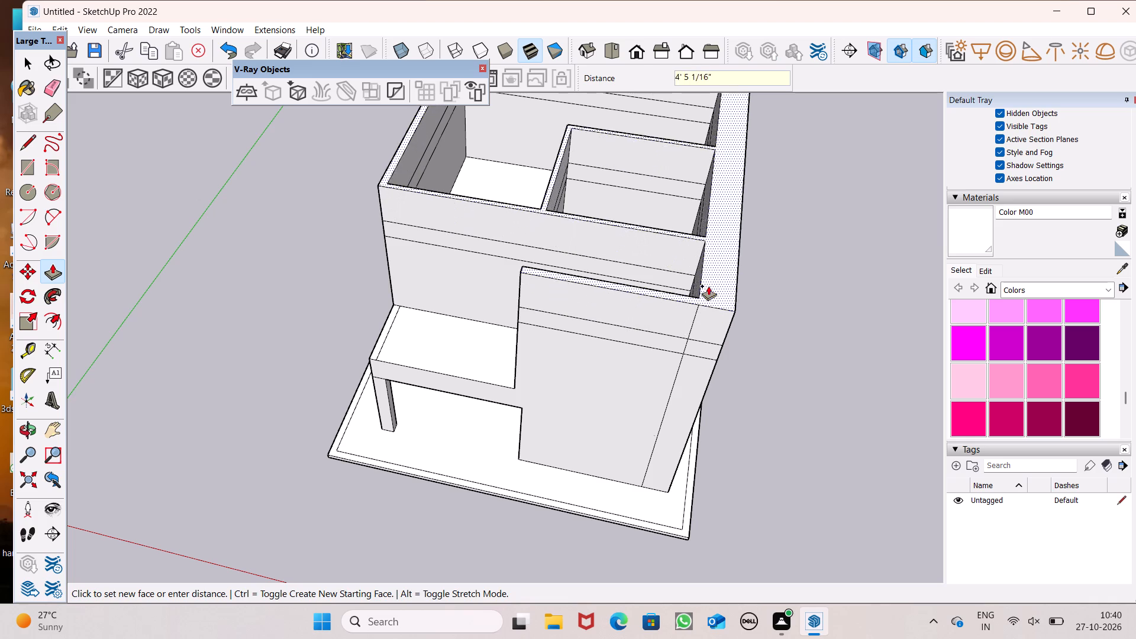
drag(708, 286, 710, 255)
key(1)
key(0)
key(apostrophe)
key(Return)
Push/Pull the second-floor wall tops up 2' from a new starting face to form the next slab band.
scroll(710, 255, down, 2)
middle_drag(748, 315, 772, 148)
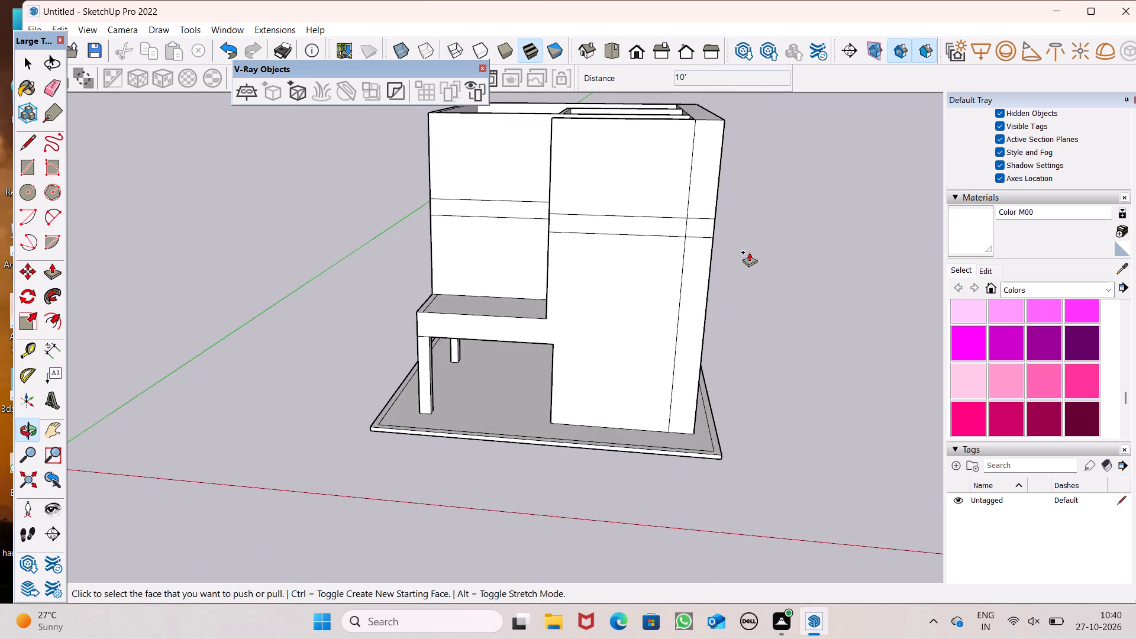
scroll(745, 267, down, 3)
middle_drag(730, 327, 747, 286)
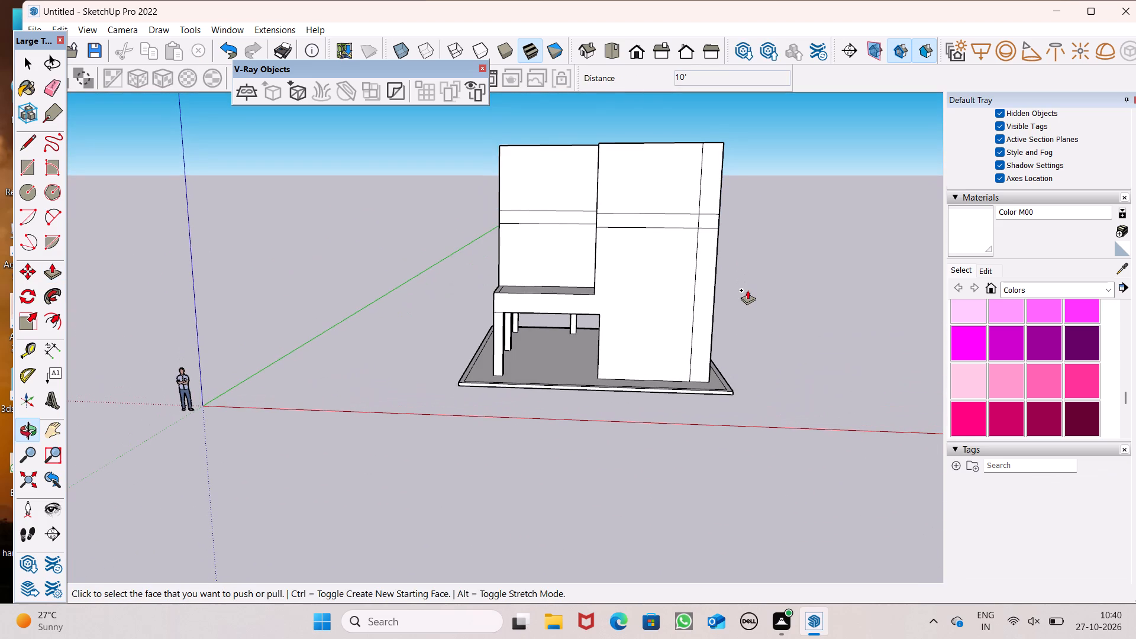
scroll(753, 304, down, 1)
middle_drag(804, 305, 754, 476)
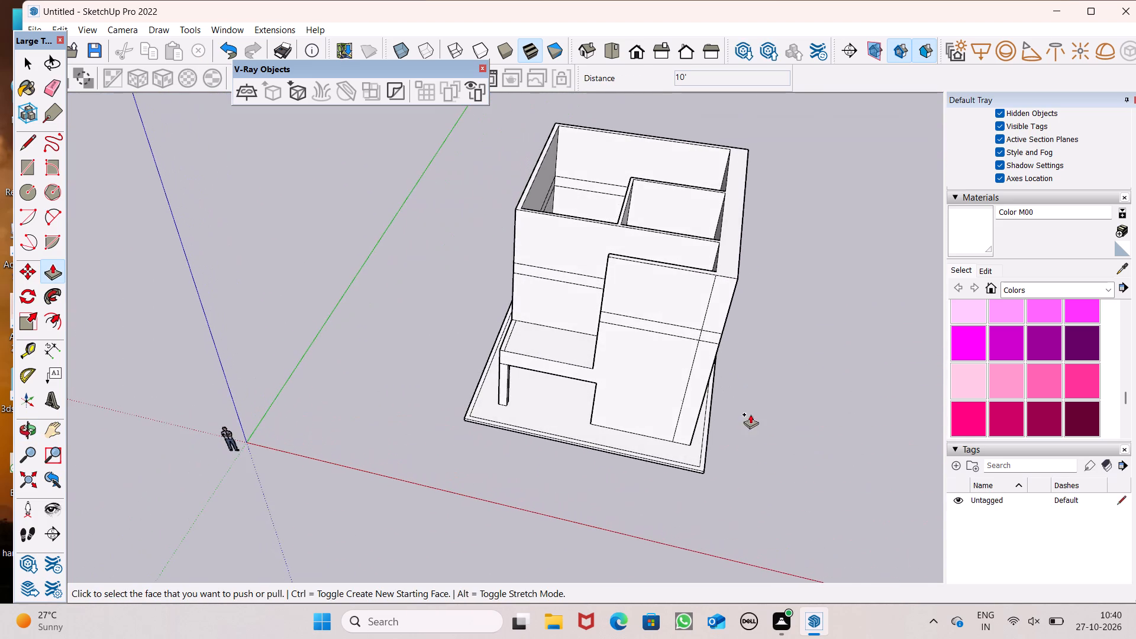
scroll(726, 276, up, 4)
scroll(732, 309, down, 6)
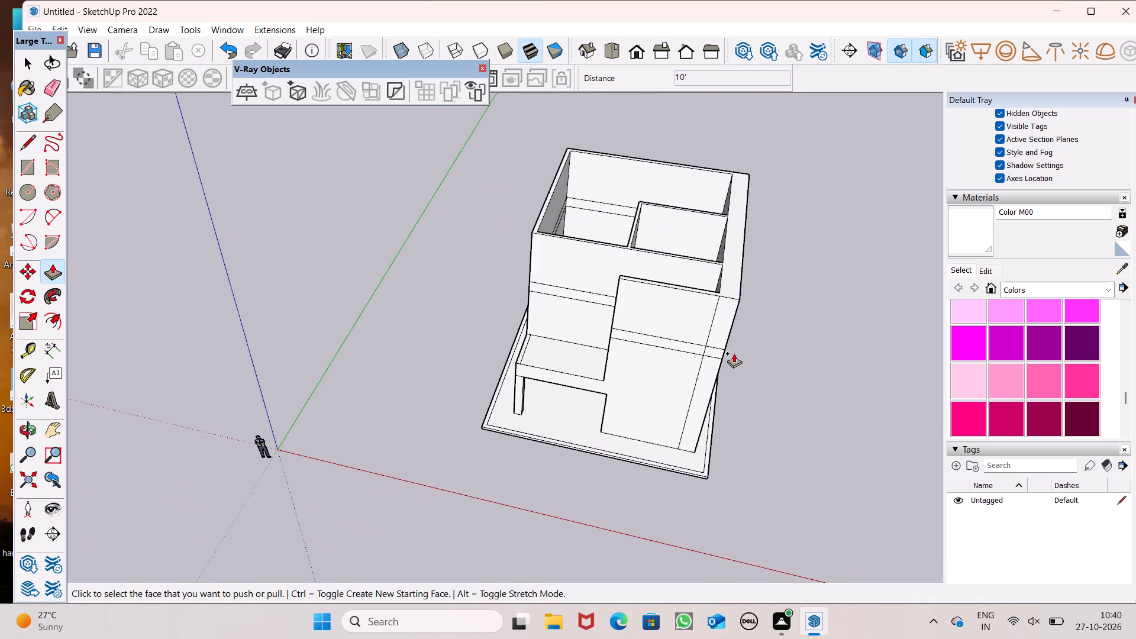
scroll(748, 278, up, 4)
click(727, 301)
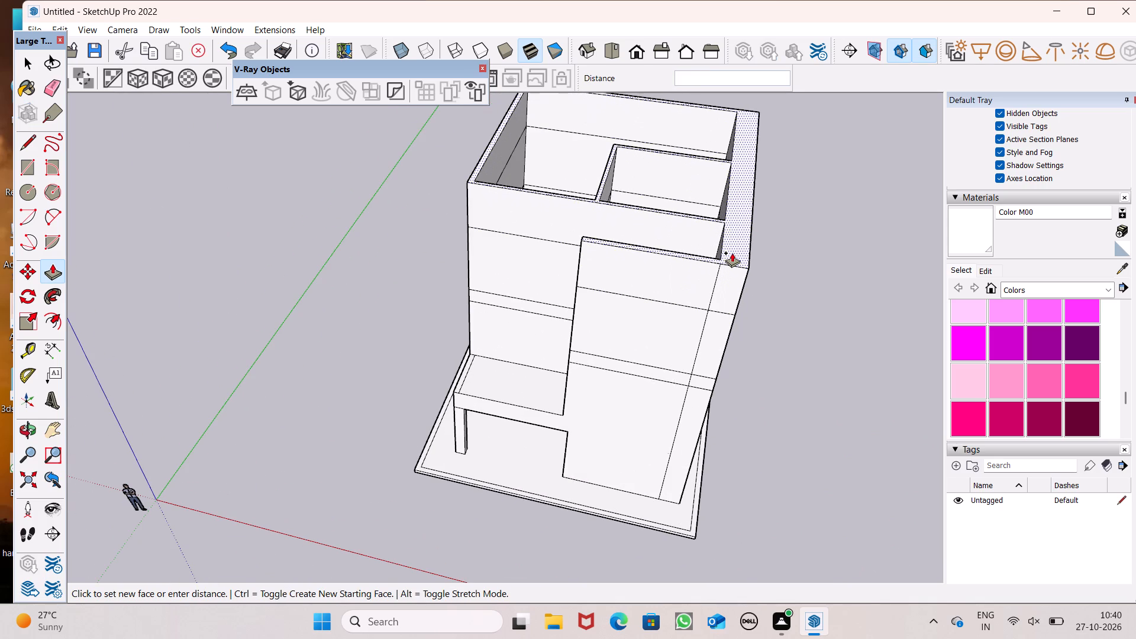
text(2')
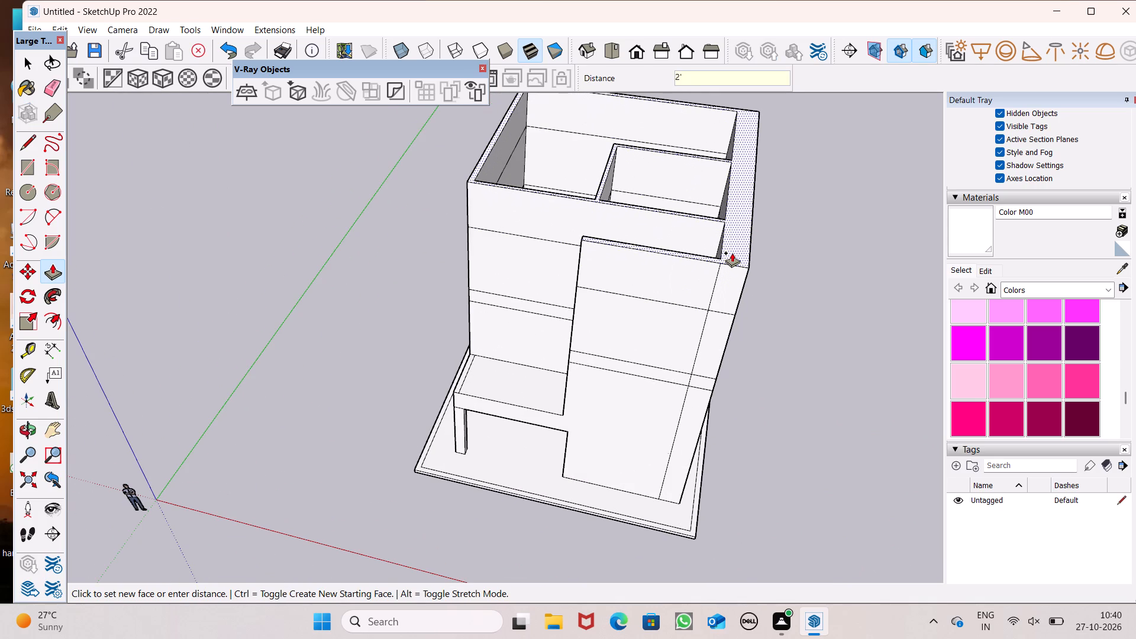
key(Return)
Push/Pull the wall tops up a further 10' to form the third-floor walls.
drag(731, 282, 744, 202)
text(10')
key(Return)
Push/Pull the third-floor wall tops up 2' from a new starting face to form another slab band.
scroll(699, 244, down, 4)
middle_drag(774, 287, 865, 141)
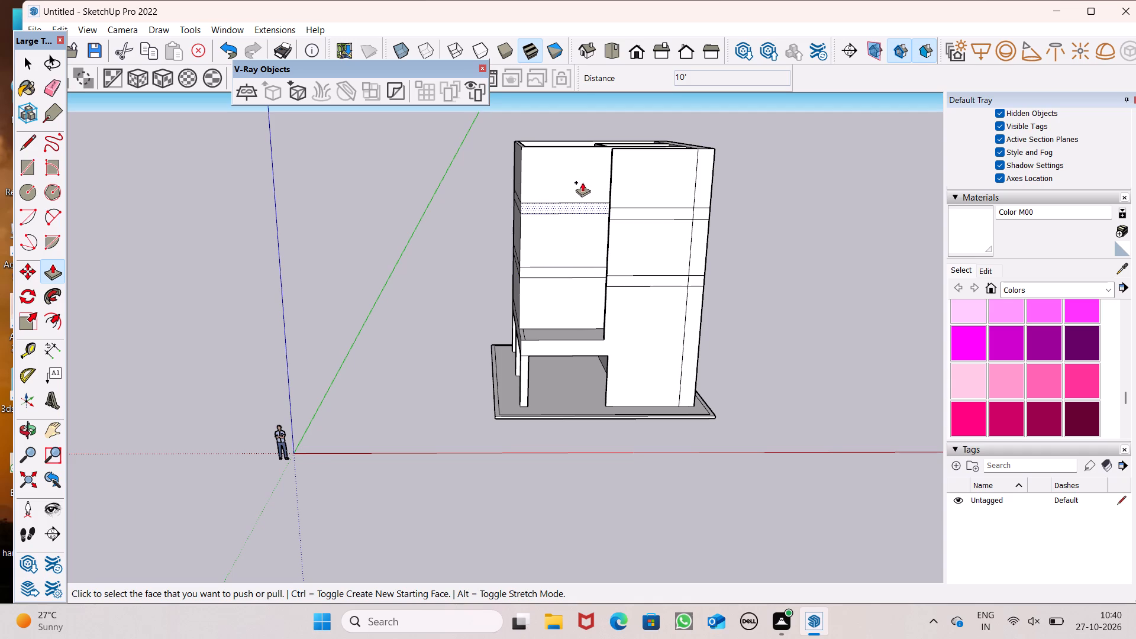
middle_drag(730, 182, 681, 304)
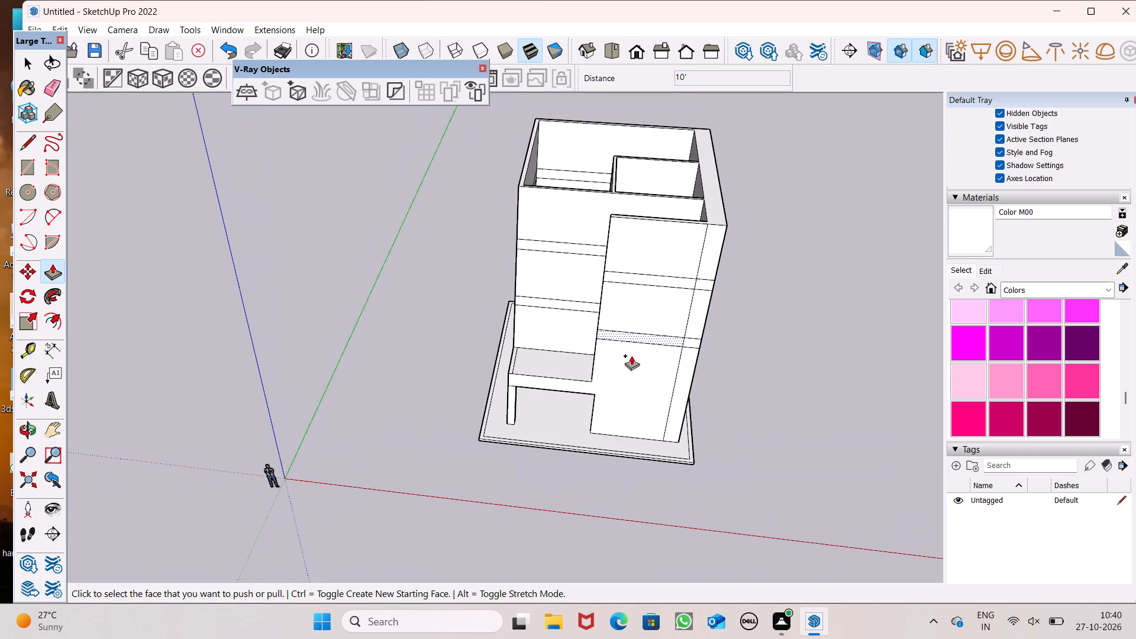
middle_drag(777, 219, 767, 267)
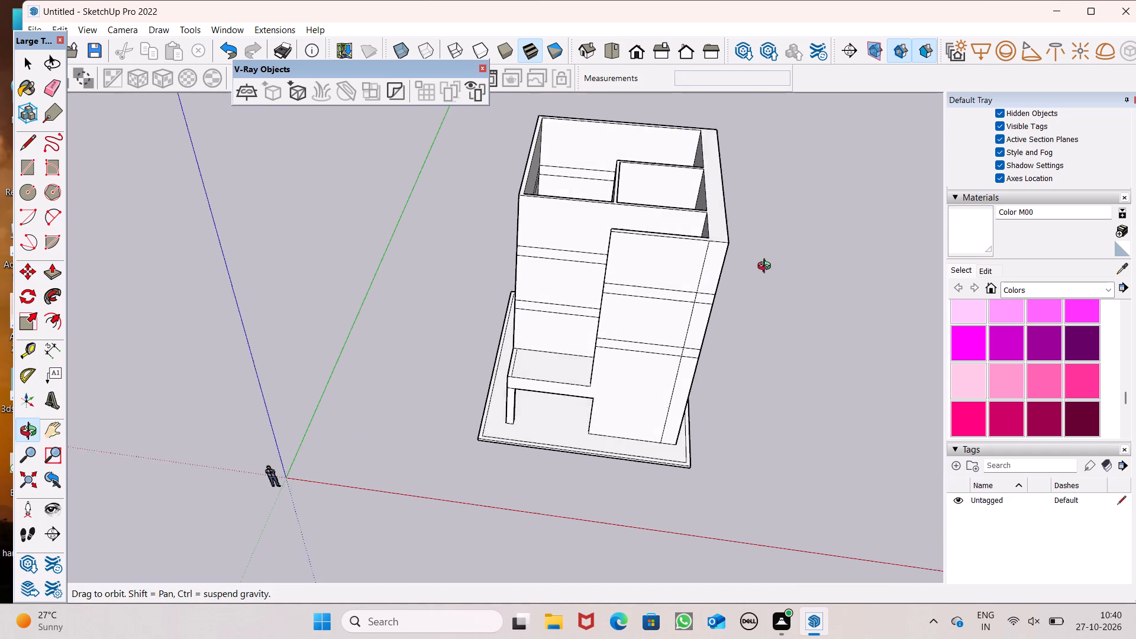
middle_drag(767, 267, 754, 298)
scroll(754, 298, up, 4)
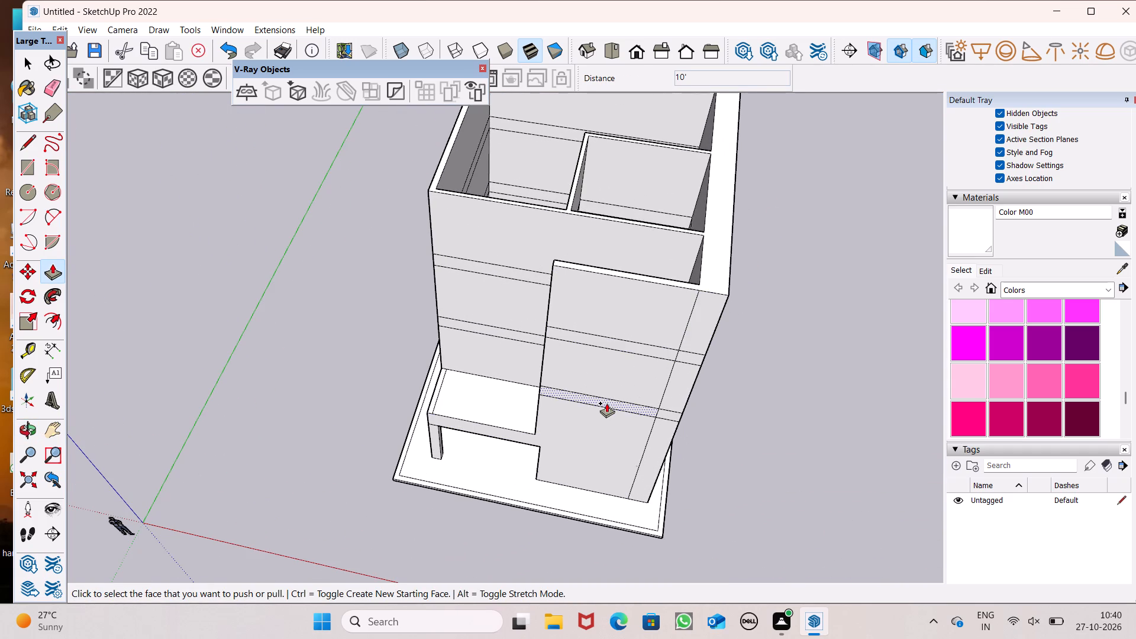
click(720, 280)
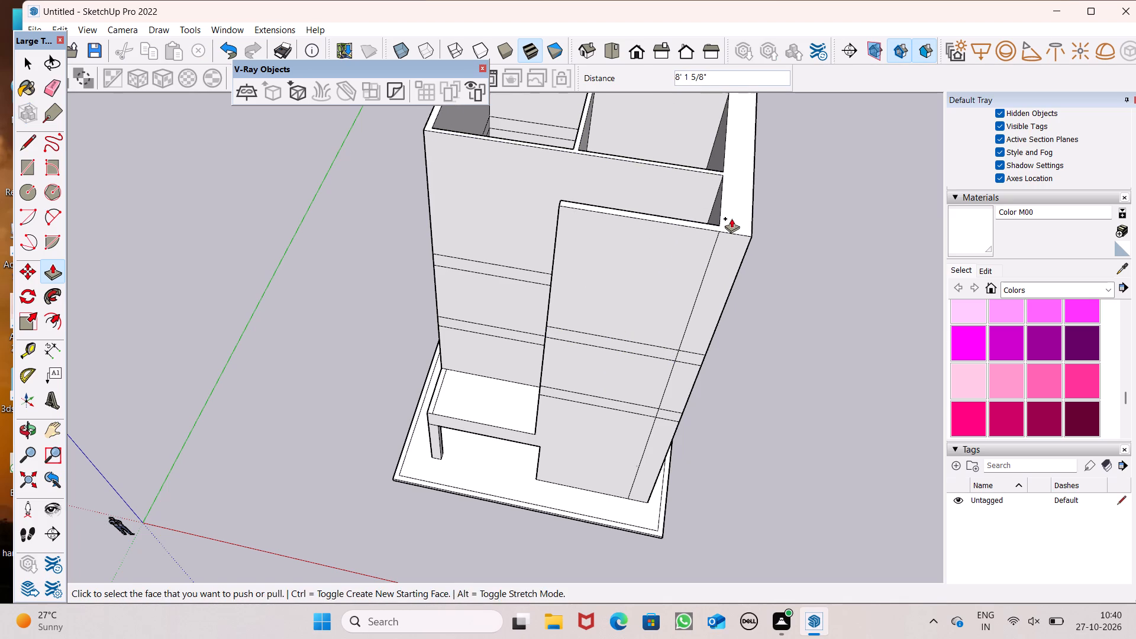
key(2)
key(apostrophe)
key(Return)
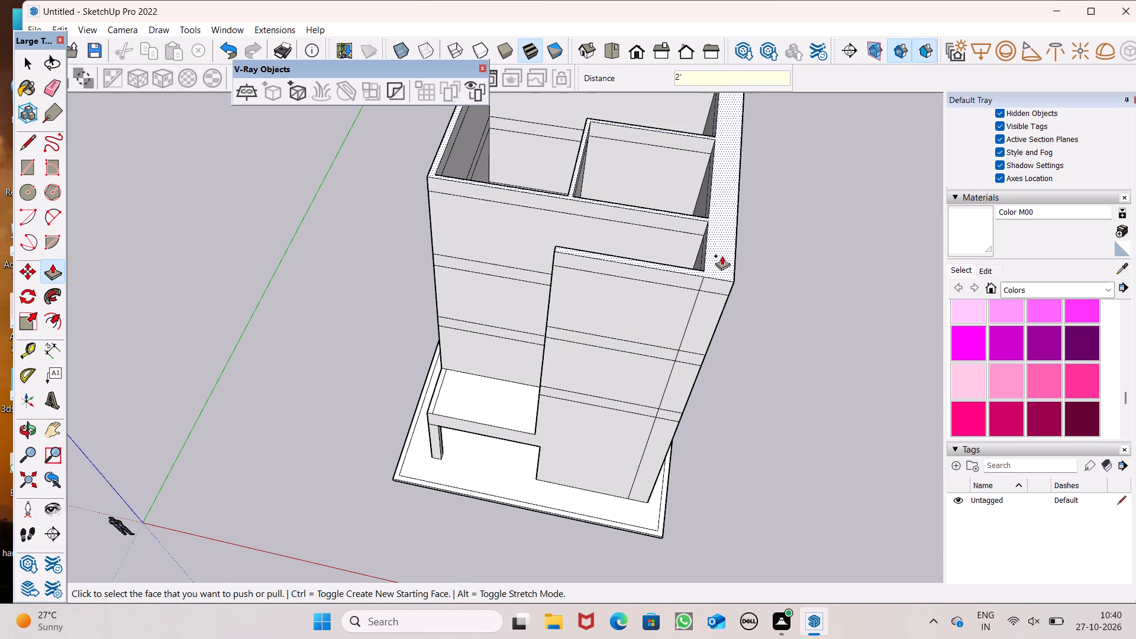
Push/Pull the wall tops up a further 10' to form the fourth-floor walls.
drag(722, 256, 725, 186)
key(1)
text(0')
key(Return)
Check the height of the fourth-floor wall with the Dimension tool along the building's outer front corner.
scroll(711, 269, down, 6)
middle_drag(782, 296, 811, 144)
scroll(811, 144, up, 1)
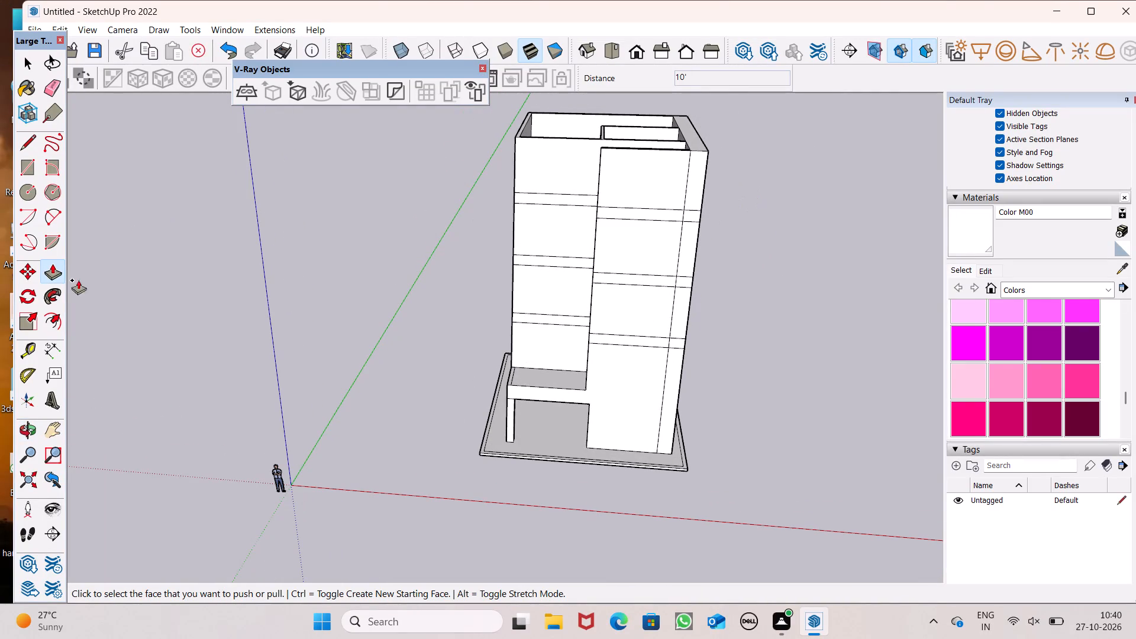
click(47, 352)
scroll(493, 183, up, 3)
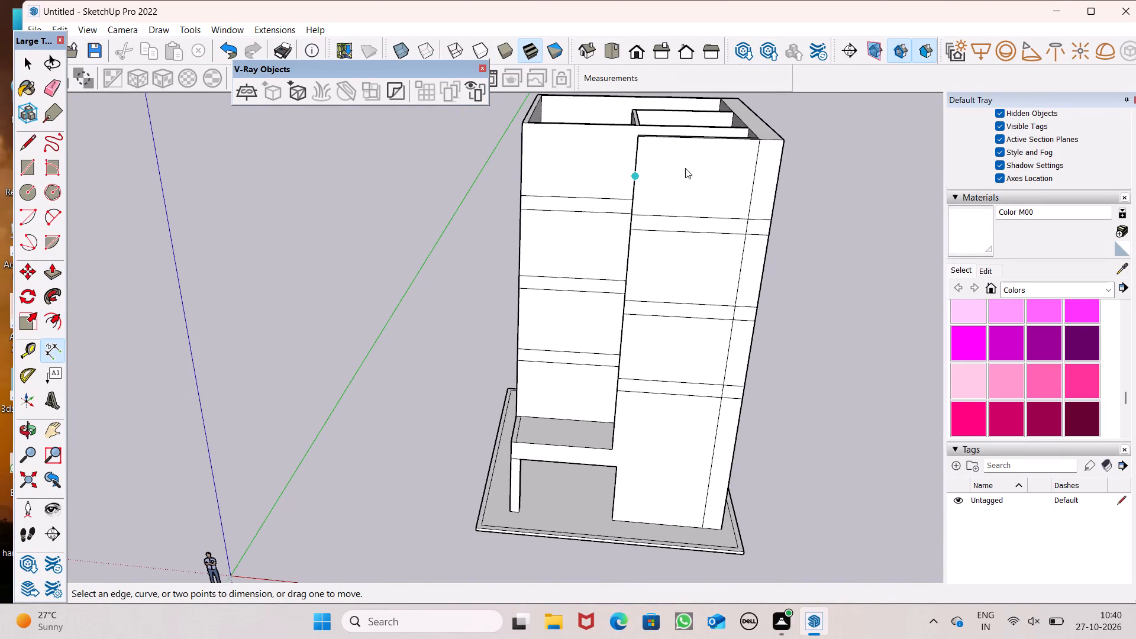
click(783, 143)
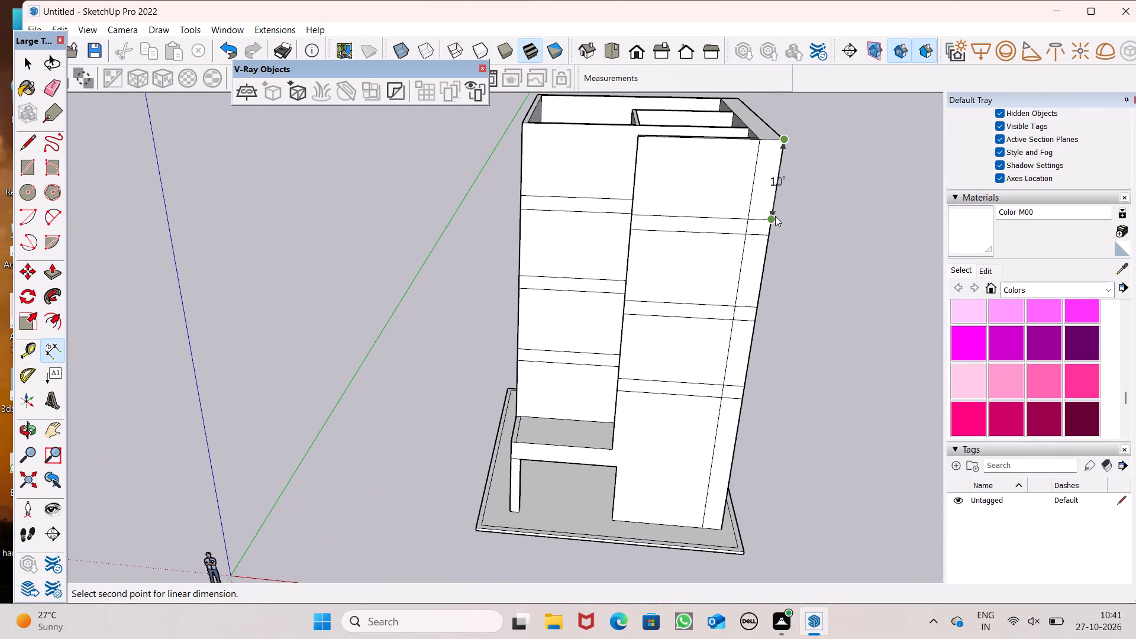
click(772, 221)
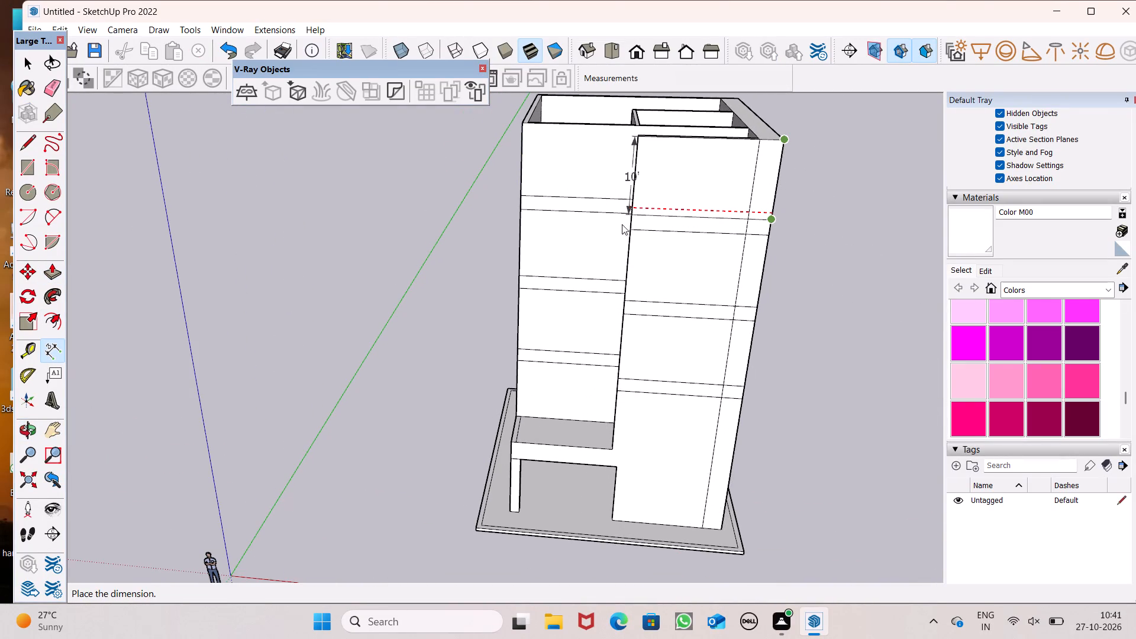
middle_drag(621, 256, 631, 198)
scroll(631, 198, up, 1)
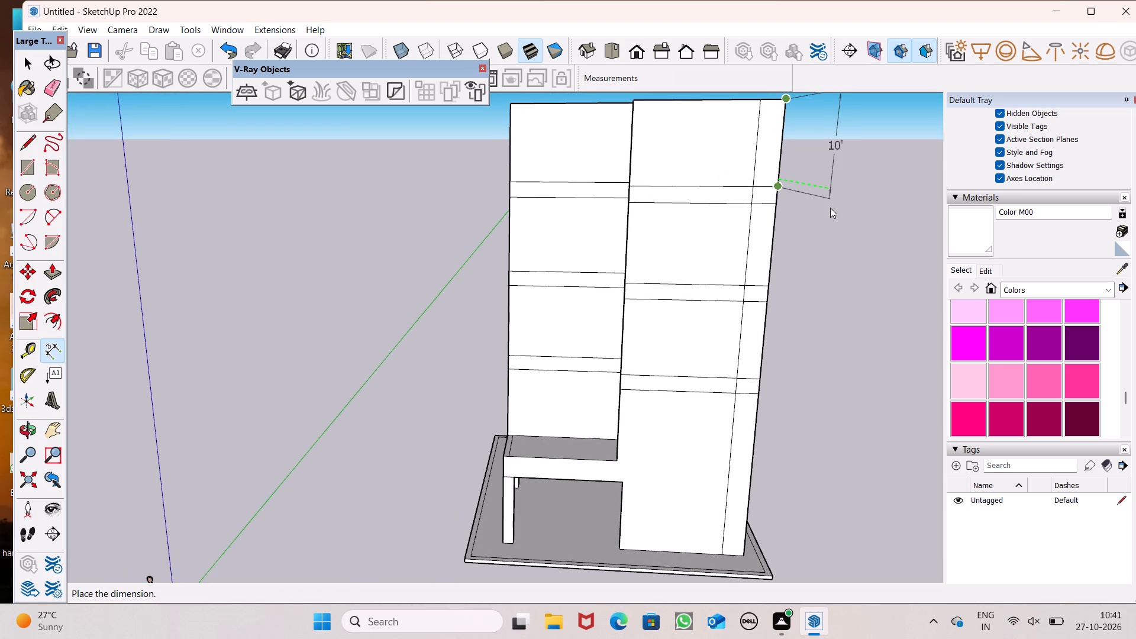
key(space)
Examine the stacked floors and slab bands from the front and the open wall tops from above.
scroll(684, 272, down, 4)
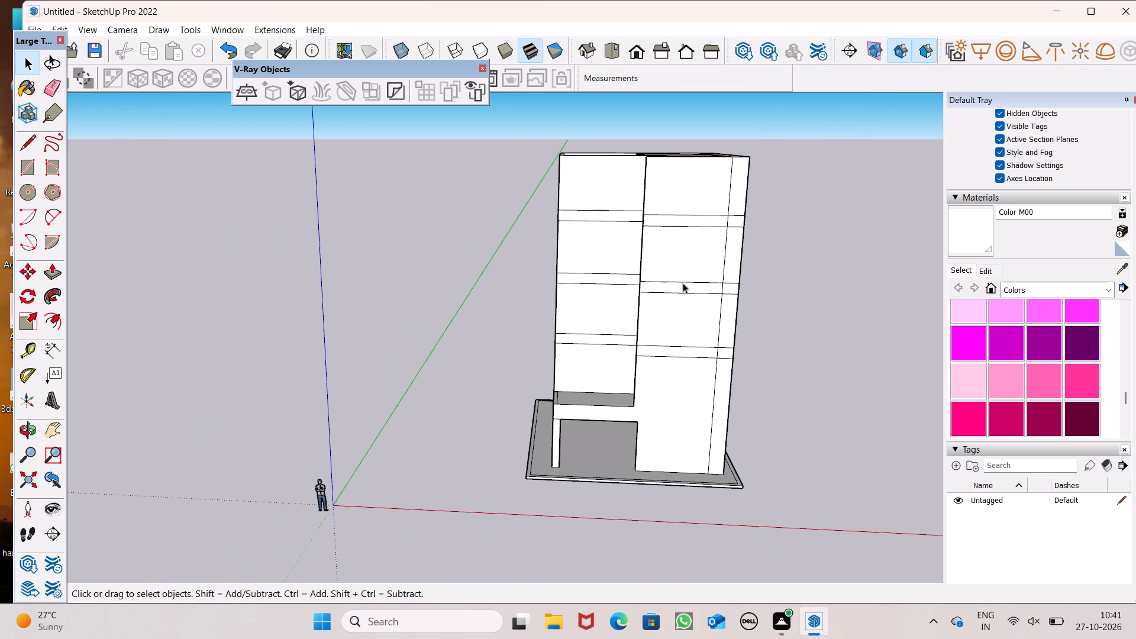
middle_drag(760, 309, 751, 283)
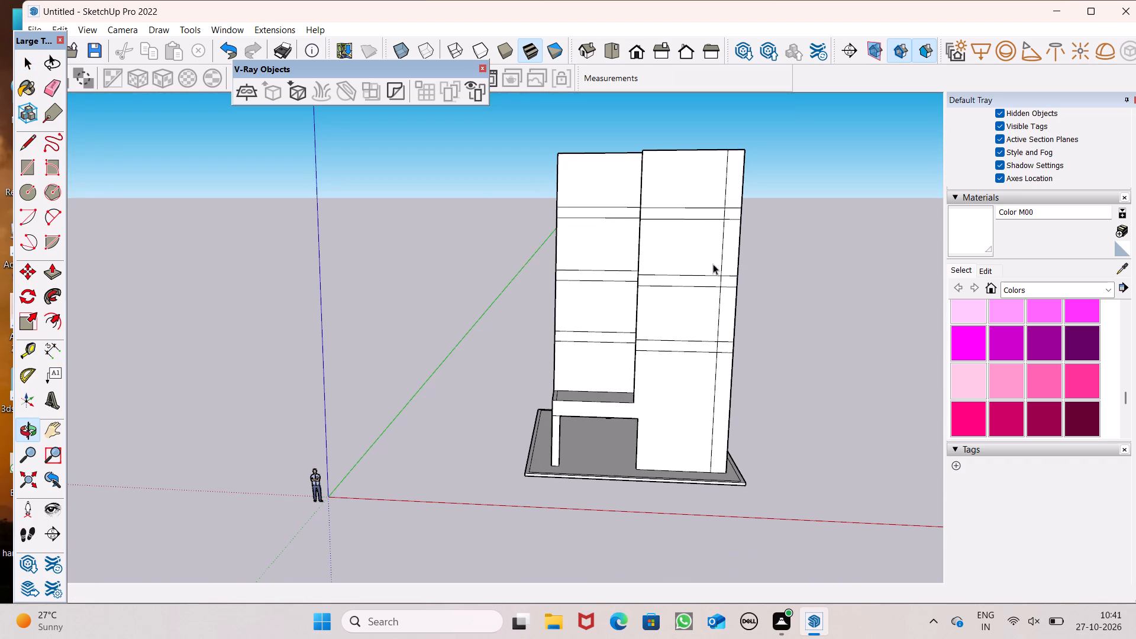
scroll(676, 384, down, 7)
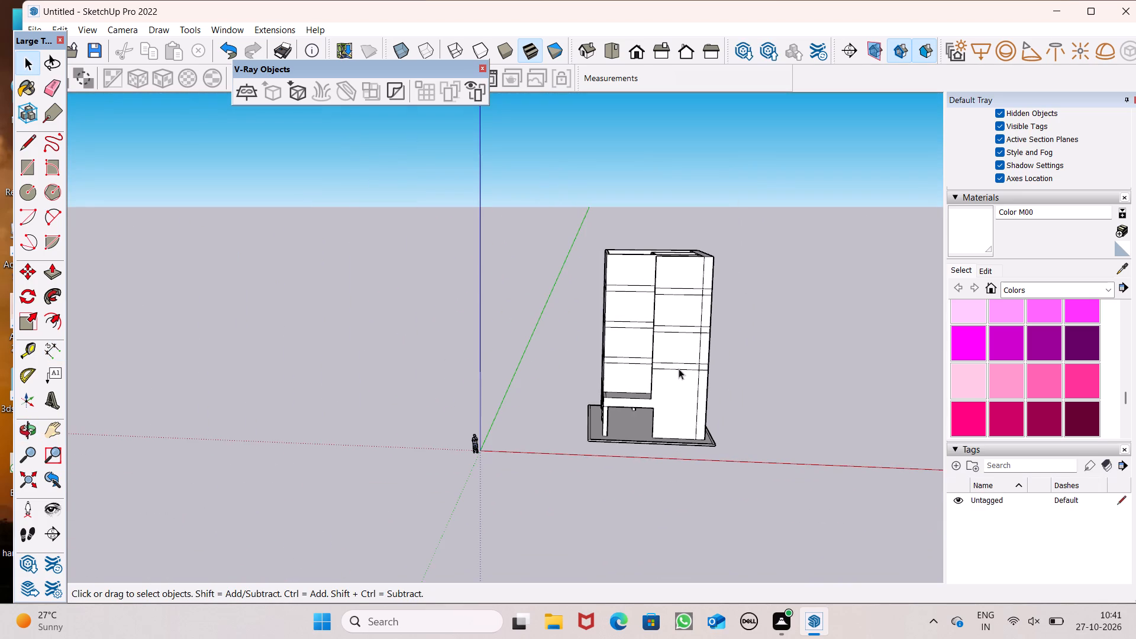
scroll(672, 390, up, 7)
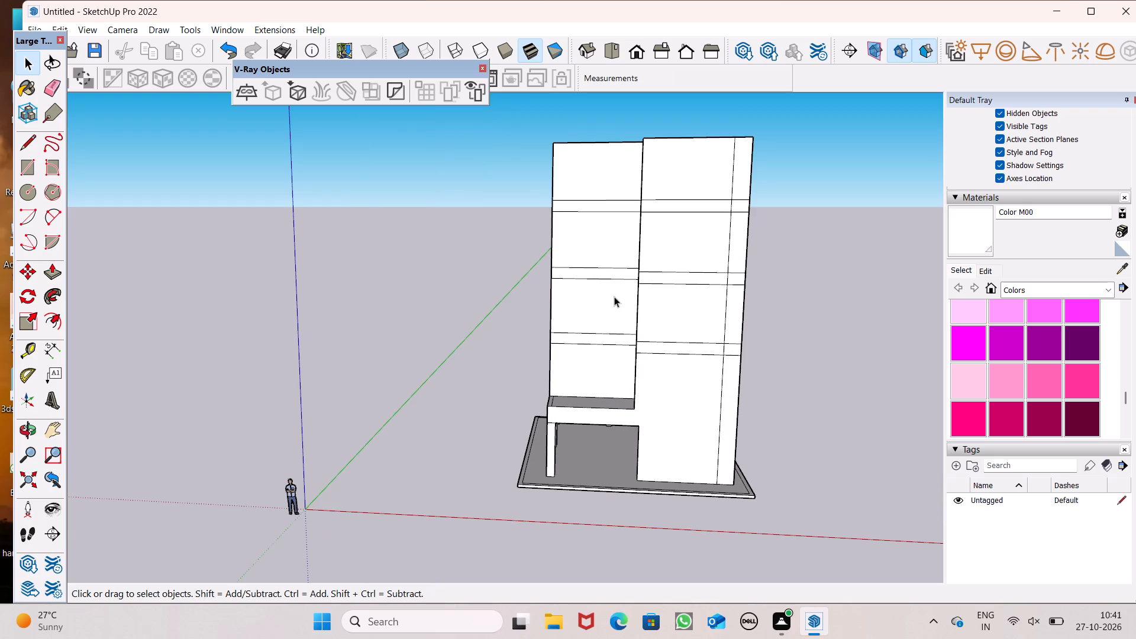
scroll(602, 343, up, 5)
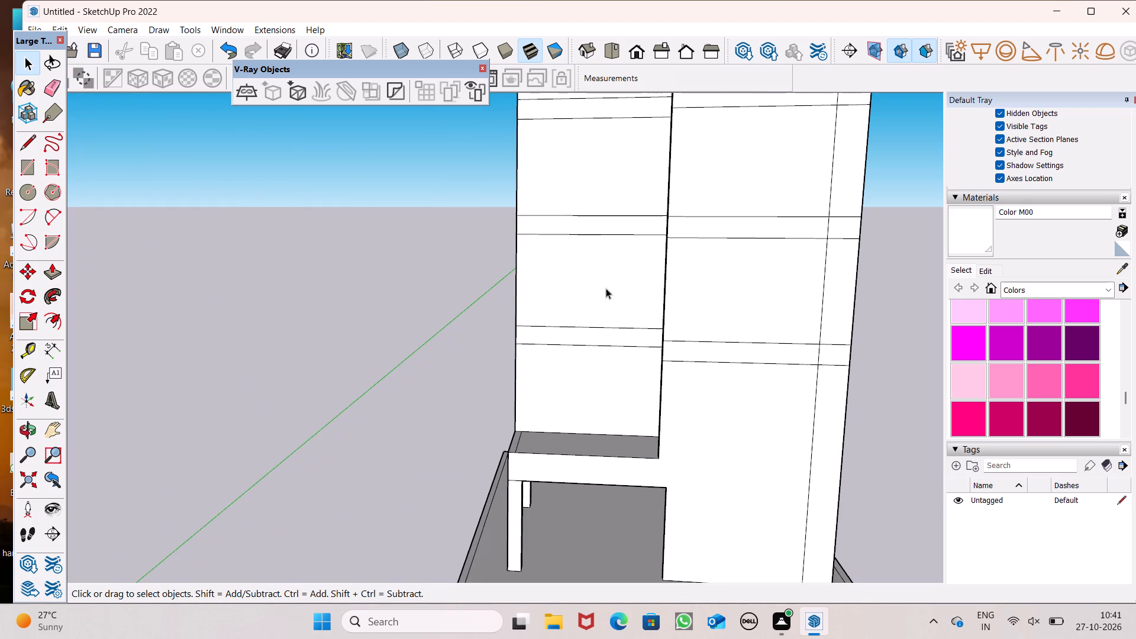
scroll(608, 305, down, 4)
scroll(605, 170, down, 3)
middle_drag(717, 229, 741, 538)
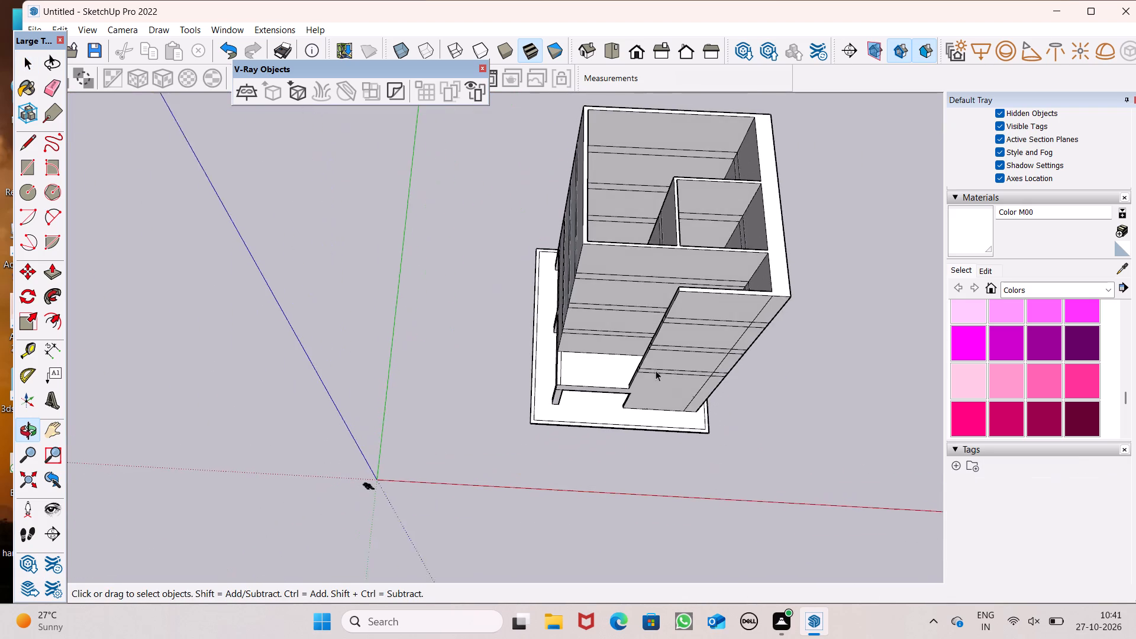
scroll(630, 364, down, 3)
scroll(716, 314, up, 3)
middle_drag(741, 285, 750, 257)
scroll(747, 257, up, 1)
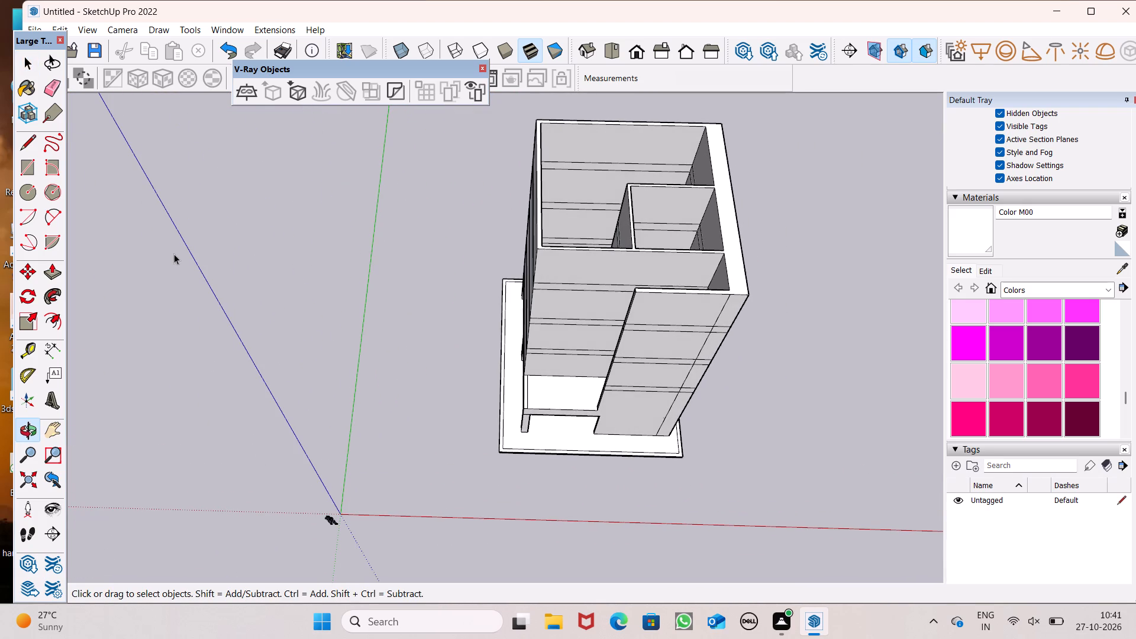
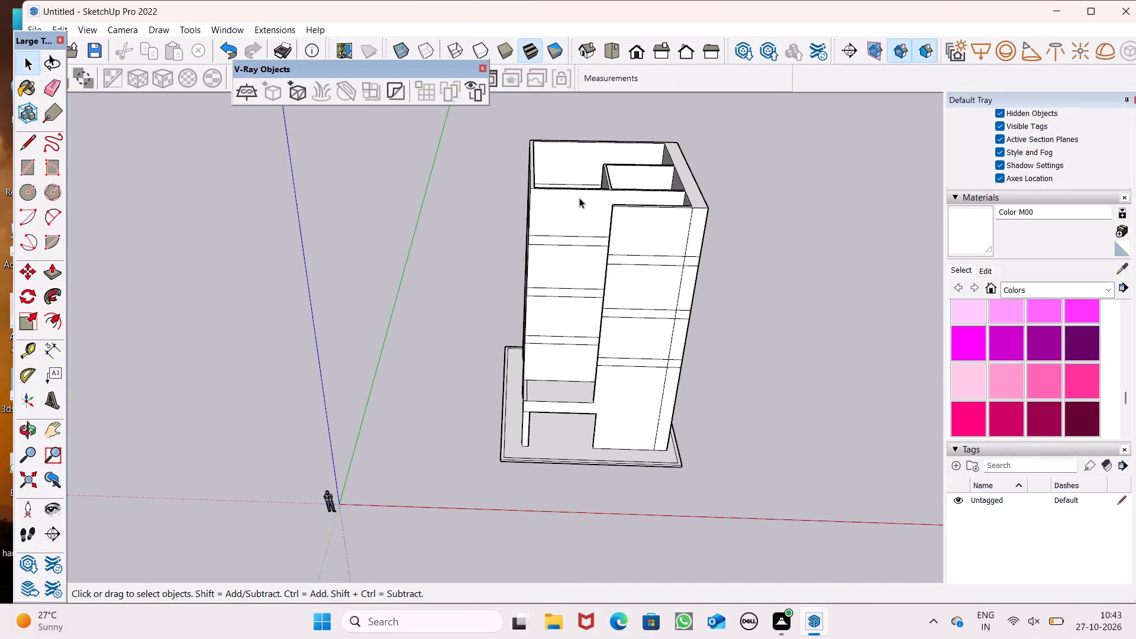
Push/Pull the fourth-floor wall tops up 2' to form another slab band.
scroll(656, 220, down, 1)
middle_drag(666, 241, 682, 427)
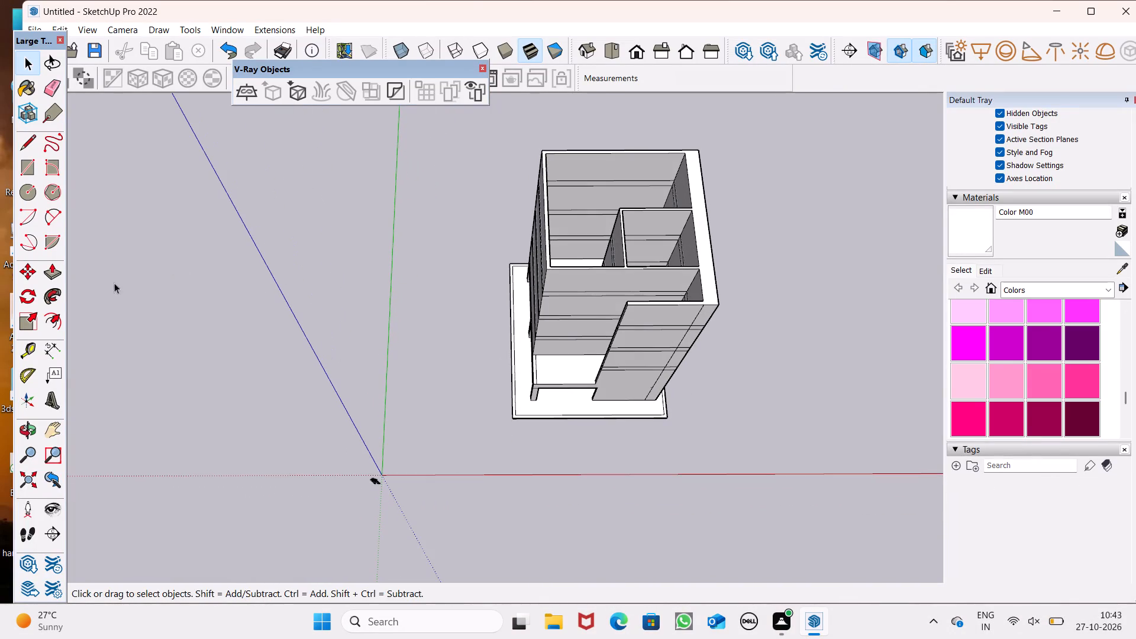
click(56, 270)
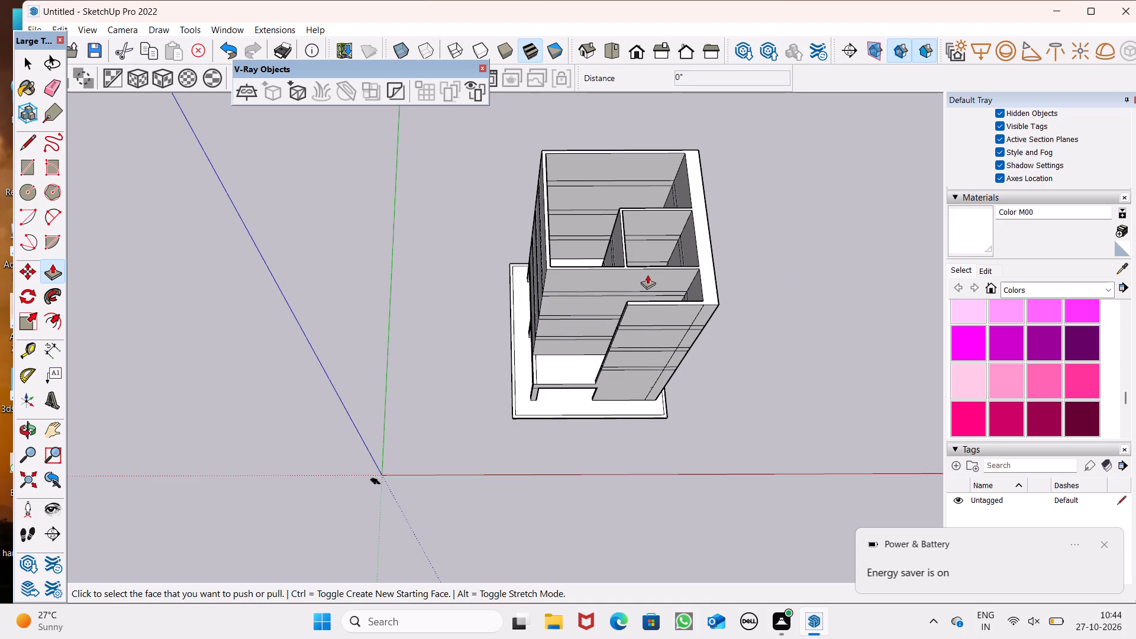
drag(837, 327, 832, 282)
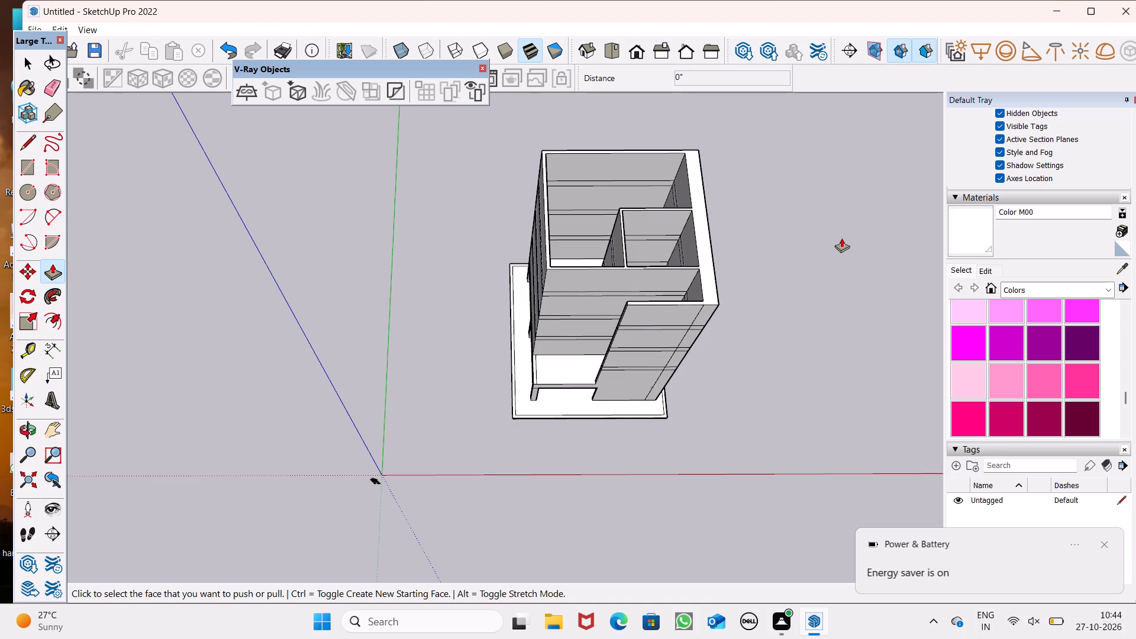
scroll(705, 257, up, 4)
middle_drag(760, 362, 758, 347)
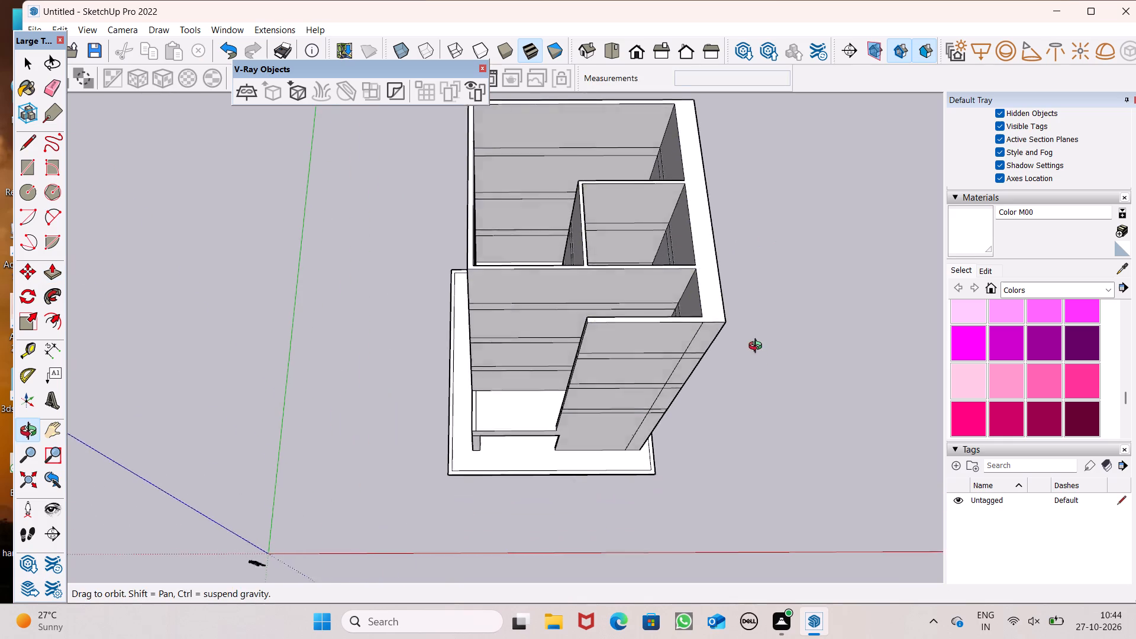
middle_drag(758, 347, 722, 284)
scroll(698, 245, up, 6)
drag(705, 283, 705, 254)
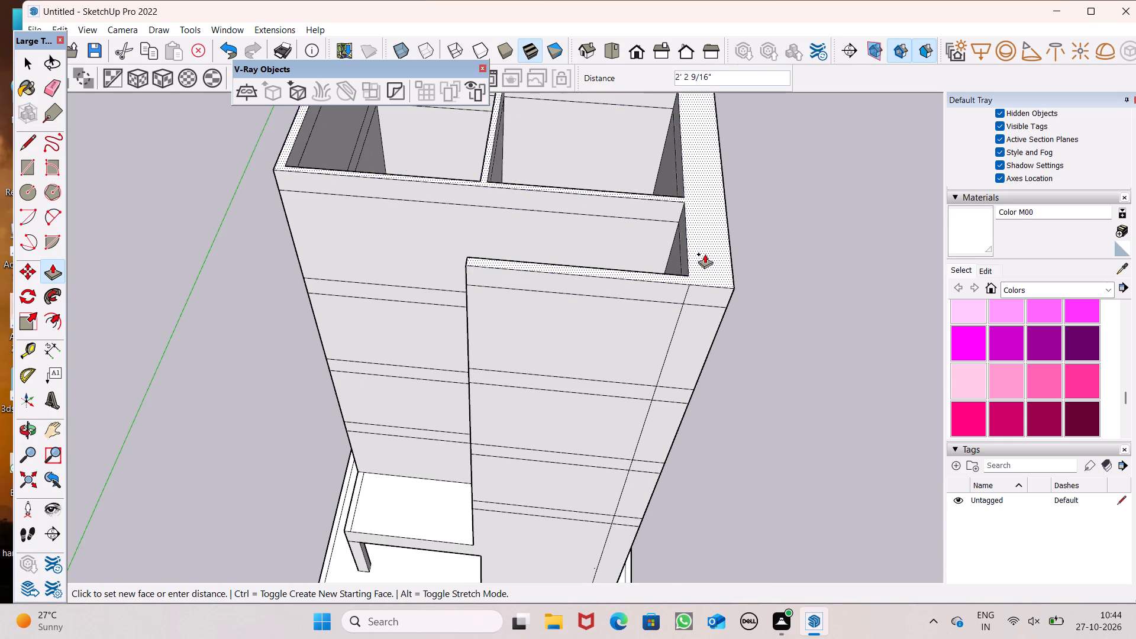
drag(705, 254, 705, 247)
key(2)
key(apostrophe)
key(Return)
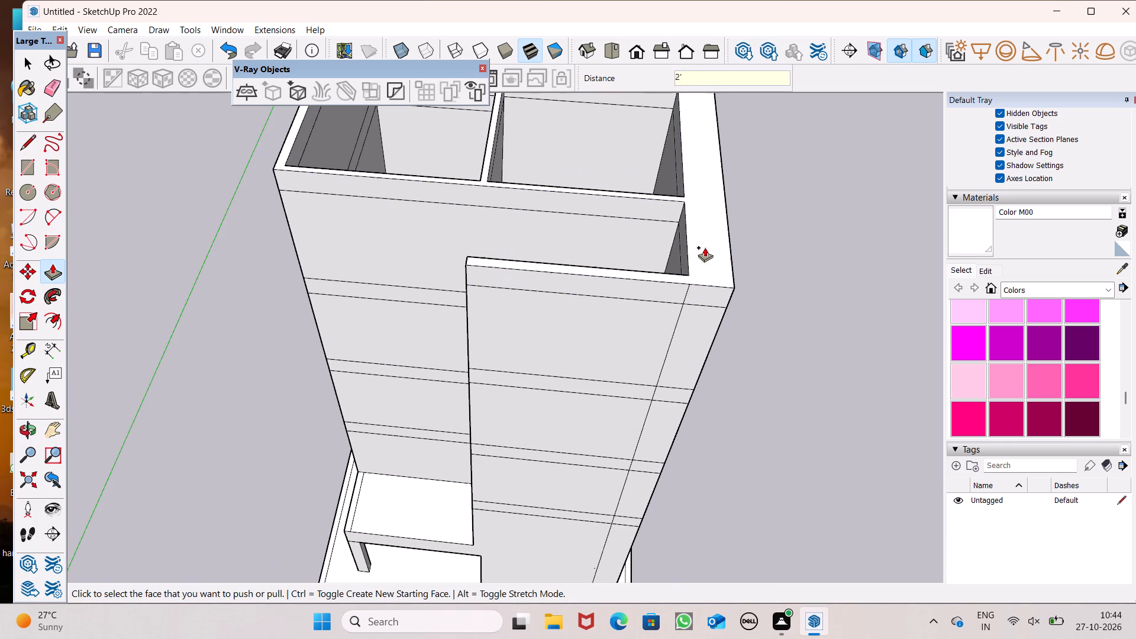
Undo all the 2' slab bands and the walls stacked on them, back to the open first-floor walls.
scroll(782, 279, down, 1)
scroll(757, 364, down, 1)
middle_drag(756, 364, 784, 290)
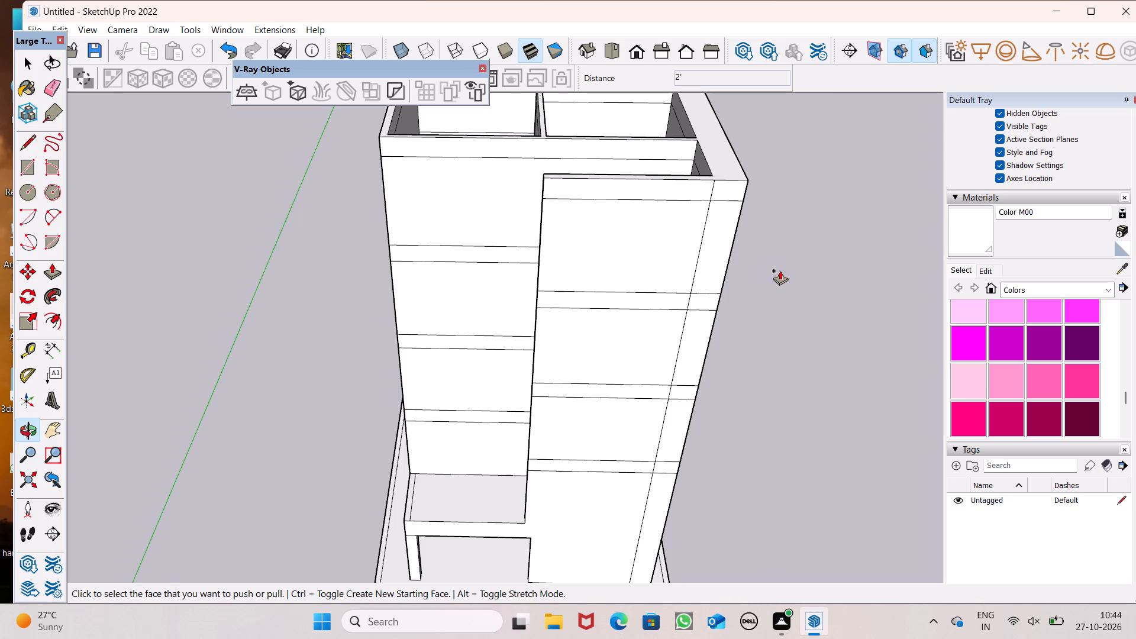
scroll(770, 341, down, 2)
scroll(775, 291, down, 5)
middle_drag(769, 428, 785, 218)
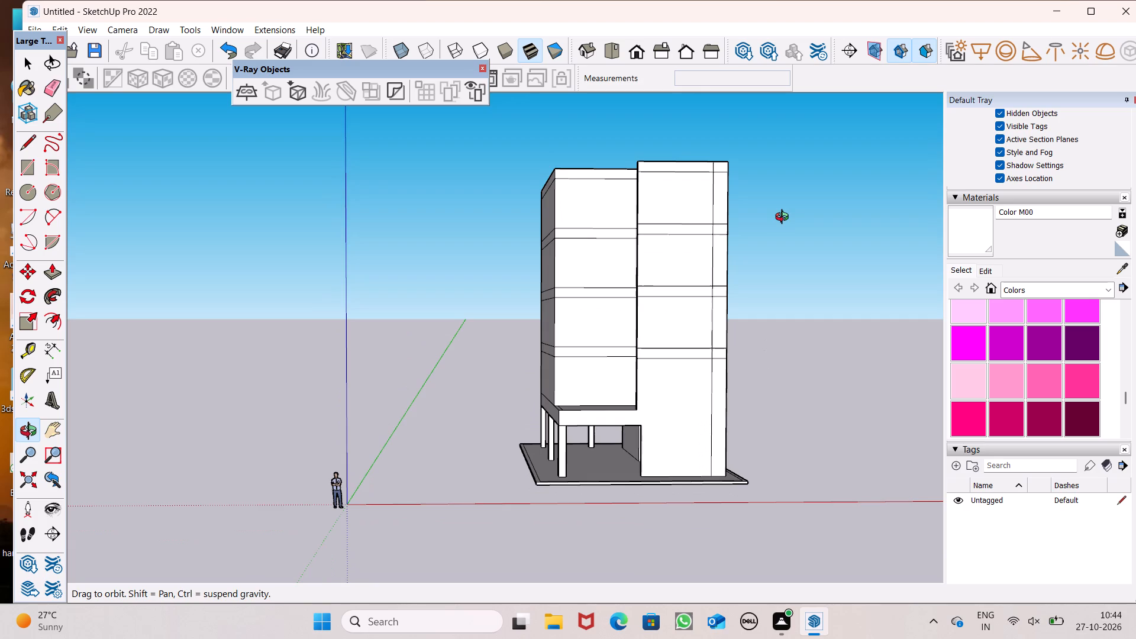
middle_drag(785, 218, 785, 245)
scroll(785, 245, up, 1)
key(ctrl+z)
key(ctrl+z)
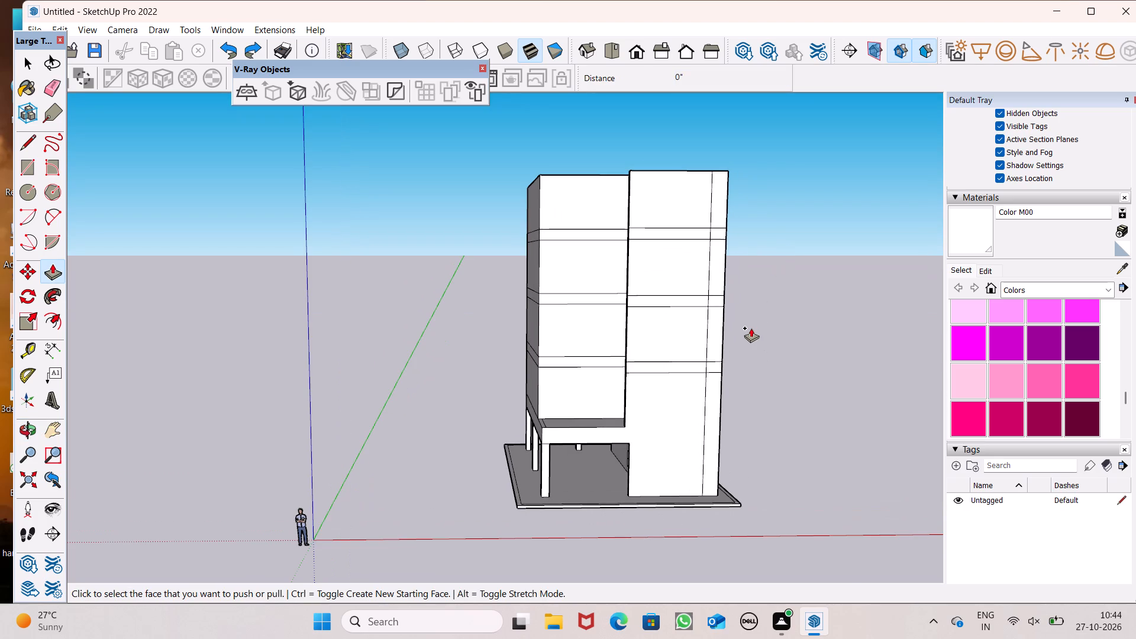
key(ctrl+z)
key(ctrl+z)
key(ctrl+z)
key(ctrl+z)
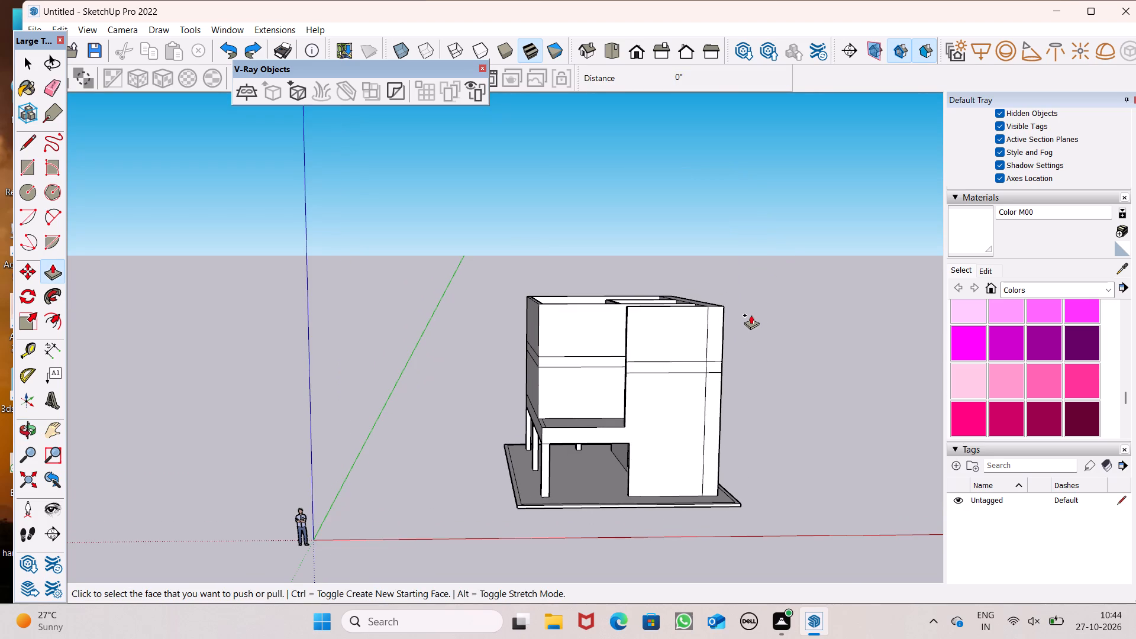
key(ctrl+z)
Push/Pull the first-floor wall tops up 3' for a slab band and a further 10' for the second-floor walls.
middle_drag(741, 407, 726, 503)
scroll(684, 378, up, 6)
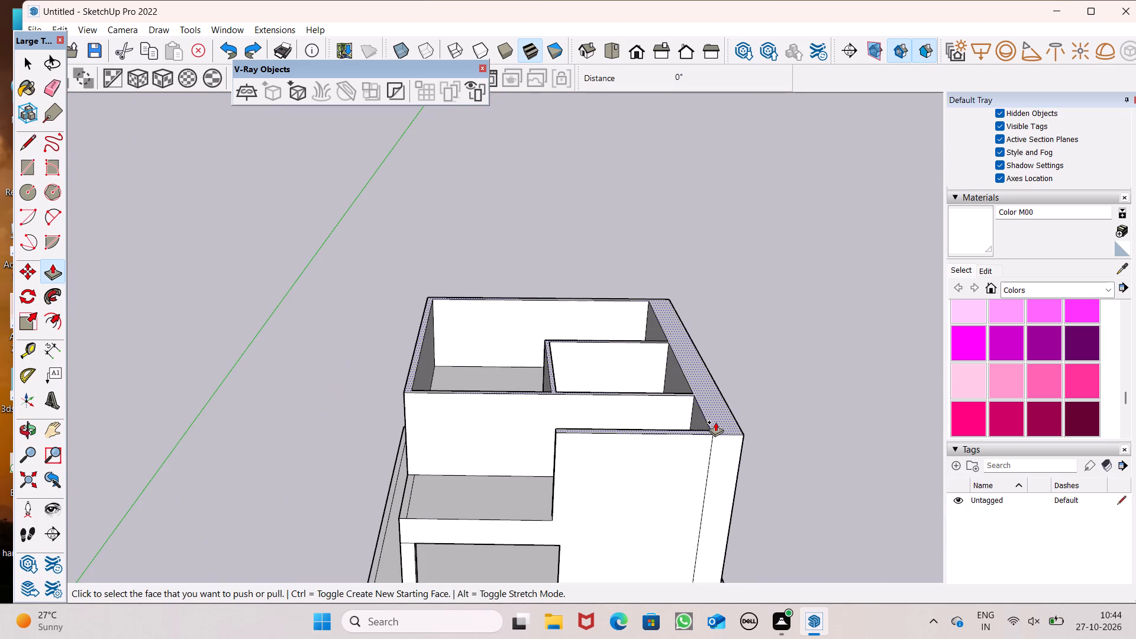
ctrl+drag(718, 422, 714, 396)
text(3')
ctrl+drag(714, 396, 714, 392)
key(Return)
drag(727, 392, 725, 329)
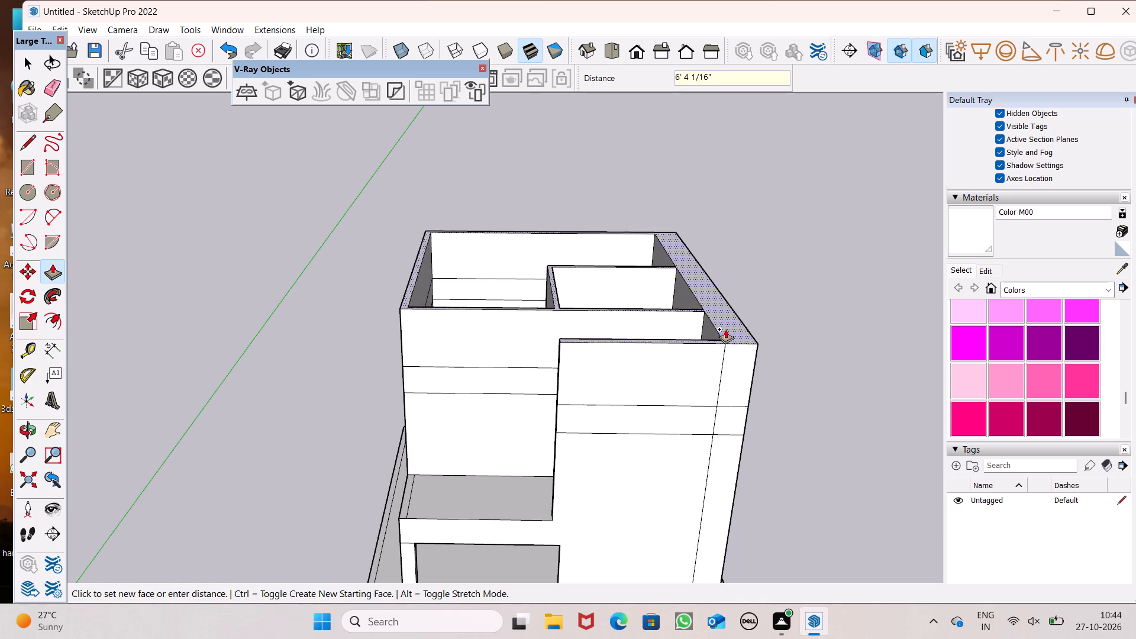
drag(725, 329, 725, 321)
text(10')
key(Return)
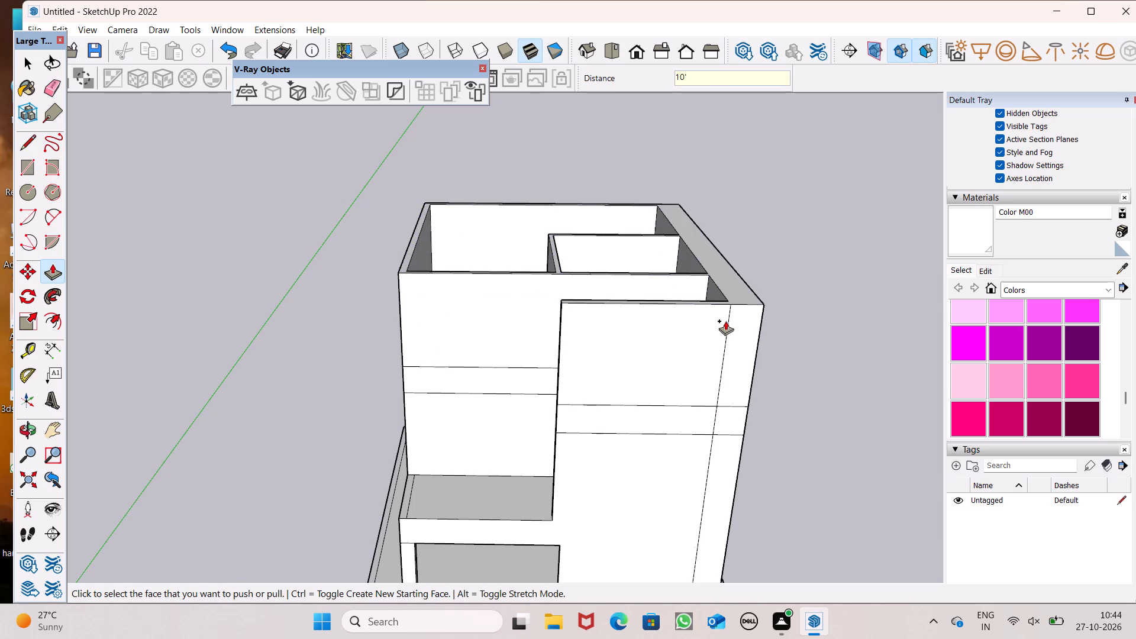
Push/Pull the second-floor wall tops up 3' for a slab band and a further 10' for the third-floor walls.
drag(738, 293, 738, 246)
text(3')
key(Return)
middle_drag(757, 303, 747, 418)
drag(742, 375, 746, 285)
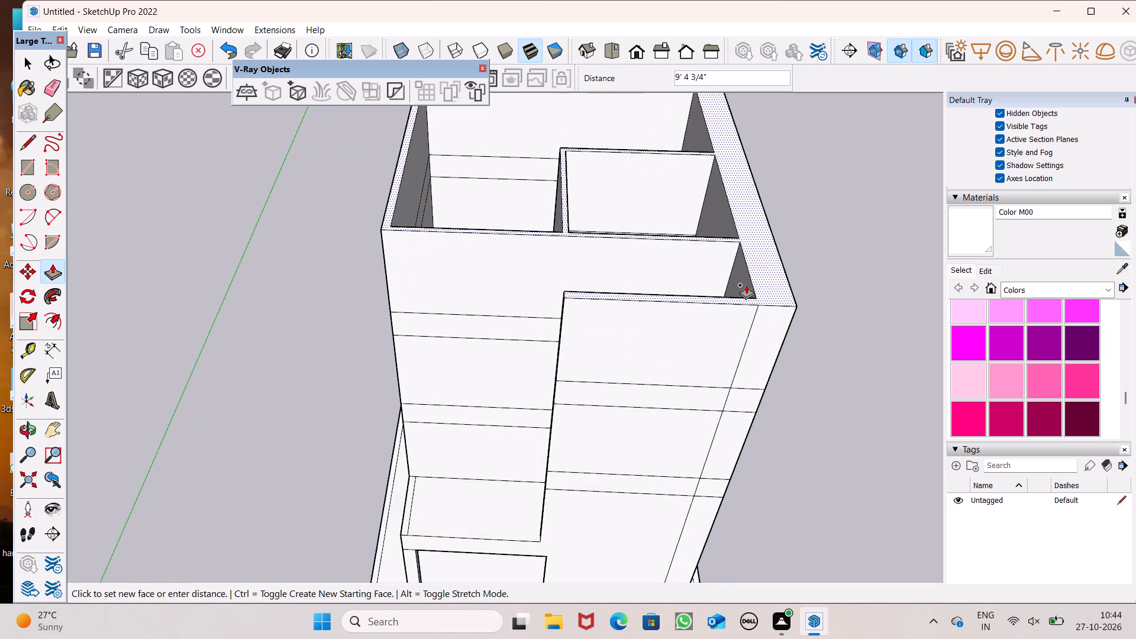
drag(746, 285, 746, 282)
text(10')
key(Return)
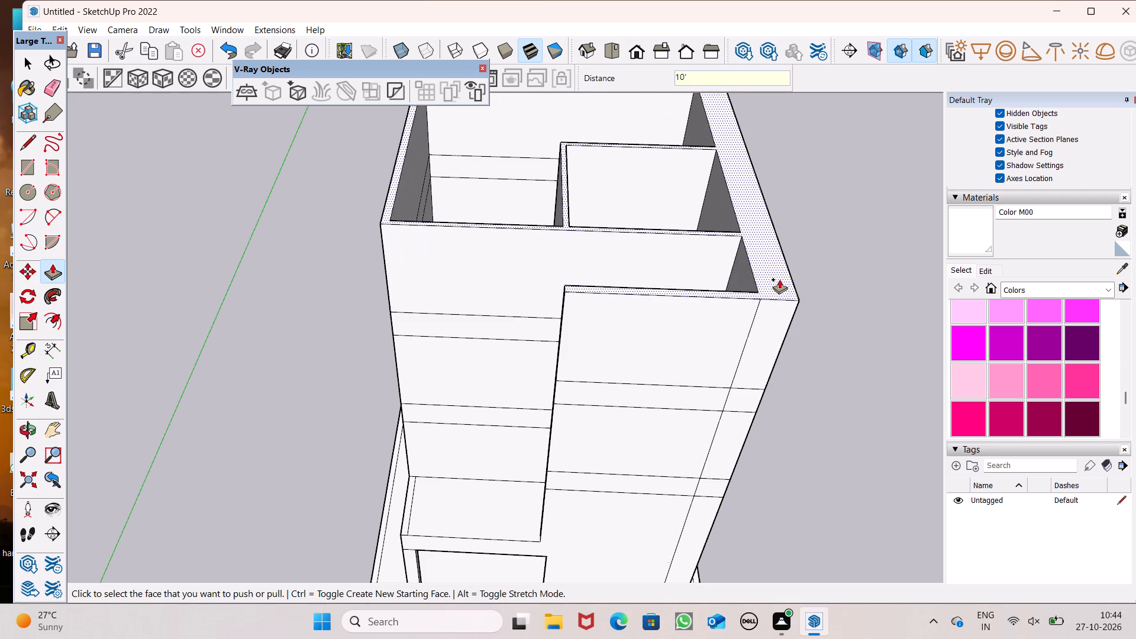
Push/Pull the third-floor wall tops up 3' for a slab band and a further 10' for the fourth-floor walls.
drag(781, 279, 783, 214)
text(3')
key(Return)
drag(781, 253, 781, 202)
text(10')
key(Return)
Examine the proportions of the restacked floors and slab bands from the front.
scroll(776, 325, down, 7)
middle_drag(786, 344, 799, 182)
scroll(799, 186, up, 1)
middle_drag(799, 182, 799, 183)
scroll(788, 254, down, 2)
middle_drag(820, 372, 821, 346)
scroll(819, 353, up, 2)
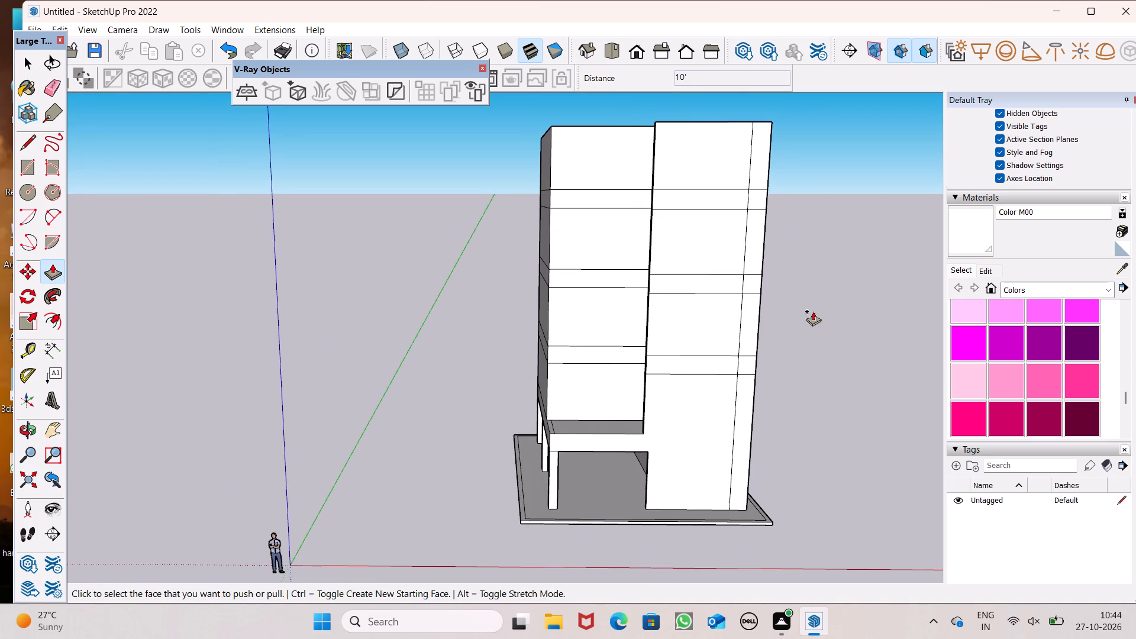
Check the heights below the lowest full slab band and of the second-floor wall with the Dimension tool along the outer front corner.
click(53, 346)
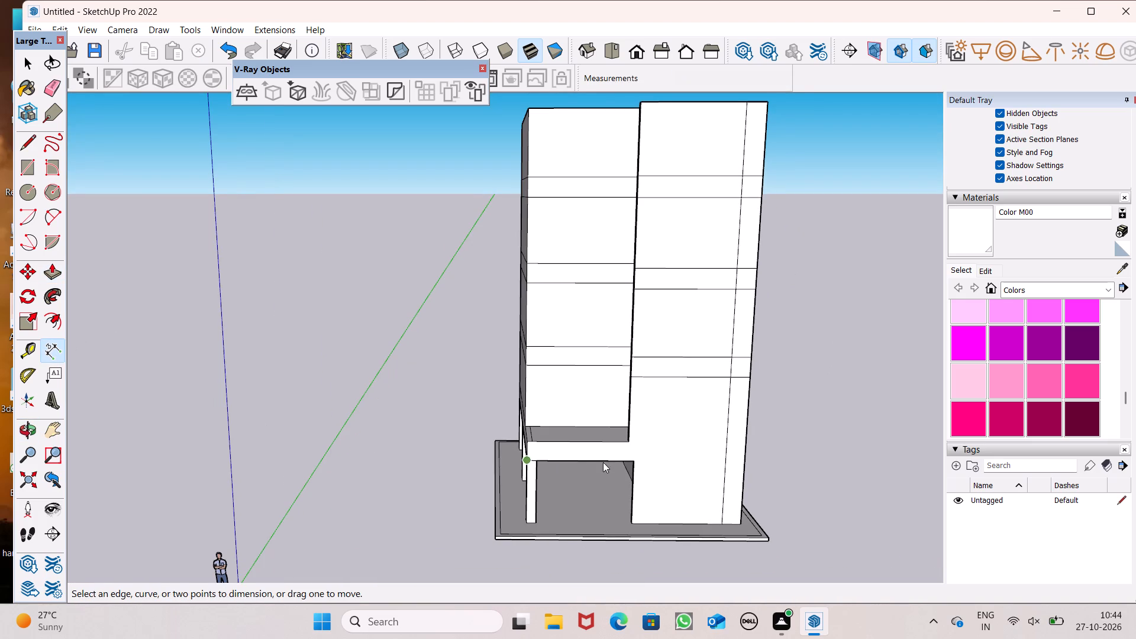
scroll(653, 421, up, 3)
click(787, 369)
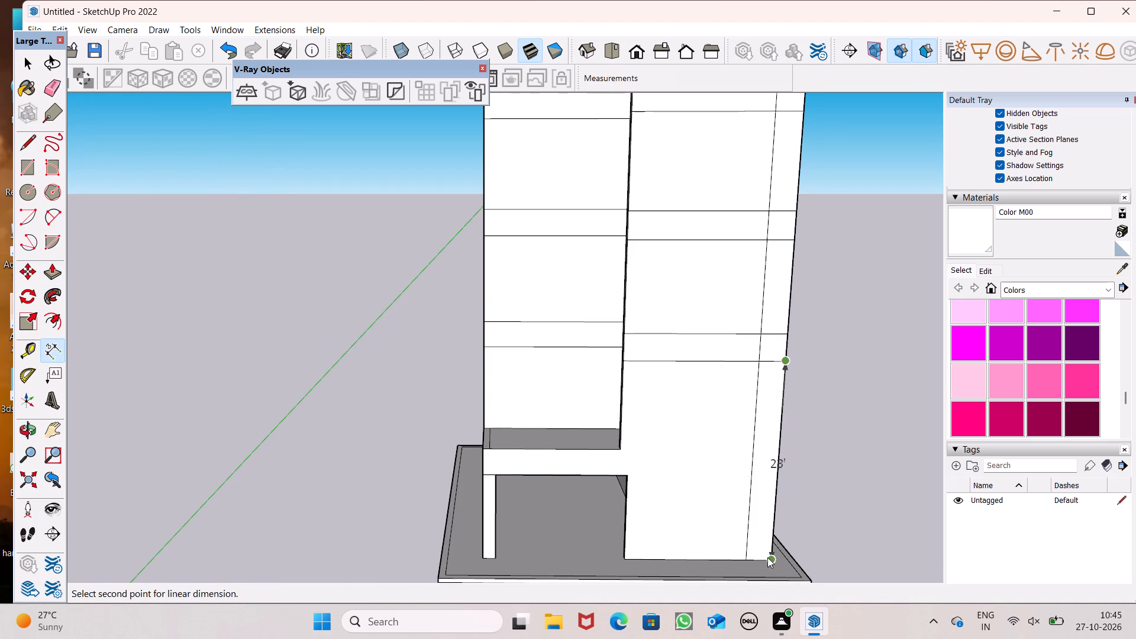
scroll(767, 557, up, 1)
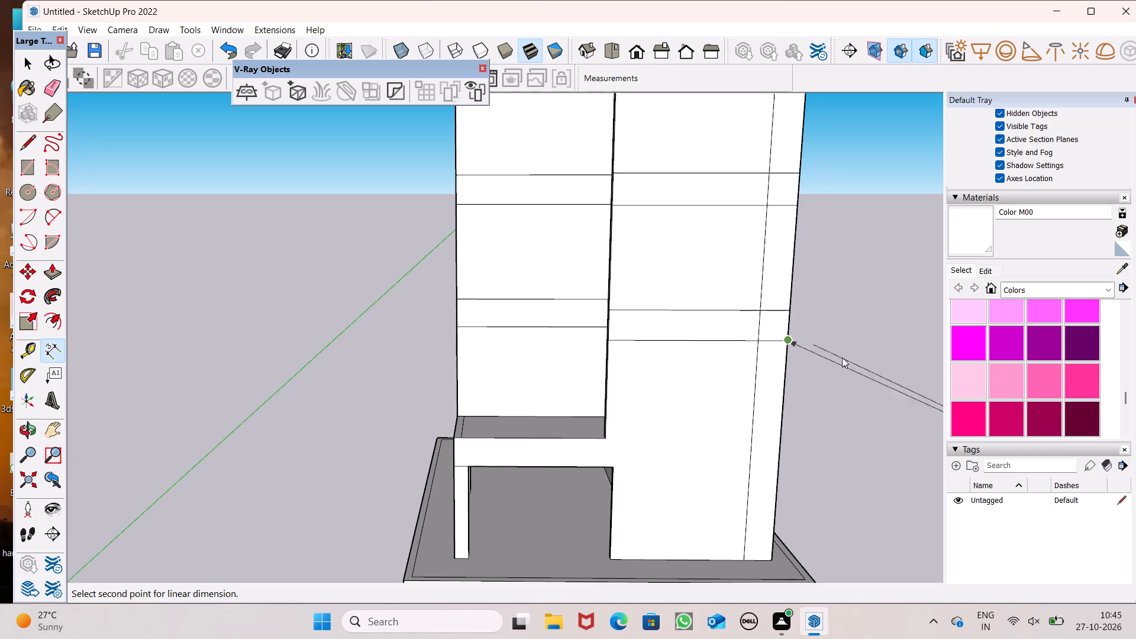
key(space)
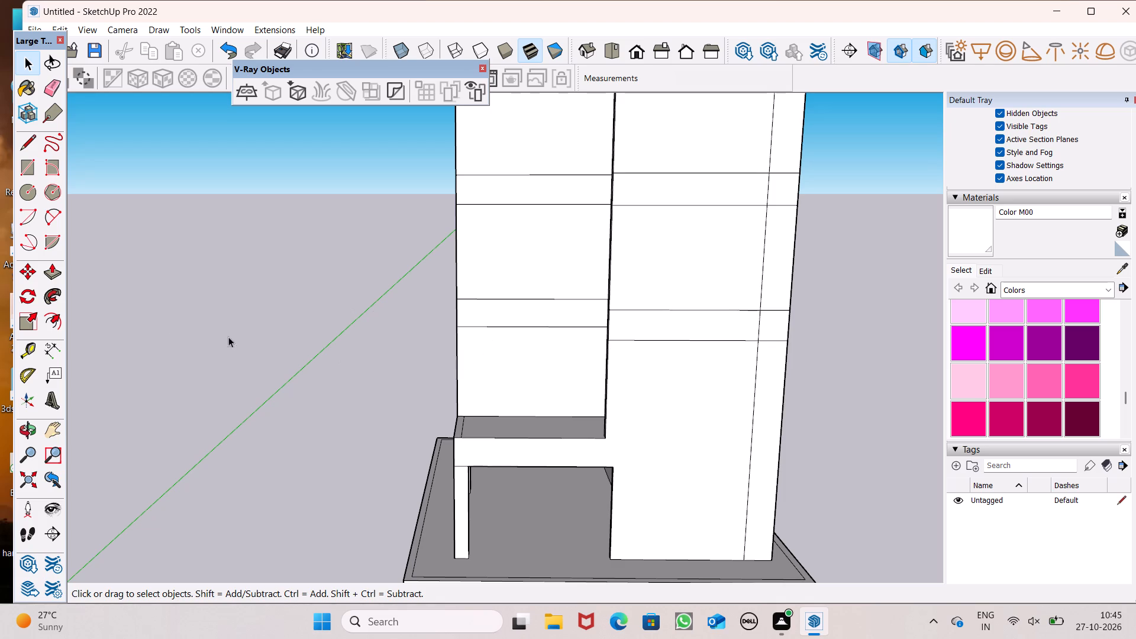
click(44, 351)
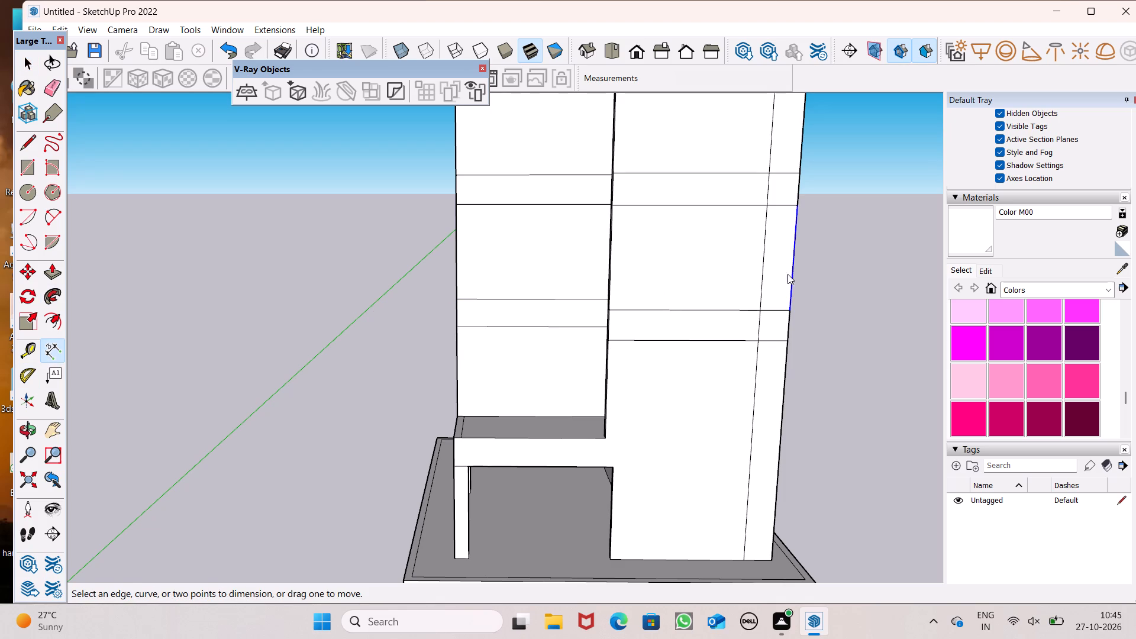
click(801, 208)
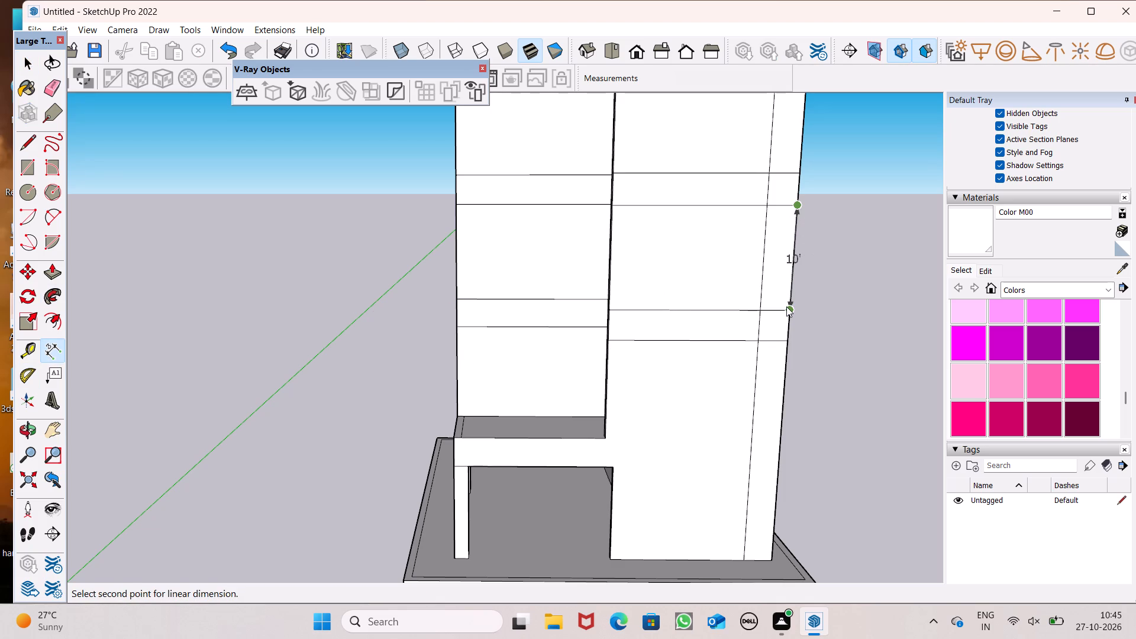
key(space)
Examine the front, side and rear faces of the building and its column-supported ground floor.
scroll(754, 282, down, 6)
middle_drag(504, 383, 581, 448)
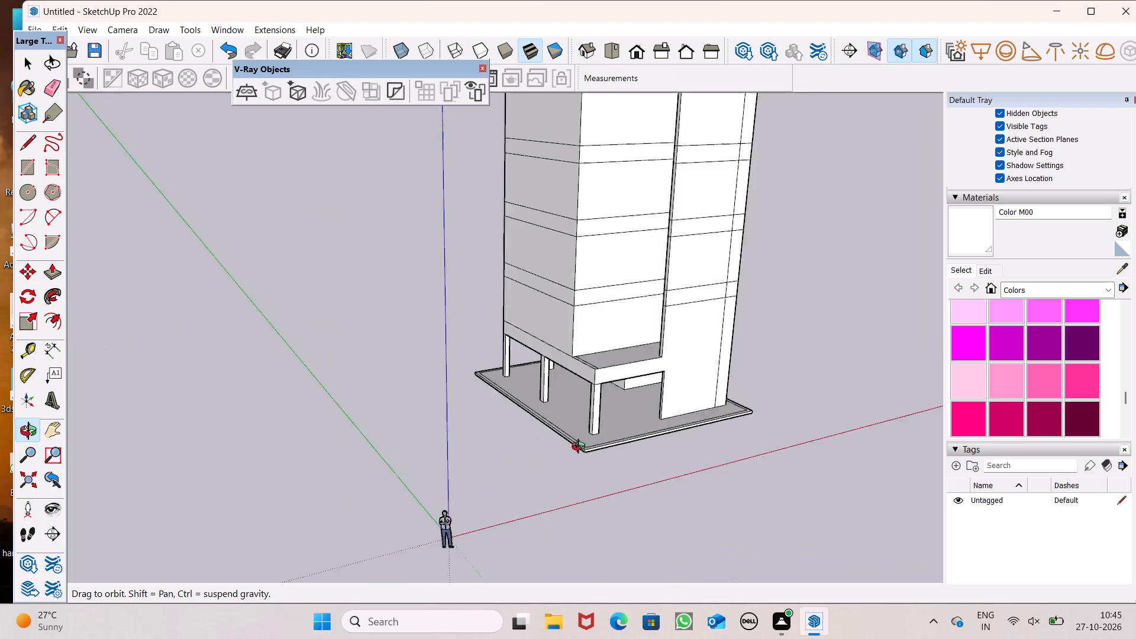
middle_drag(581, 448, 528, 408)
scroll(426, 376, down, 4)
scroll(676, 276, up, 1)
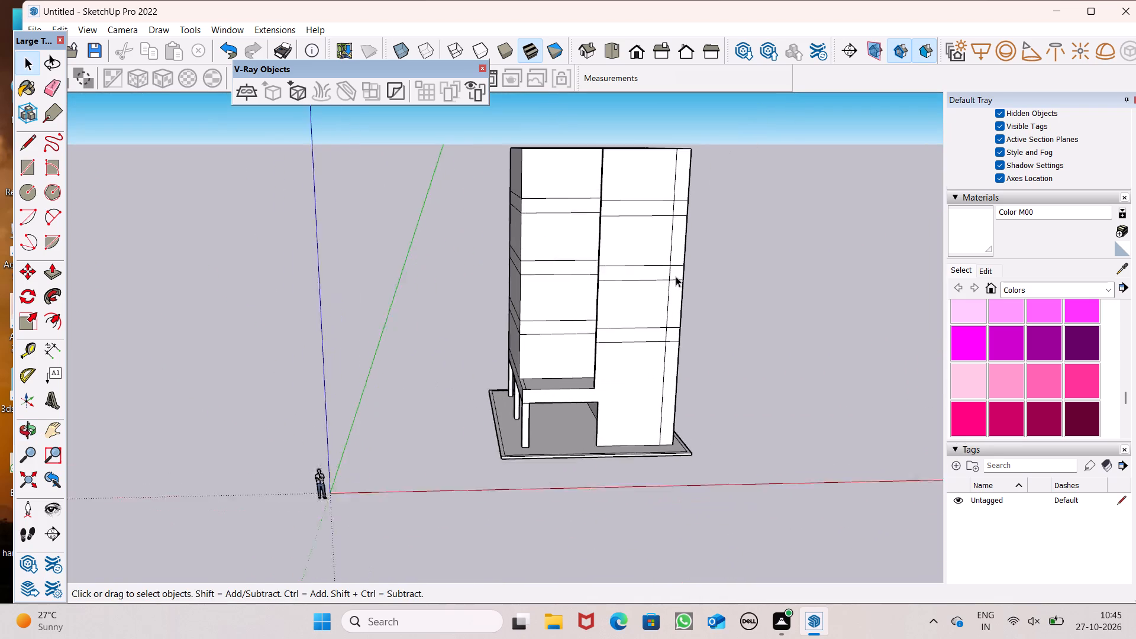
scroll(676, 276, up, 2)
middle_drag(743, 331, 603, 327)
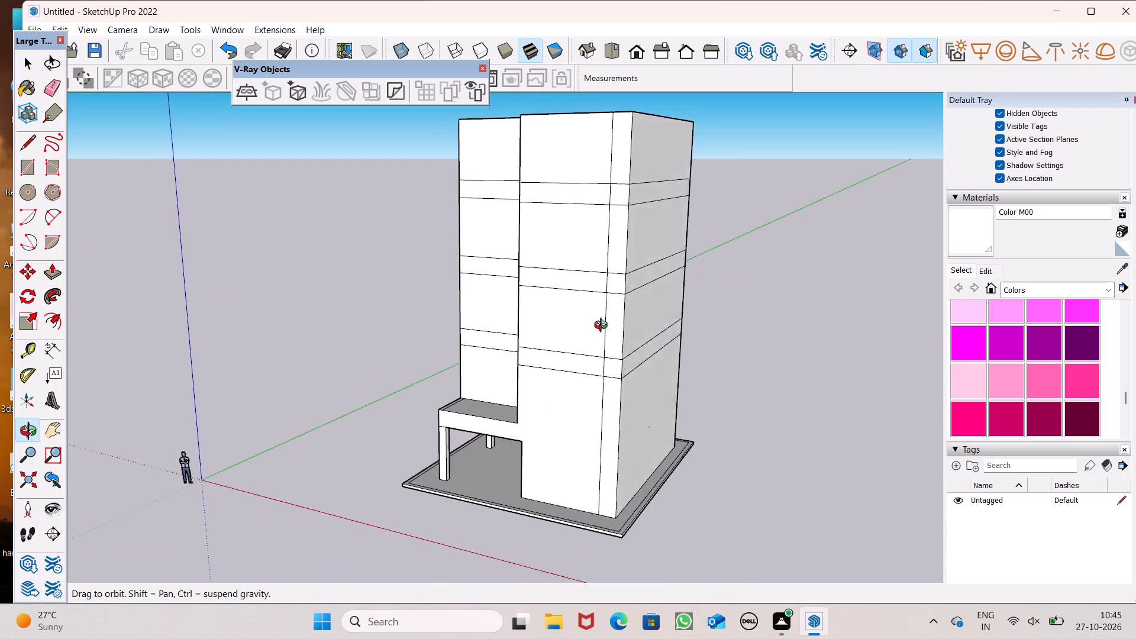
middle_drag(603, 327, 851, 322)
scroll(648, 376, up, 1)
middle_drag(648, 377, 677, 397)
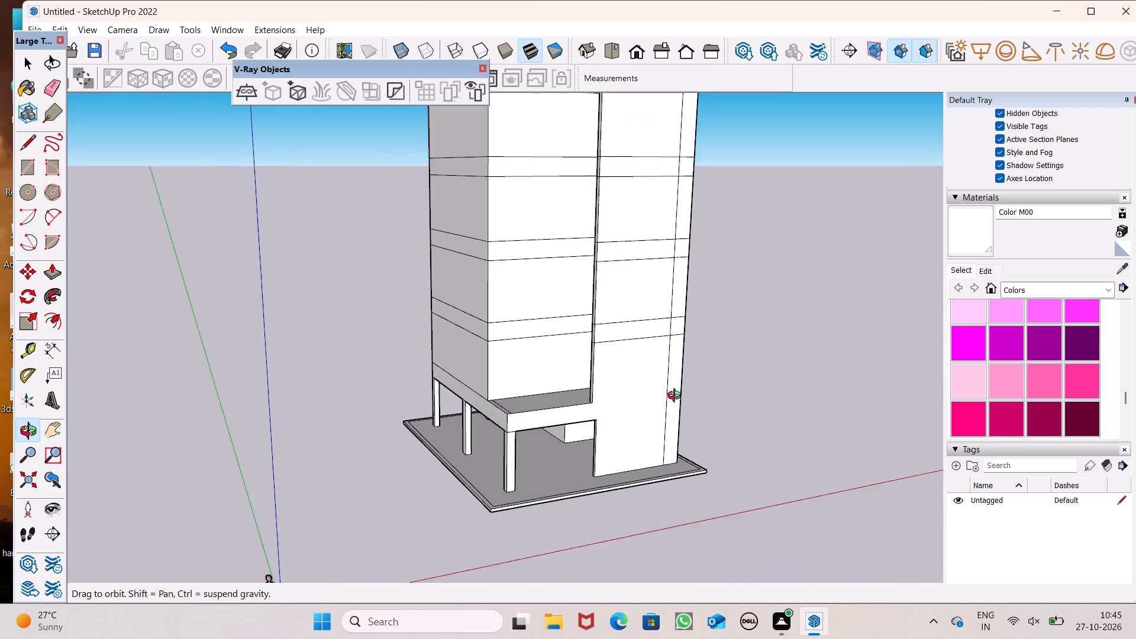
middle_drag(677, 397, 755, 407)
scroll(539, 466, up, 2)
middle_drag(534, 466, 604, 481)
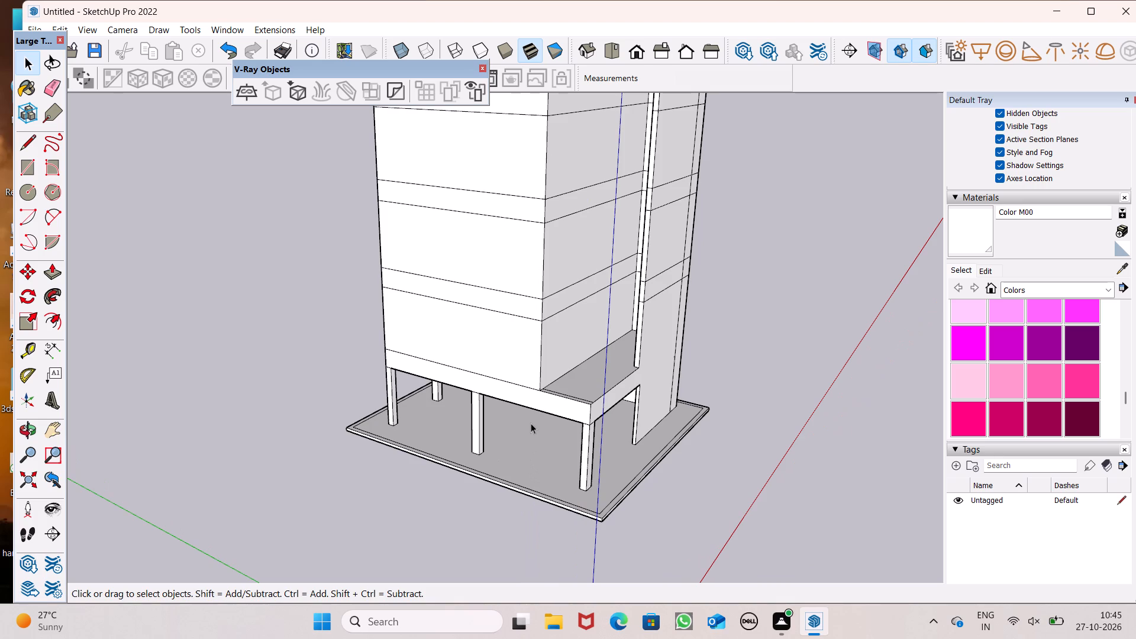
middle_drag(563, 409, 641, 413)
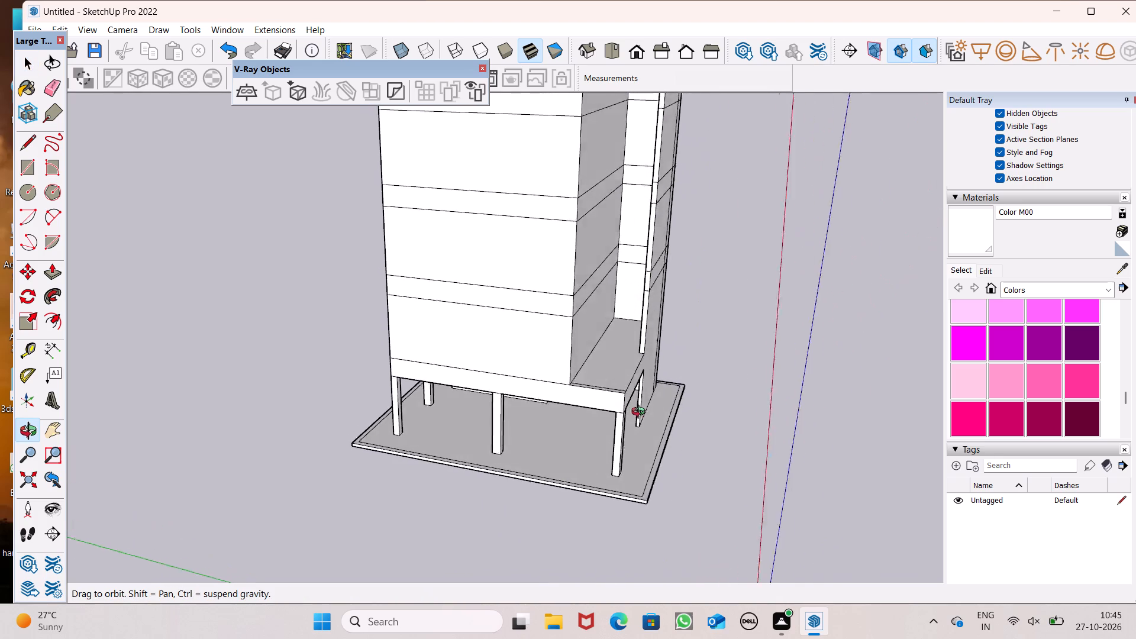
middle_drag(641, 413, 498, 389)
scroll(487, 350, up, 1)
scroll(491, 314, down, 1)
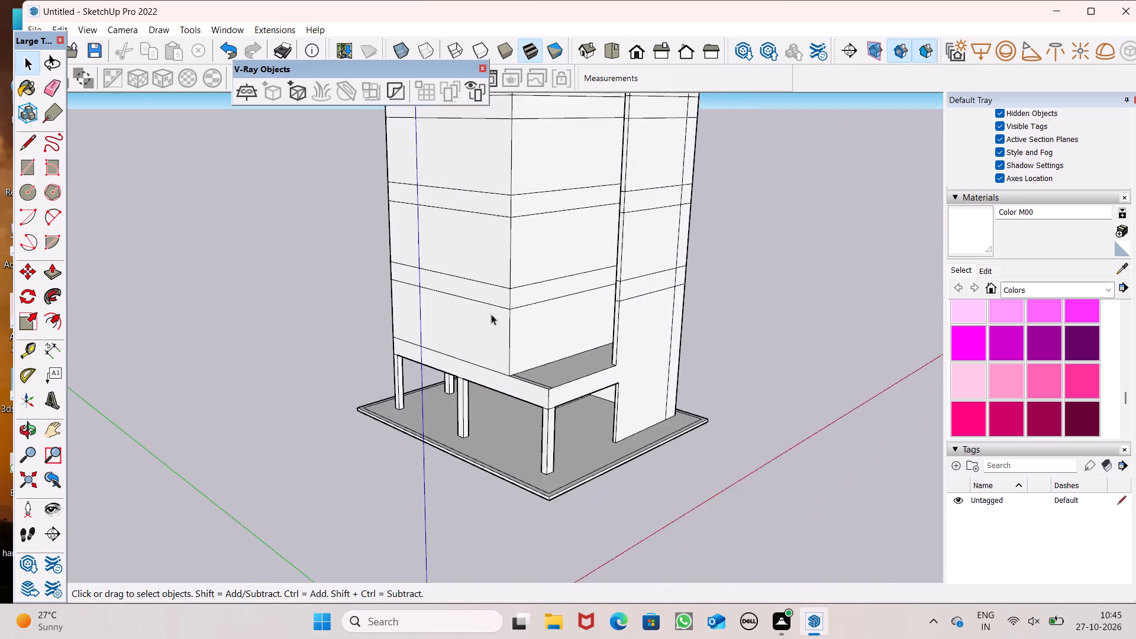
scroll(491, 314, down, 2)
middle_drag(625, 359, 376, 346)
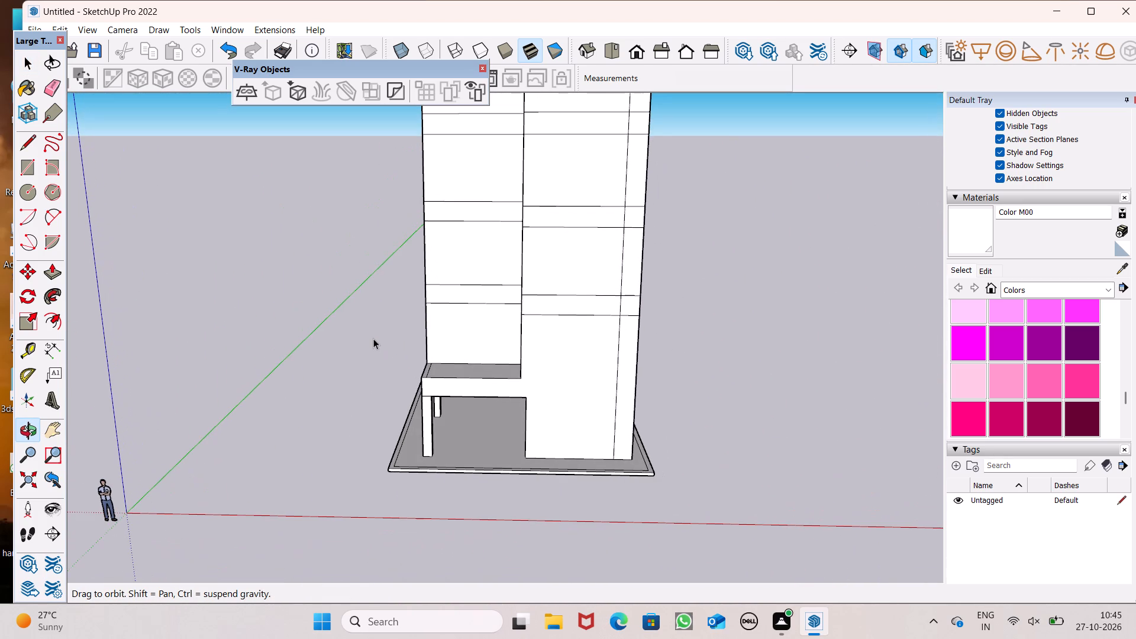
scroll(455, 410, down, 2)
middle_drag(498, 443, 508, 369)
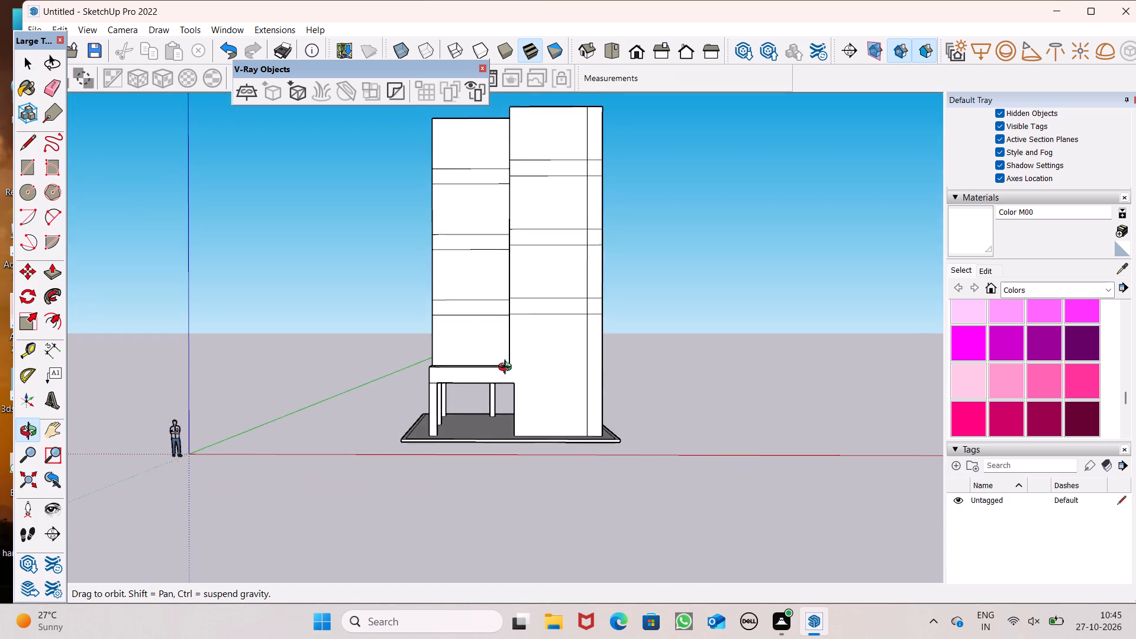
middle_drag(508, 369, 901, 466)
middle_drag(470, 427, 646, 433)
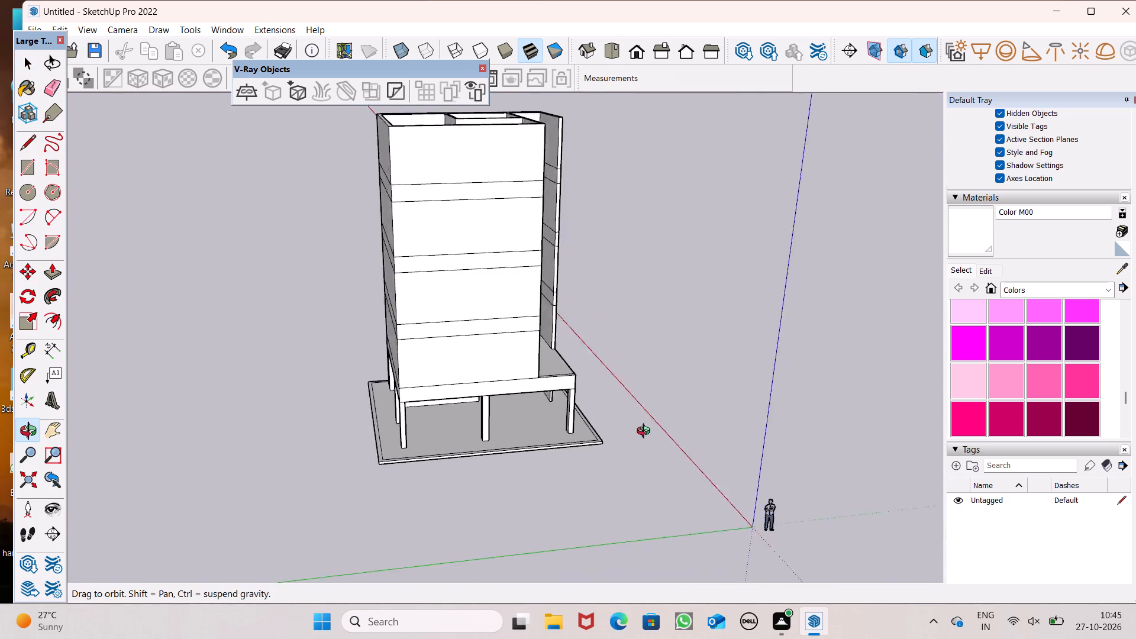
middle_drag(646, 433, 841, 406)
scroll(248, 402, up, 1)
middle_drag(248, 404, 347, 438)
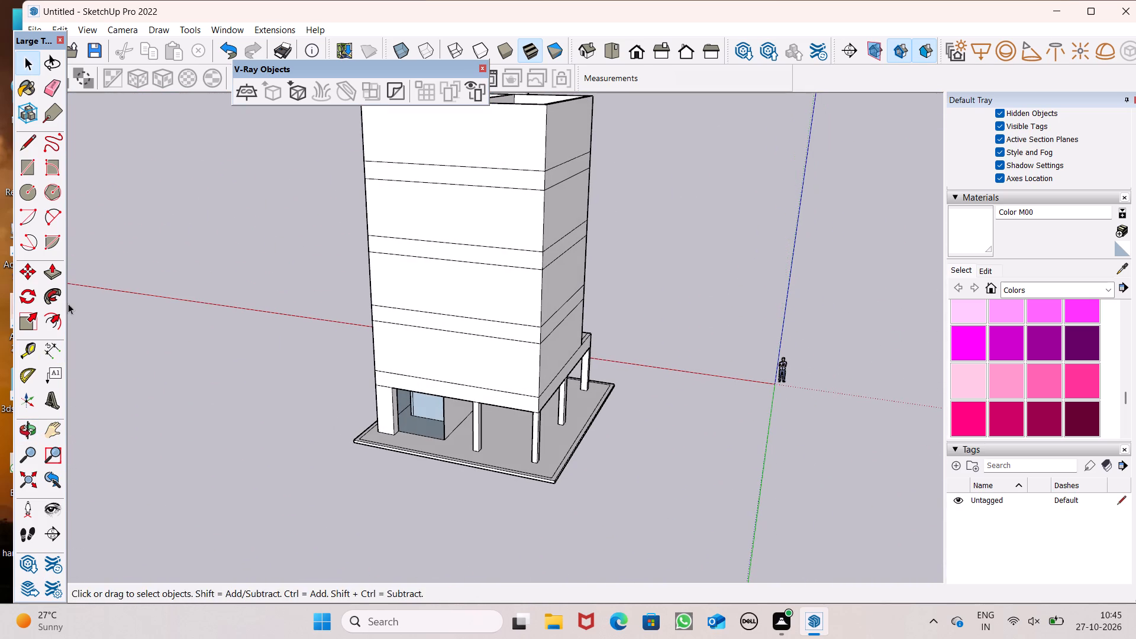
Push/Pull the edge of the first-floor slab outward past the columns along the building's long open side.
click(44, 266)
middle_drag(456, 398, 415, 360)
scroll(457, 398, up, 1)
scroll(534, 466, up, 4)
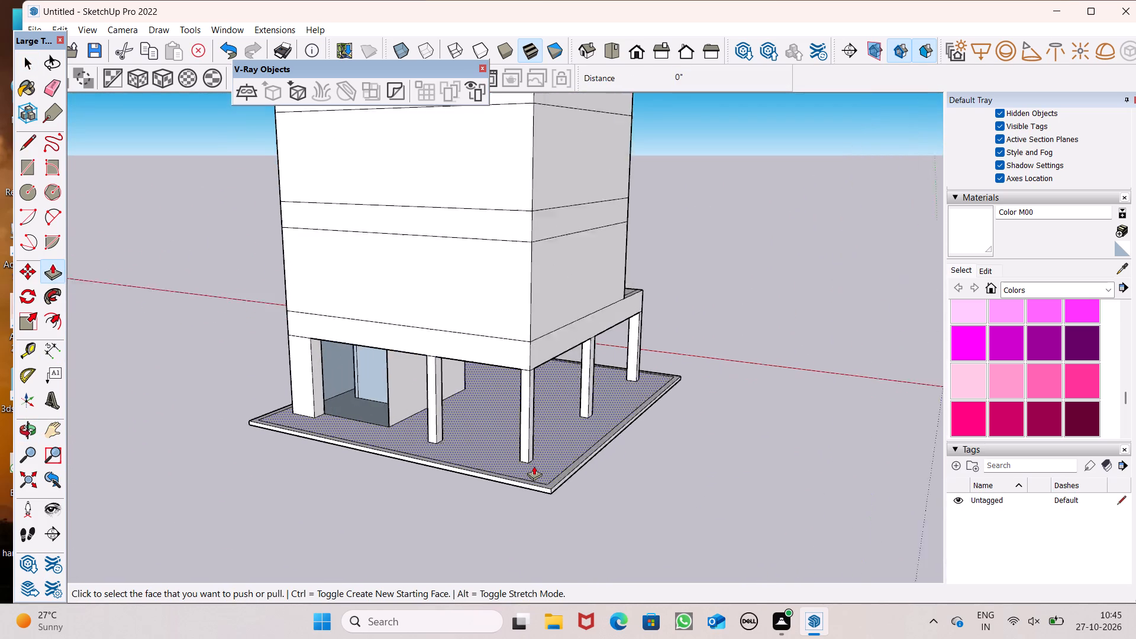
scroll(534, 466, up, 3)
drag(540, 308, 572, 319)
middle_drag(587, 389, 583, 380)
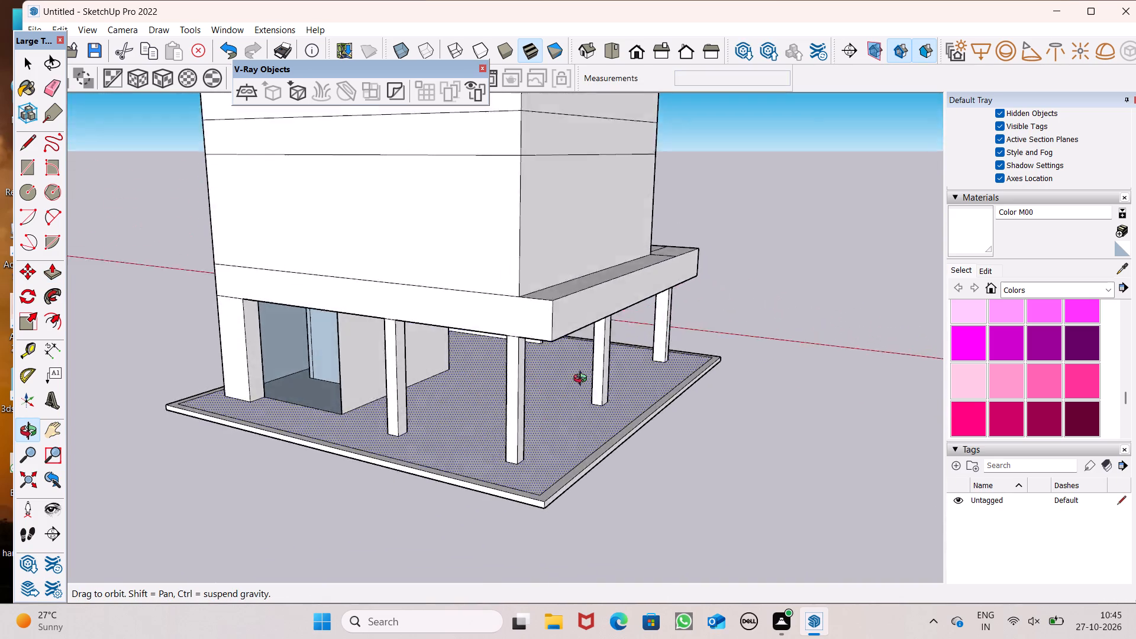
Push/Pull the first-floor wall outward 2' 8 1/2" so it is flush with the projecting slab edge.
middle_drag(583, 380, 612, 312)
middle_drag(612, 343, 606, 440)
drag(563, 294, 577, 340)
Push/Pull the outer faces of the three columns under the projecting slab outward 2' 8 1/2" to its edge.
middle_drag(616, 404, 467, 229)
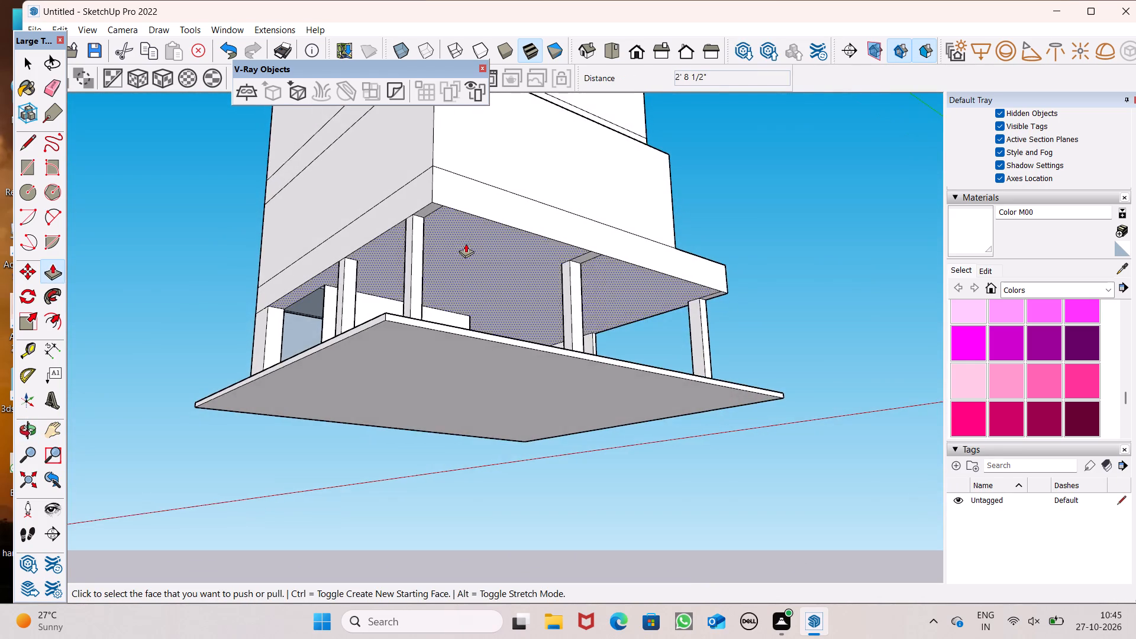
scroll(433, 244, up, 4)
drag(427, 245, 477, 183)
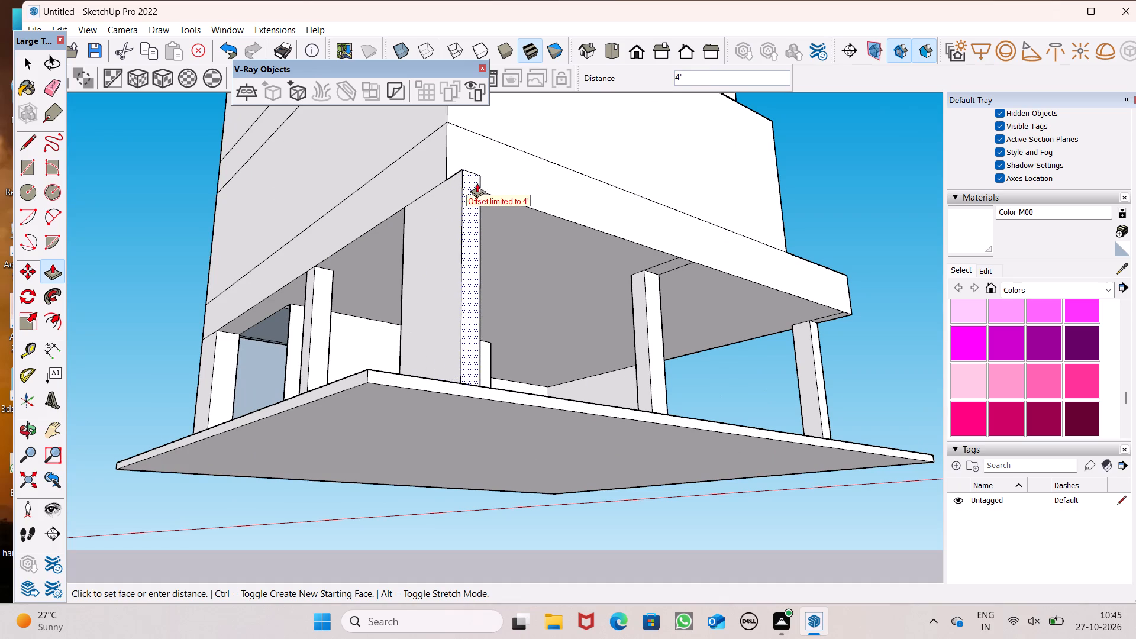
drag(477, 183, 485, 176)
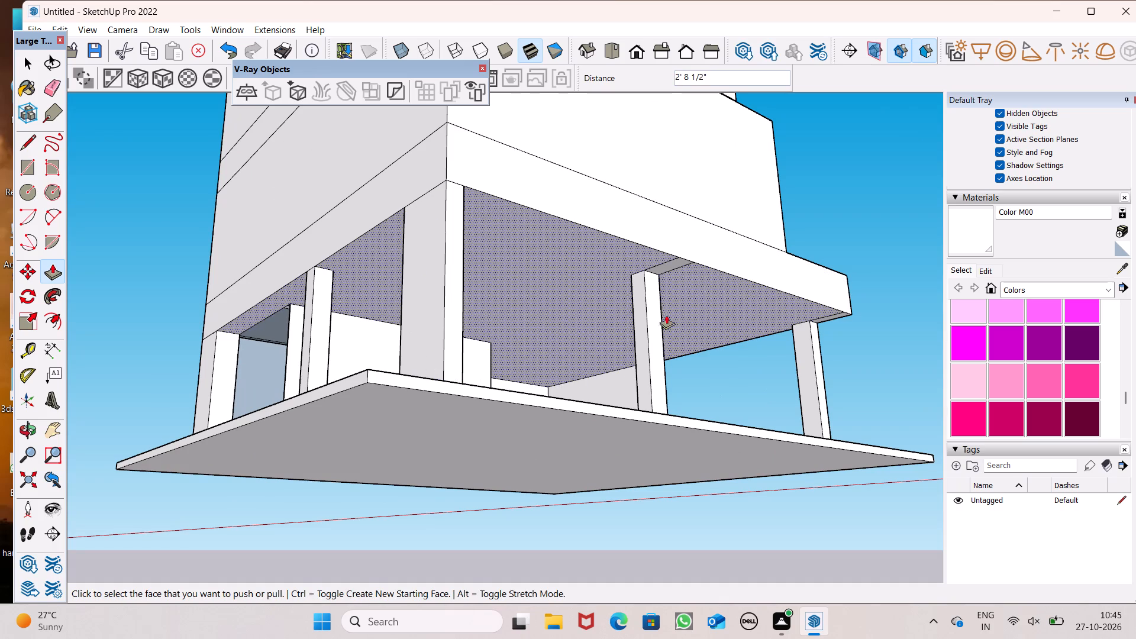
drag(653, 305, 676, 240)
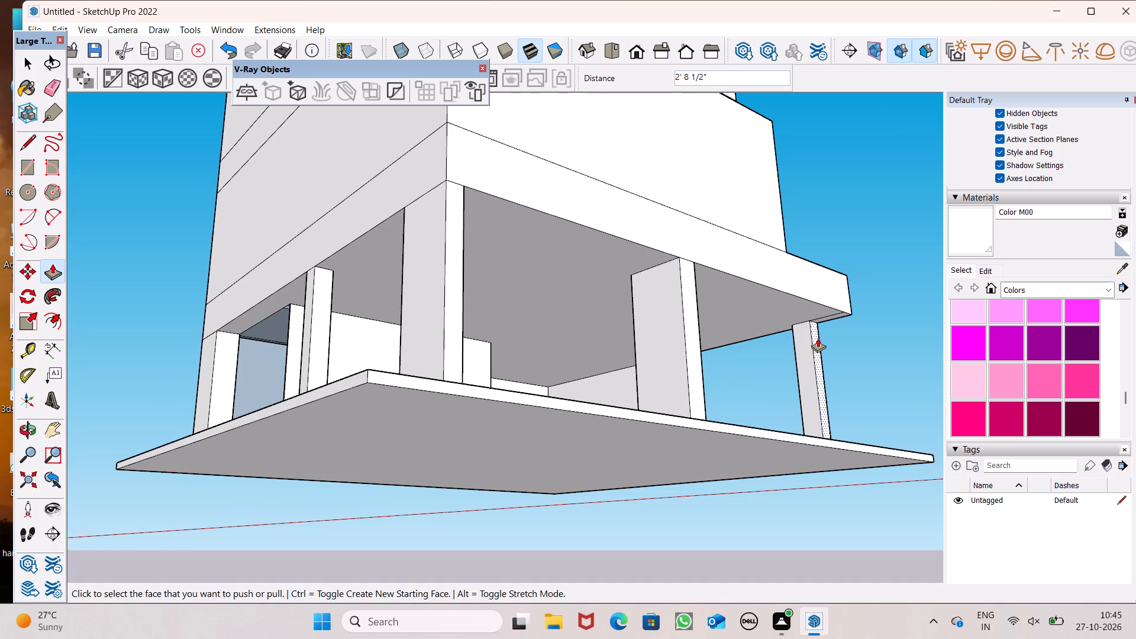
drag(814, 343, 830, 296)
Push/Pull the inner faces of the three deepened columns outward to slim them, about 2' 3" on the middle and 2' 8" on the far one.
scroll(556, 259, down, 3)
middle_drag(482, 292, 727, 431)
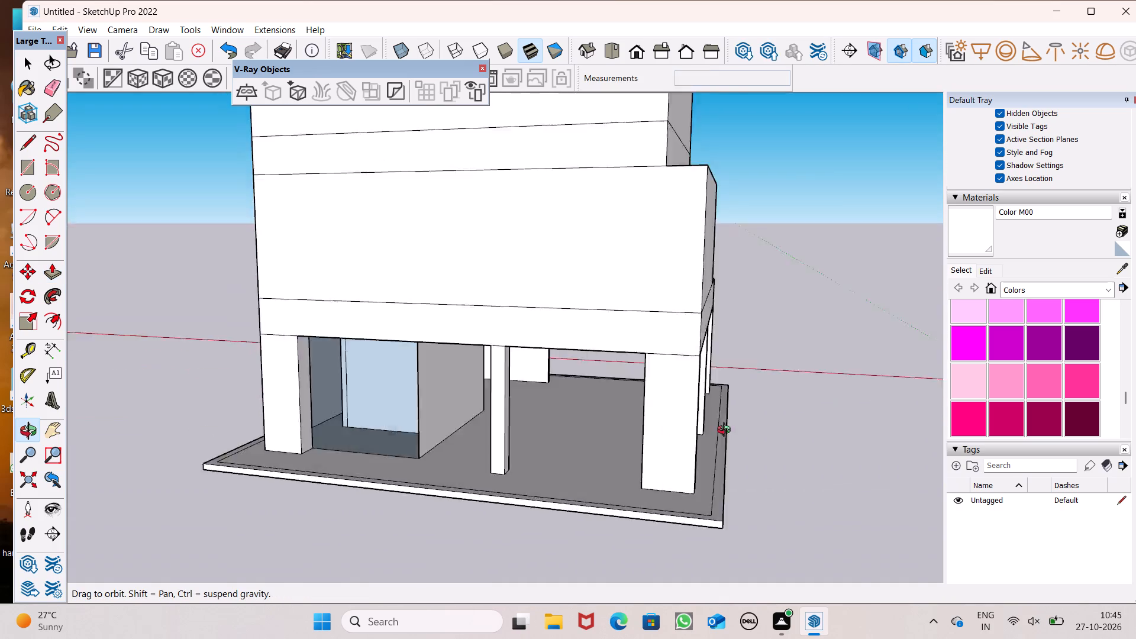
middle_drag(727, 431, 879, 430)
middle_drag(756, 398, 777, 409)
scroll(774, 390, up, 6)
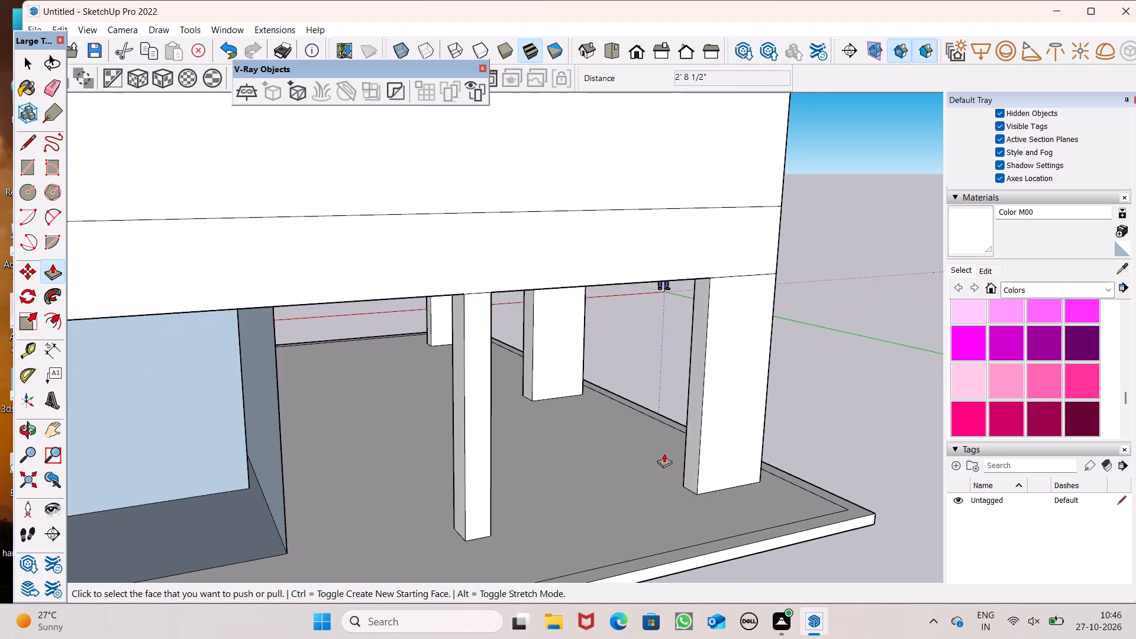
scroll(674, 457, up, 3)
drag(703, 476, 751, 454)
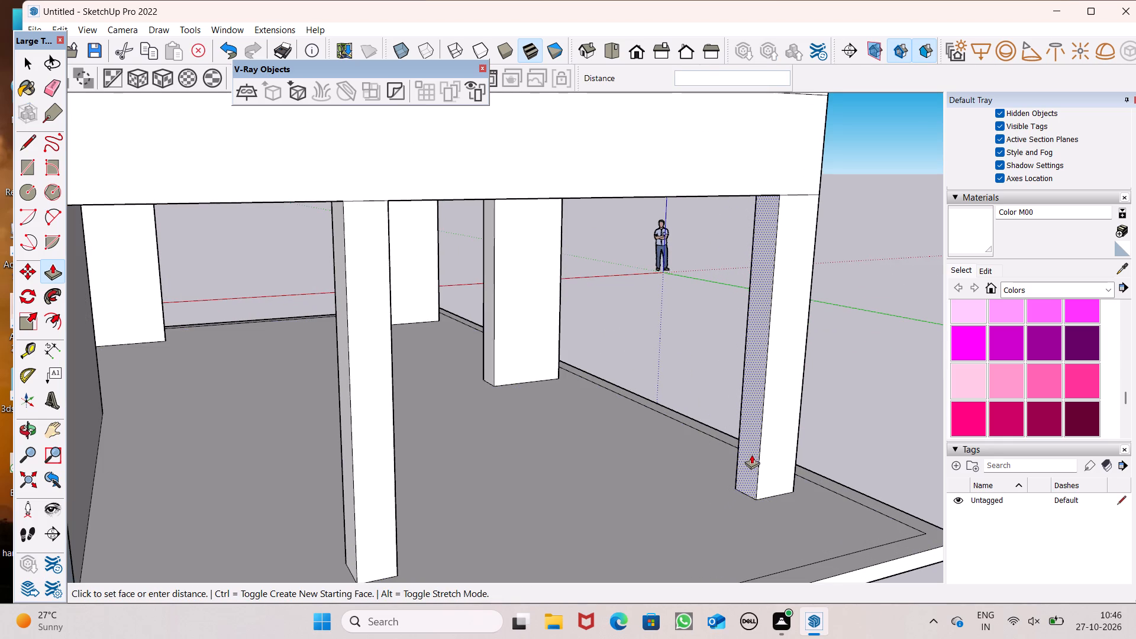
drag(751, 454, 754, 454)
drag(485, 371, 683, 480)
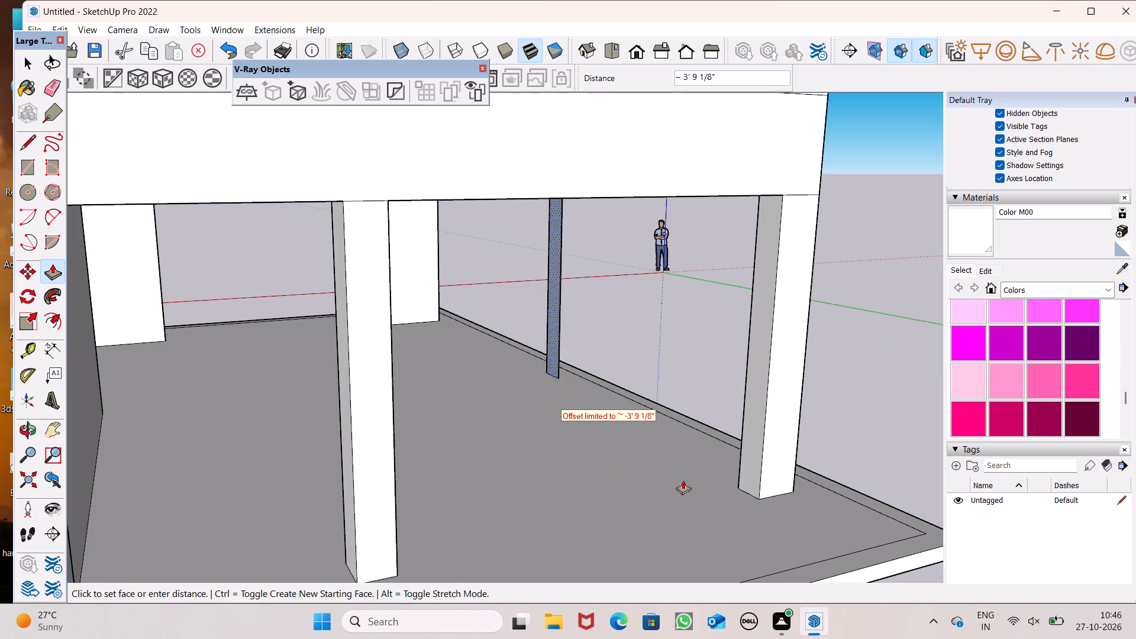
drag(683, 480, 762, 486)
scroll(531, 350, up, 1)
middle_drag(531, 350, 495, 366)
scroll(460, 338, up, 6)
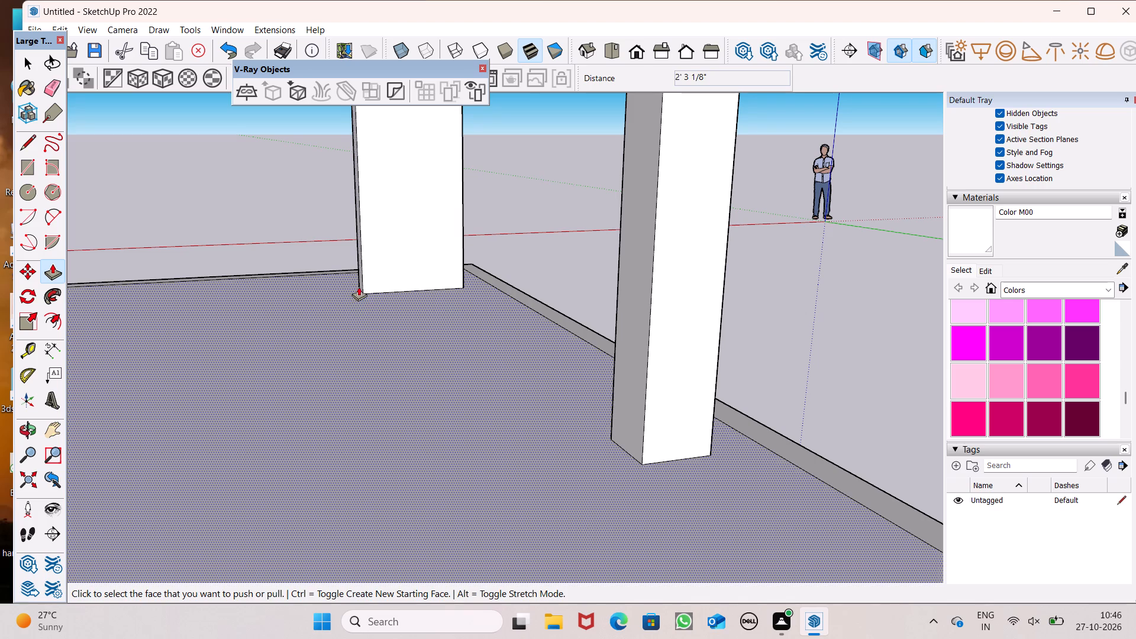
drag(360, 285, 625, 419)
Push/Pull the second-floor slab band, second-floor wall and third-floor slab band outward 2' 8 1/2" flush with the first-floor wall.
scroll(485, 375, down, 4)
middle_drag(557, 414, 350, 464)
scroll(354, 467, up, 1)
scroll(714, 407, down, 4)
middle_drag(743, 433, 621, 421)
middle_drag(612, 420, 604, 419)
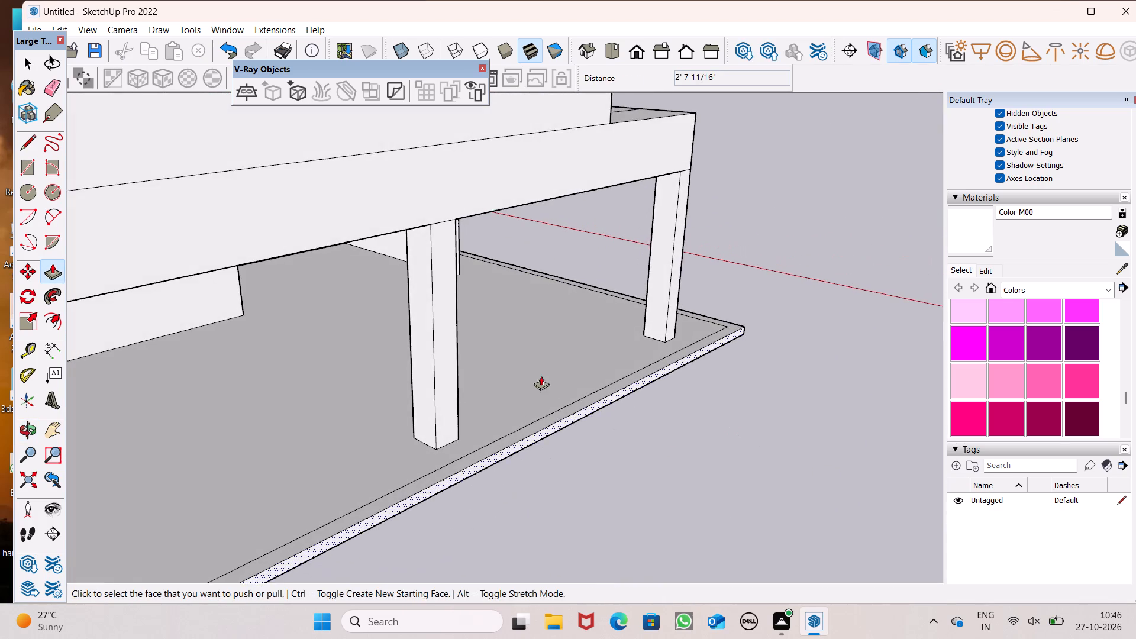
scroll(548, 309, down, 5)
middle_drag(608, 418, 497, 429)
scroll(617, 380, down, 3)
middle_drag(661, 443, 533, 473)
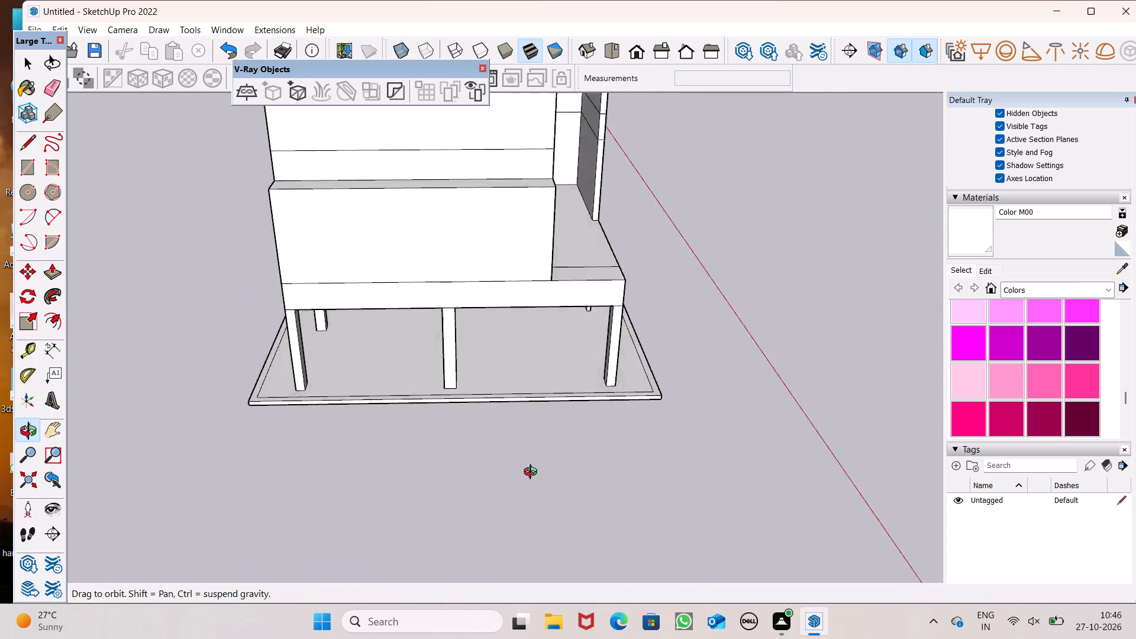
middle_drag(533, 473, 409, 505)
scroll(591, 386, down, 5)
drag(512, 272, 512, 280)
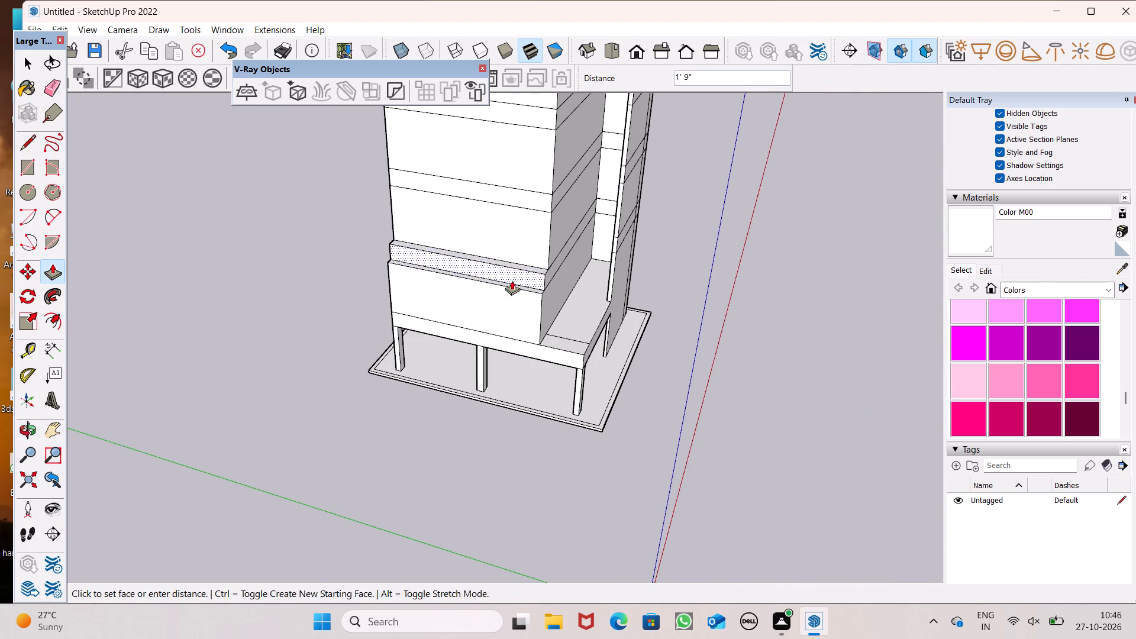
drag(512, 280, 522, 295)
drag(528, 237, 523, 276)
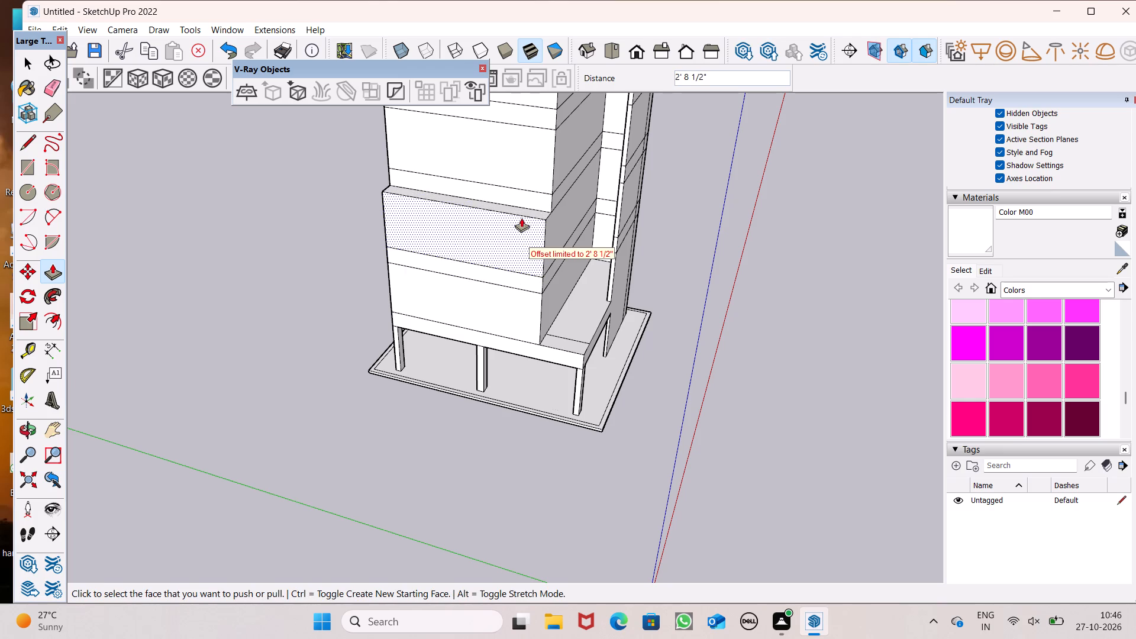
drag(519, 202, 522, 230)
Push/Pull the third-floor wall, the slab band above it and the topmost wall outward 2' 8 1/2" flush with the floors below.
drag(509, 178, 509, 204)
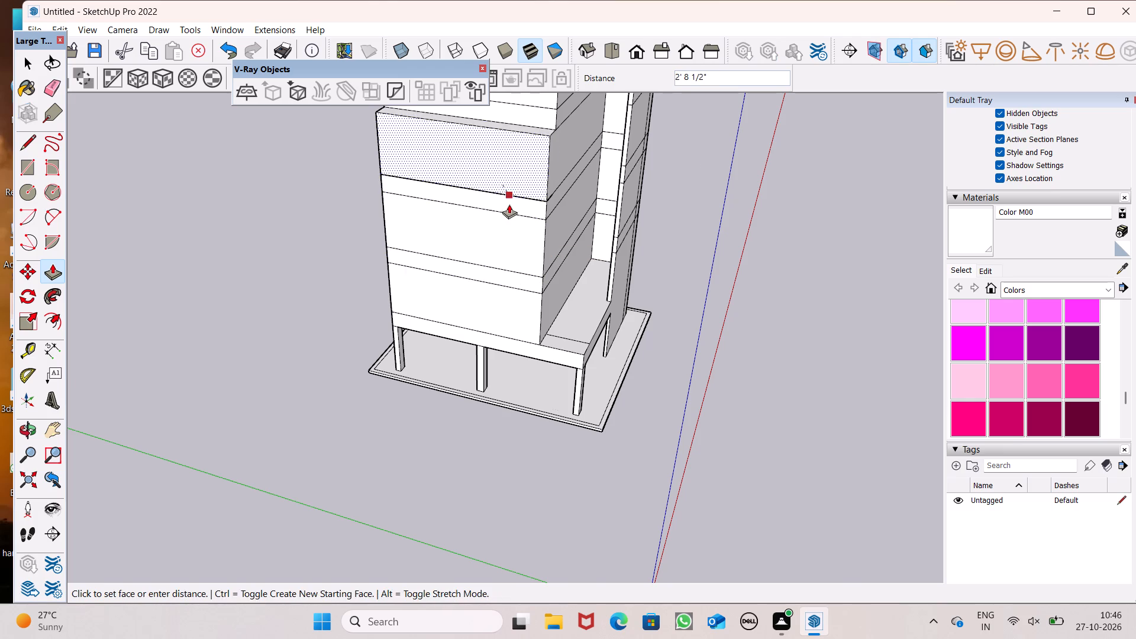
drag(509, 204, 509, 210)
scroll(497, 243, down, 6)
scroll(494, 175, up, 7)
drag(500, 190, 500, 228)
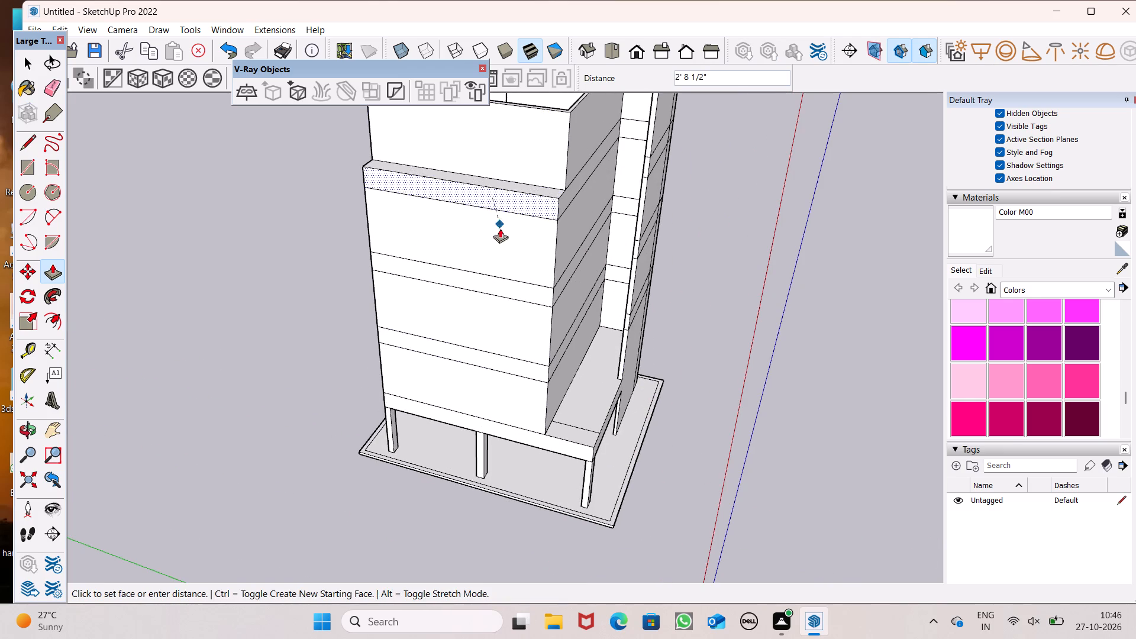
drag(500, 228, 500, 231)
drag(501, 150, 551, 230)
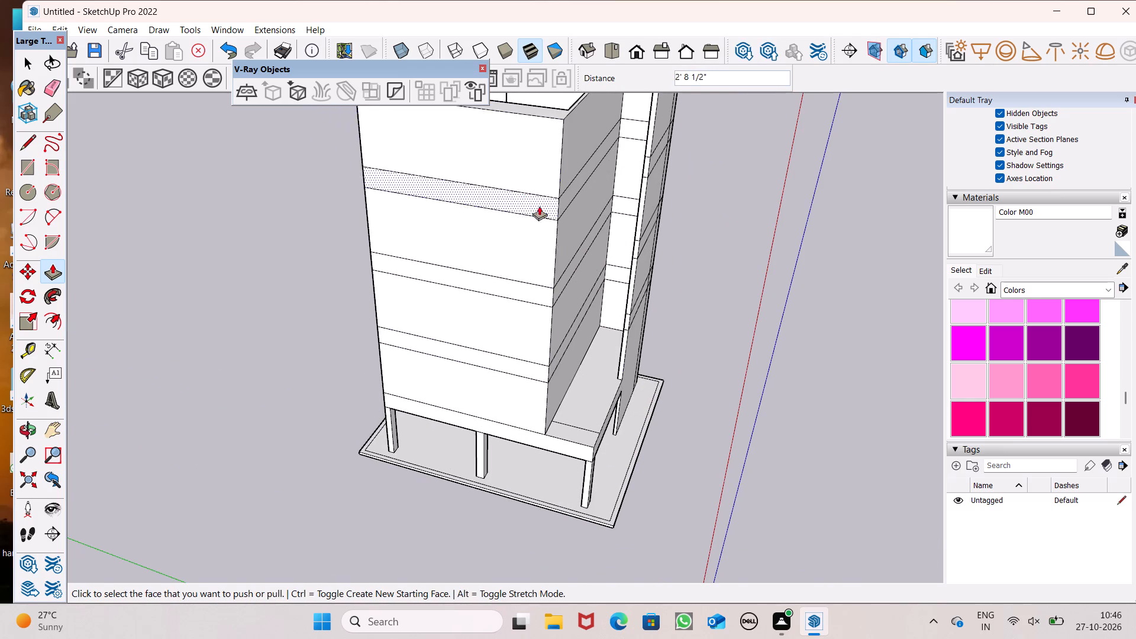
Push/Pull the top face of the fourth-floor walls up 3' as a new slab band.
scroll(506, 193, down, 6)
middle_drag(519, 269, 164, 223)
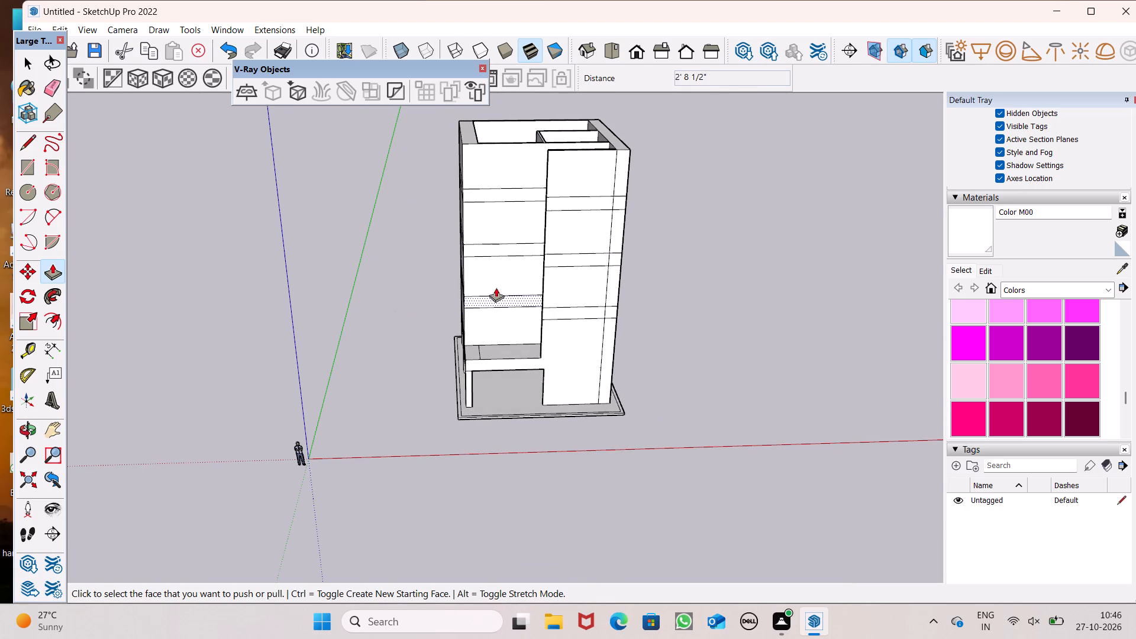
scroll(548, 269, up, 1)
scroll(548, 313, down, 5)
middle_drag(571, 327, 577, 470)
scroll(577, 470, up, 1)
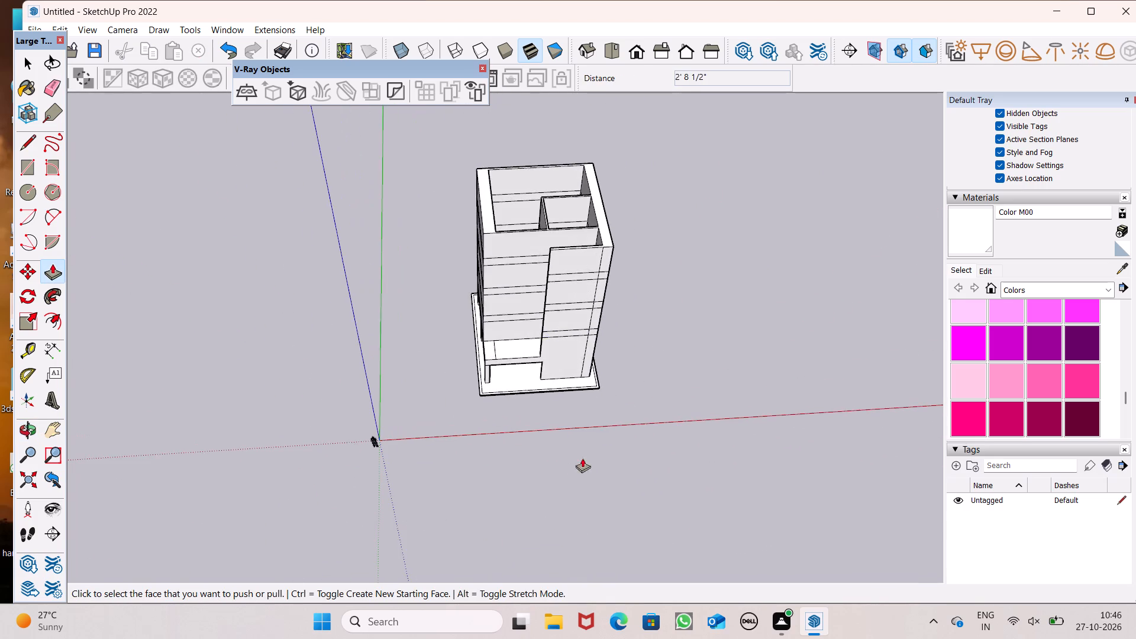
scroll(598, 268, up, 7)
drag(620, 221, 620, 177)
text(3')
key(Return)
Push/Pull the top face of the new slab band up 10' as the fifth-floor walls.
scroll(638, 234, down, 2)
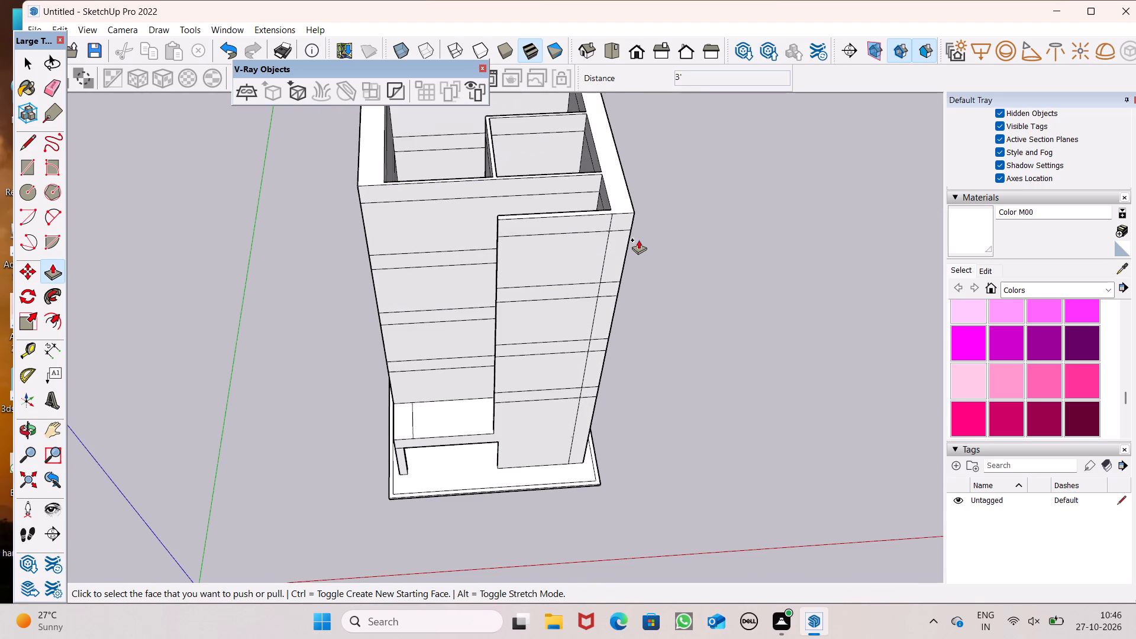
scroll(638, 240, down, 3)
middle_drag(673, 188, 647, 141)
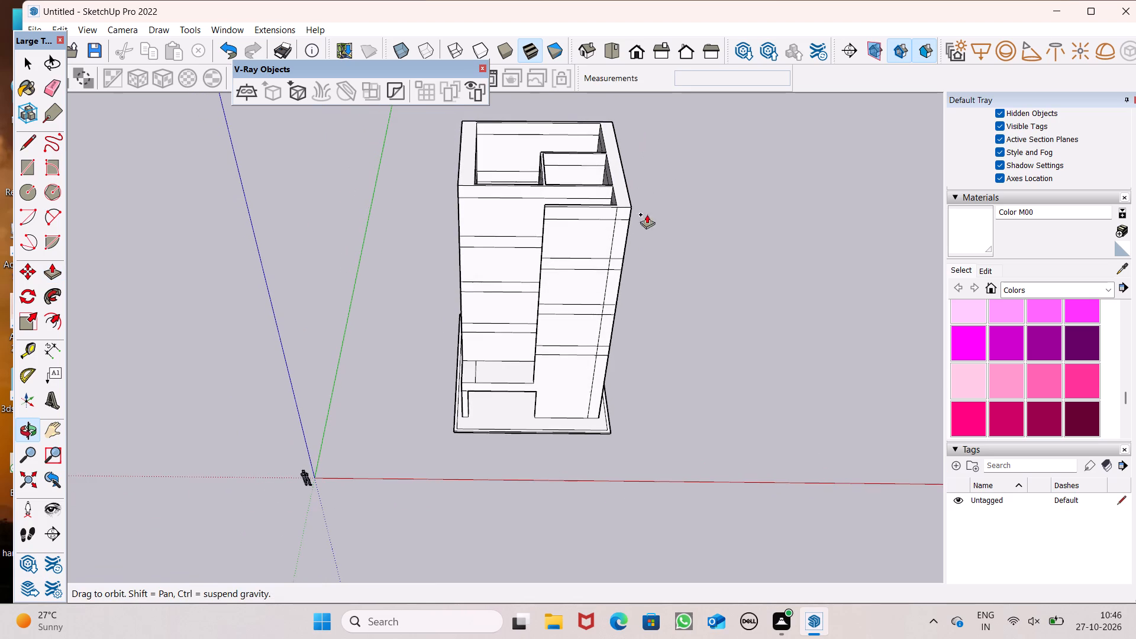
scroll(222, 138, down, 2)
scroll(469, 269, down, 4)
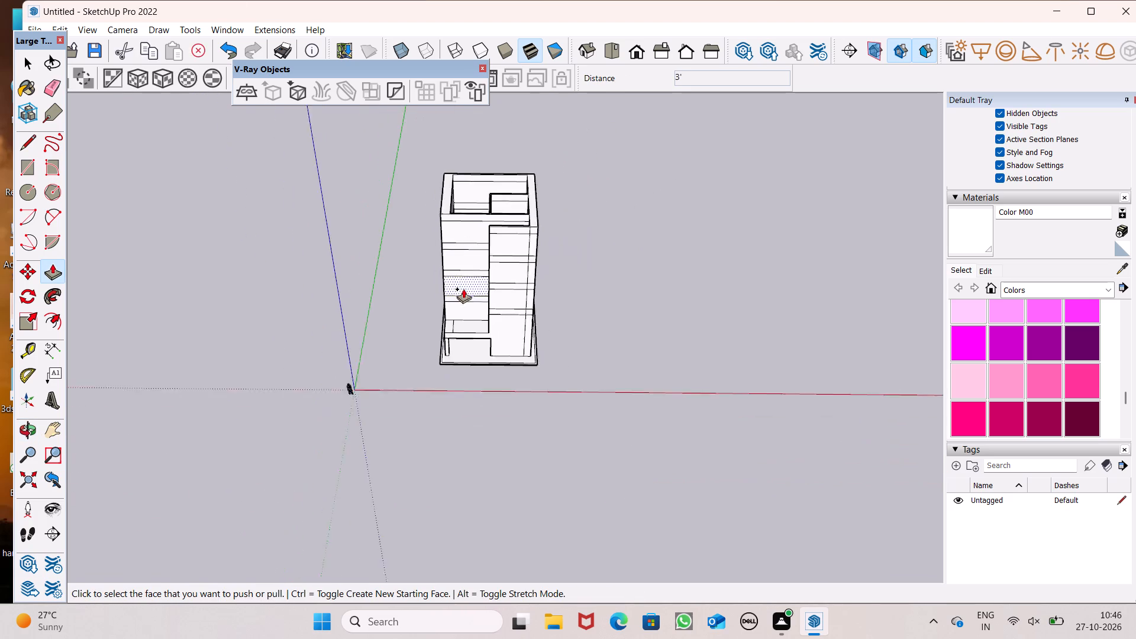
scroll(463, 289, down, 1)
scroll(460, 125, up, 6)
middle_drag(541, 261, 534, 105)
scroll(534, 105, up, 1)
scroll(570, 210, up, 4)
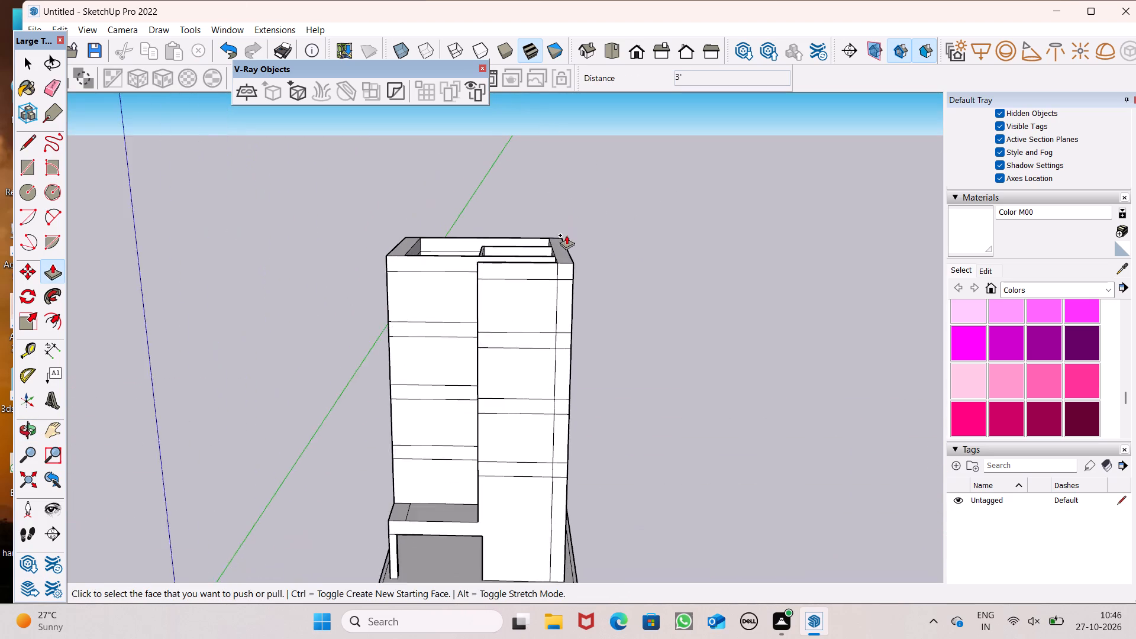
scroll(566, 235, up, 3)
drag(566, 266, 562, 188)
key(1)
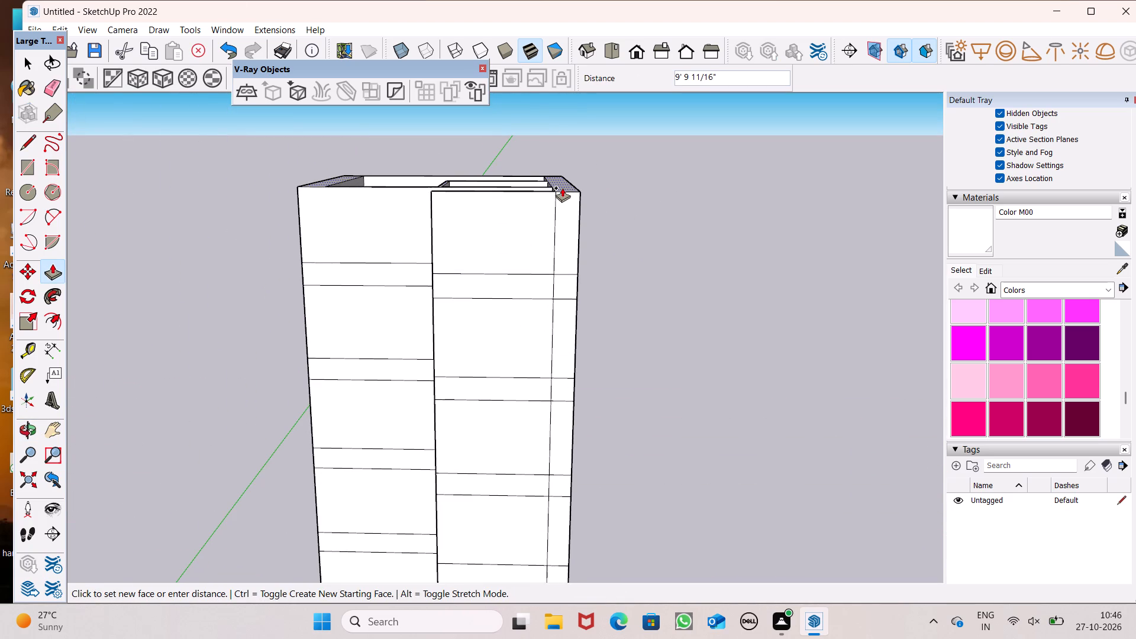
drag(562, 188, 562, 187)
text(0')
key(Return)
Push/Pull the top face of the fifth-floor walls up 3' as another slab band.
middle_drag(730, 328, 747, 285)
scroll(745, 272, down, 4)
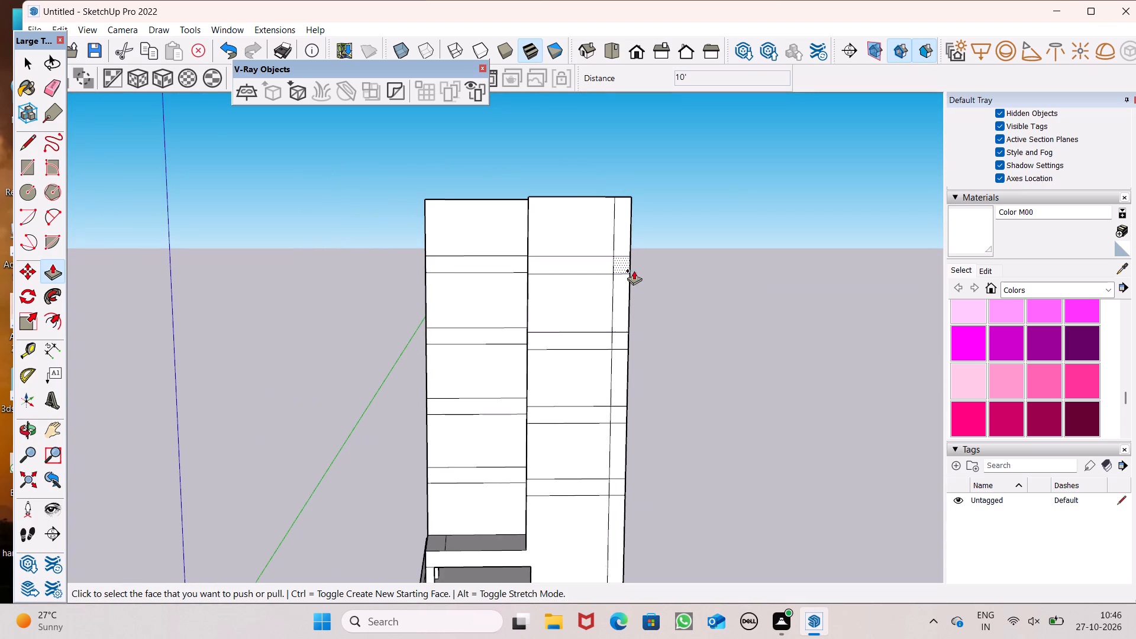
scroll(639, 267, down, 4)
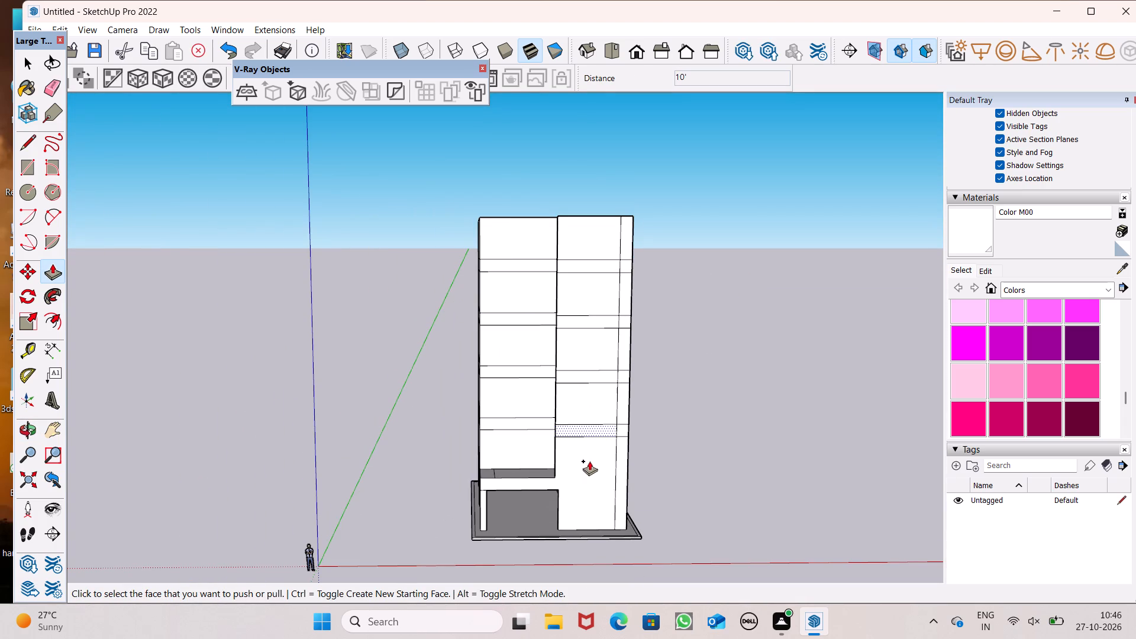
scroll(748, 313, down, 2)
middle_drag(748, 314, 738, 482)
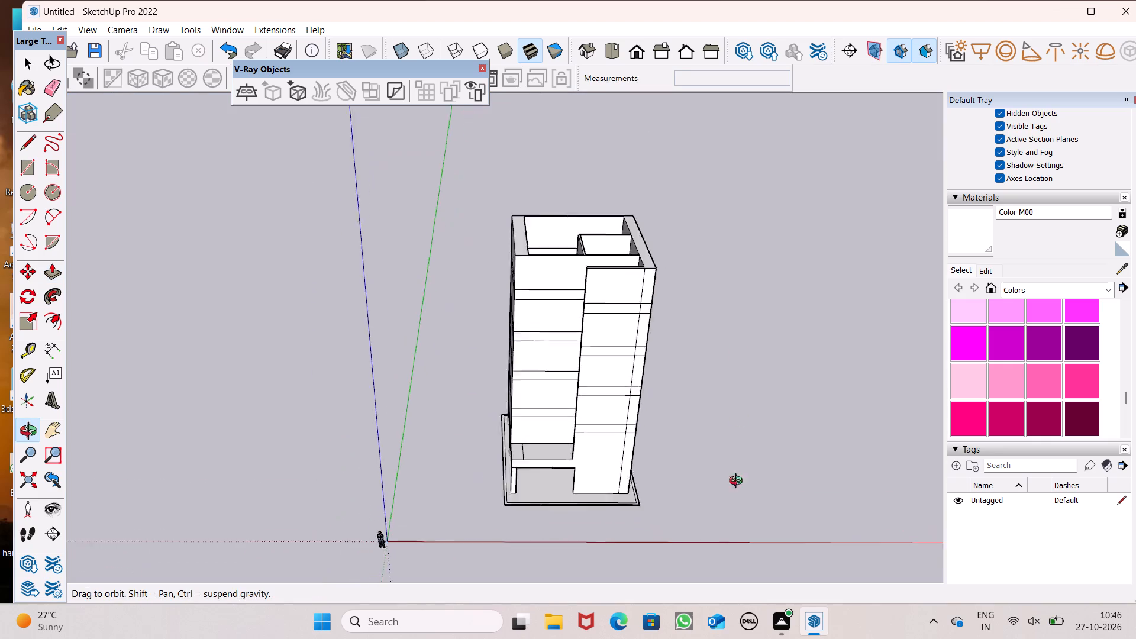
middle_drag(738, 482, 711, 553)
scroll(656, 230, up, 5)
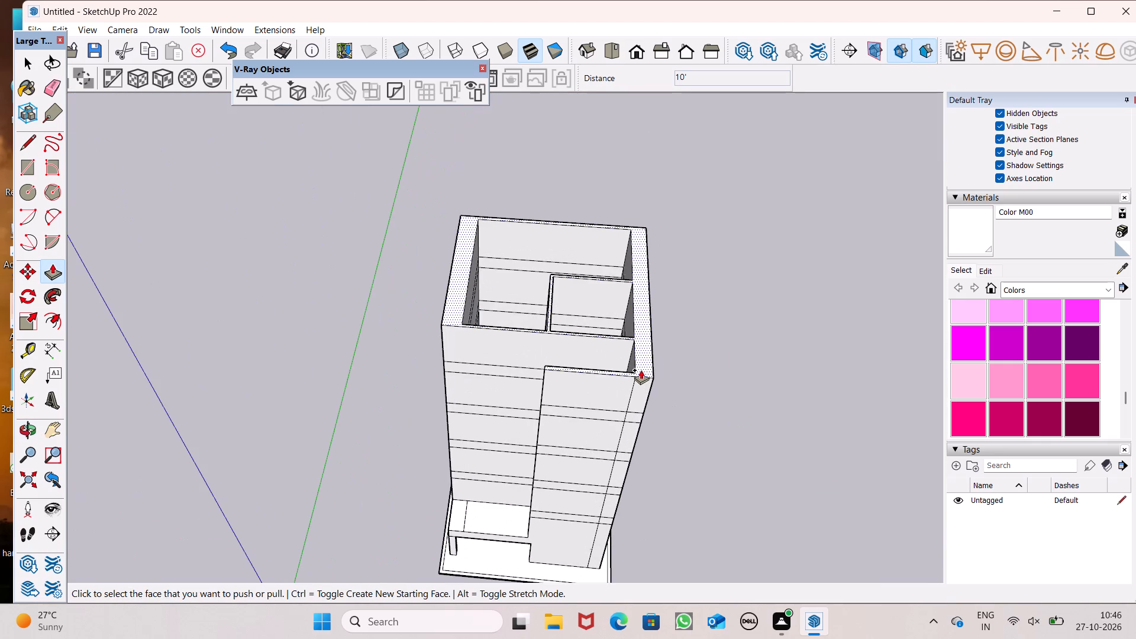
drag(647, 366, 642, 310)
text(3')
key(Return)
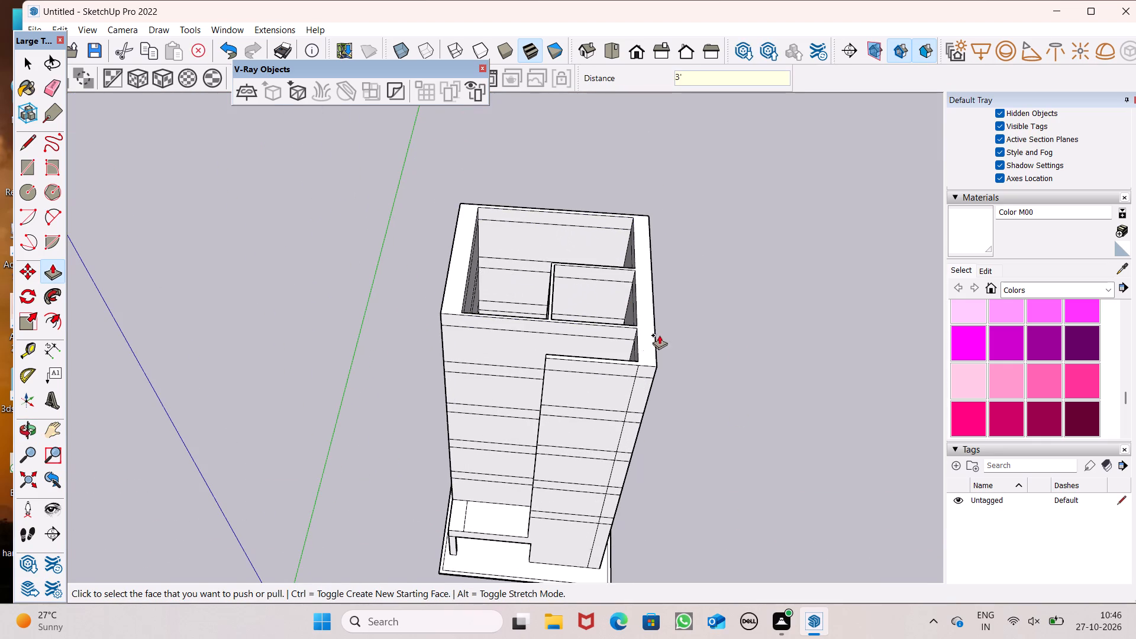
Push/Pull the top face of that slab band up 10' as the topmost floor's walls.
drag(645, 348, 648, 267)
text(10)
key(apostrophe)
key(Return)
Examine the proportions of the full tower, its slab bands and column-supported ground floor from the front and side.
scroll(648, 267, down, 1)
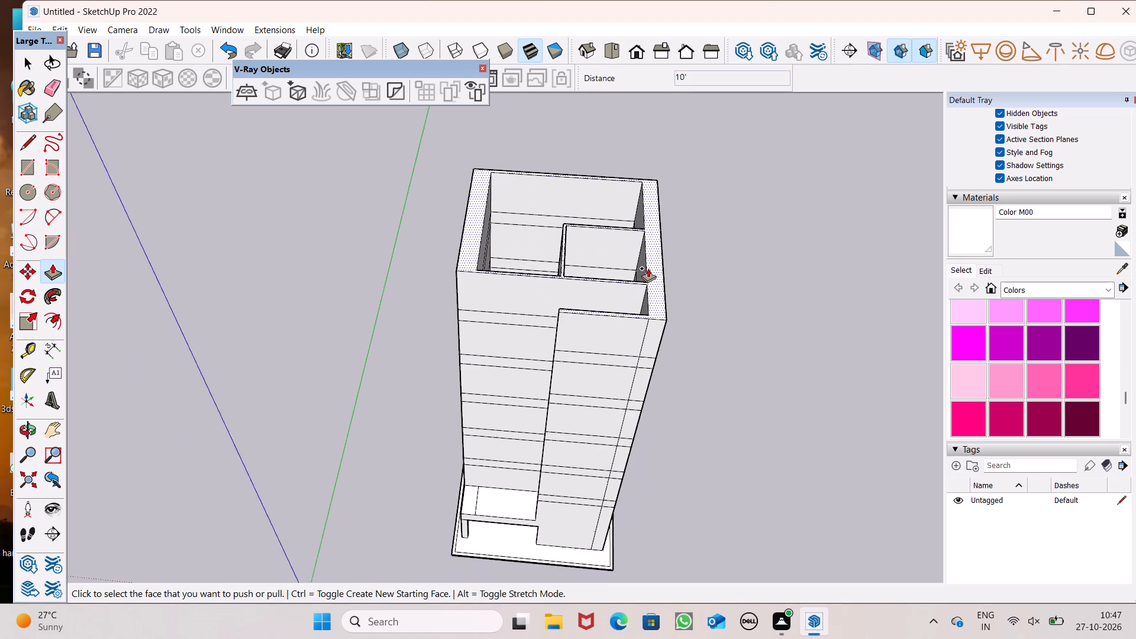
scroll(648, 268, down, 1)
key(space)
middle_drag(771, 343, 782, 120)
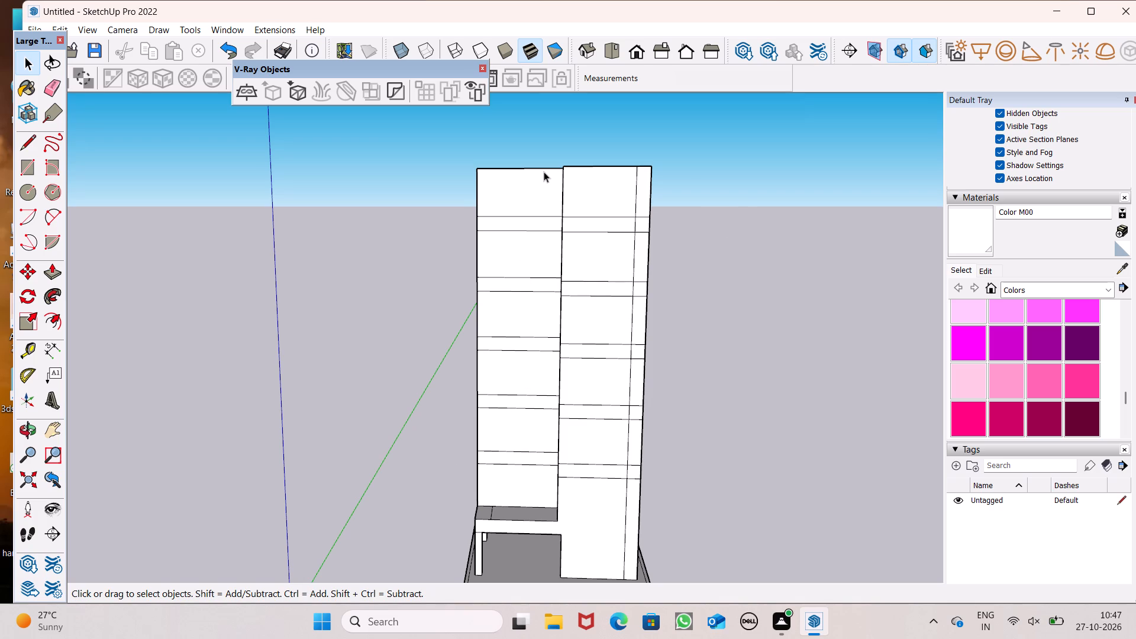
scroll(535, 136, down, 5)
middle_drag(740, 382, 905, 350)
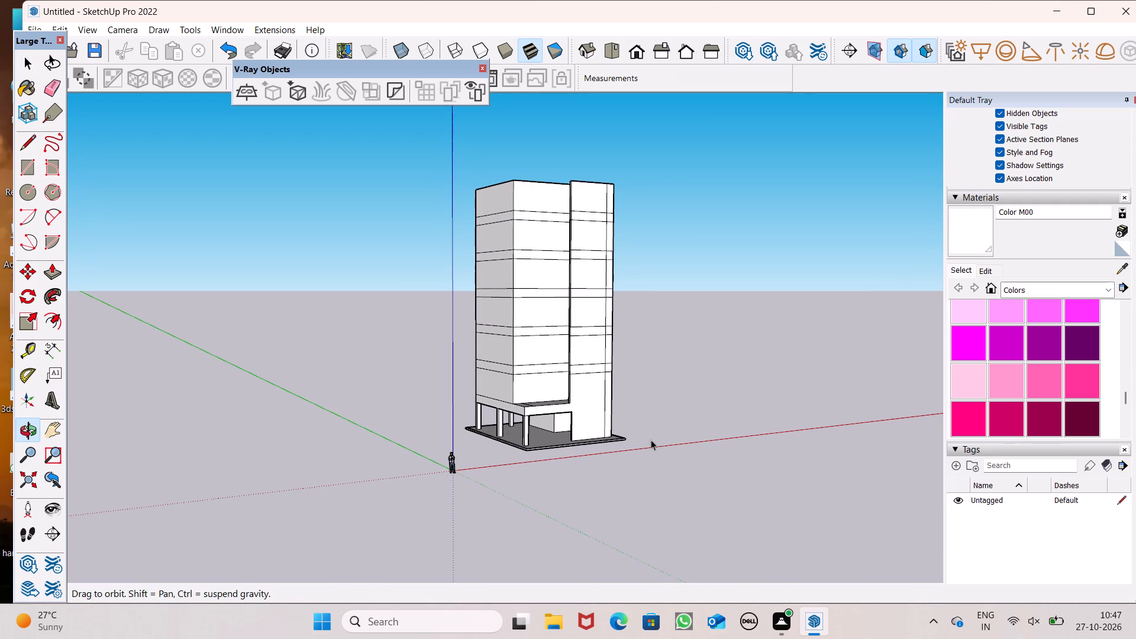
middle_drag(650, 439, 567, 454)
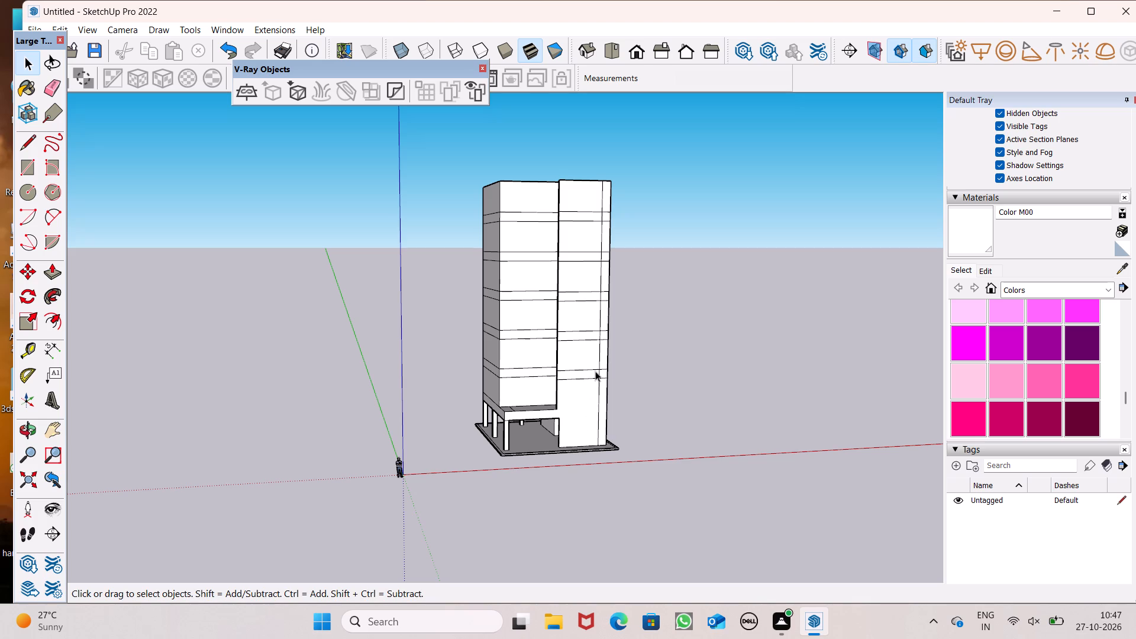
scroll(590, 364, down, 1)
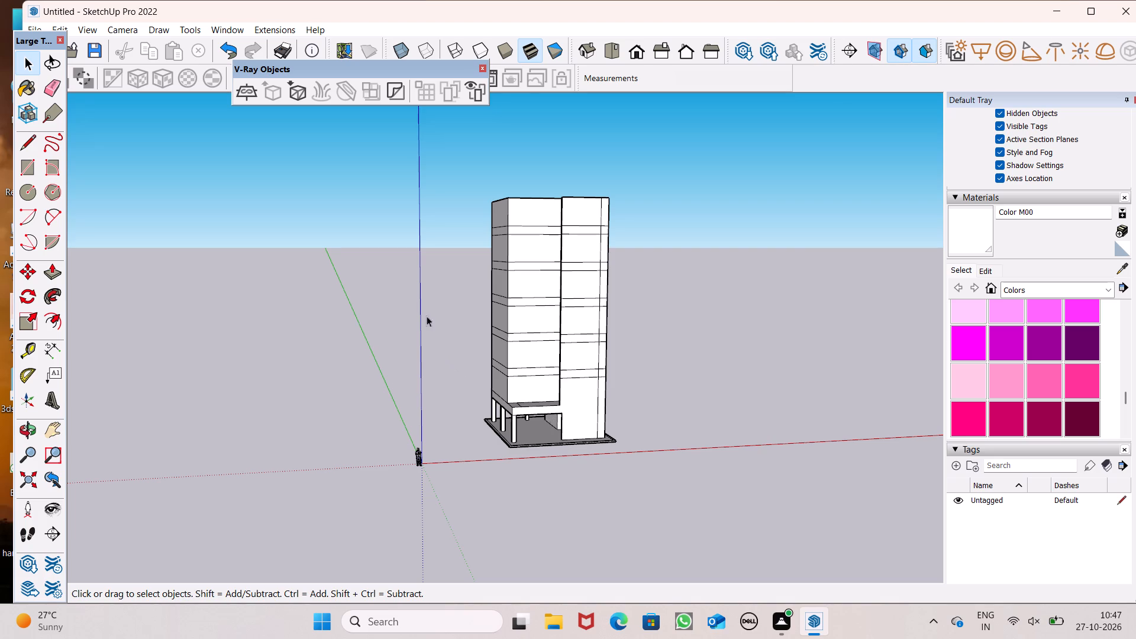
middle_drag(631, 371, 622, 363)
scroll(618, 344, up, 2)
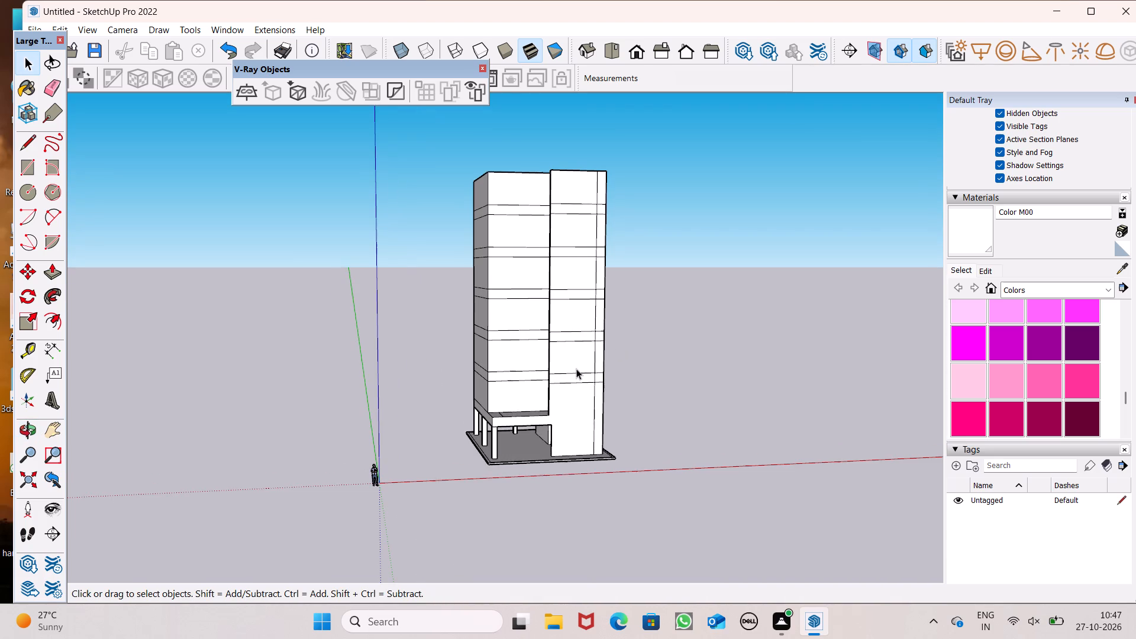
scroll(568, 373, up, 1)
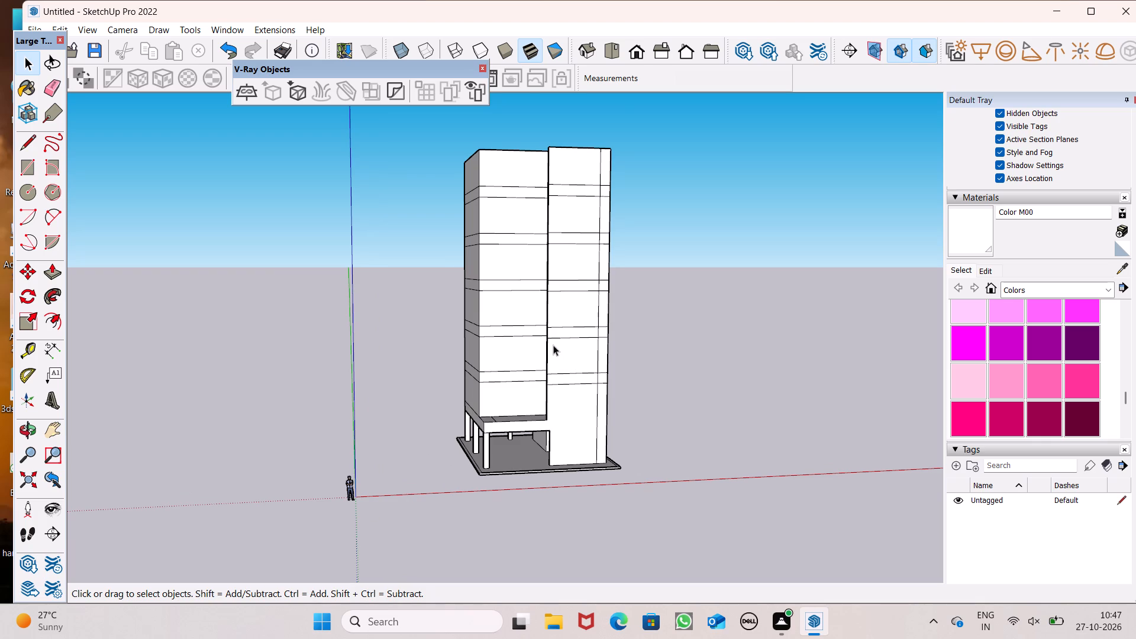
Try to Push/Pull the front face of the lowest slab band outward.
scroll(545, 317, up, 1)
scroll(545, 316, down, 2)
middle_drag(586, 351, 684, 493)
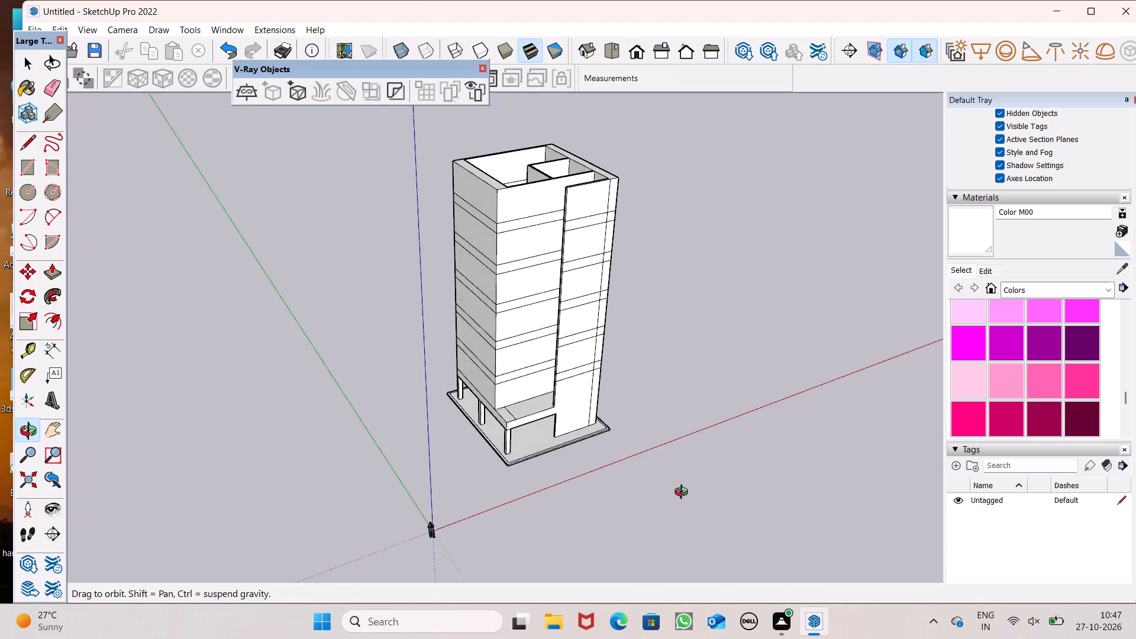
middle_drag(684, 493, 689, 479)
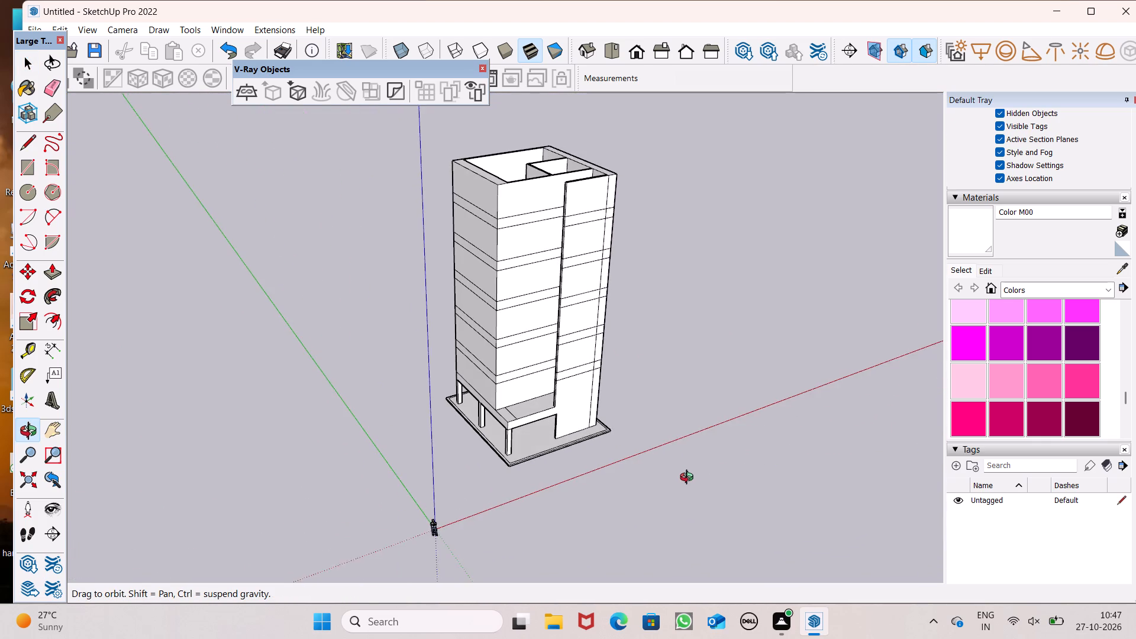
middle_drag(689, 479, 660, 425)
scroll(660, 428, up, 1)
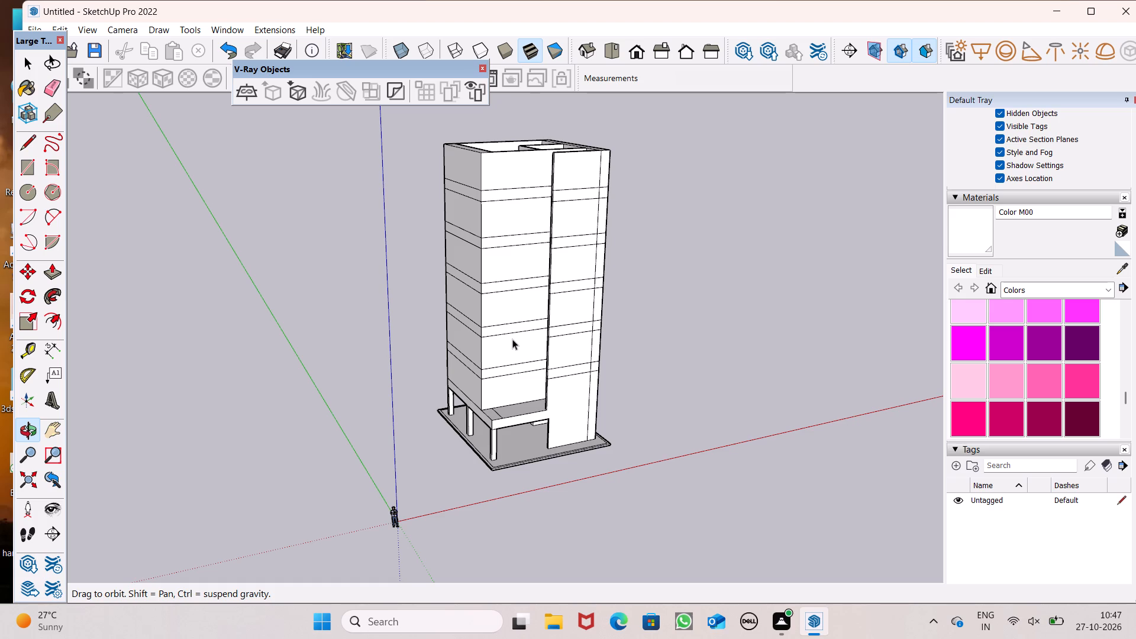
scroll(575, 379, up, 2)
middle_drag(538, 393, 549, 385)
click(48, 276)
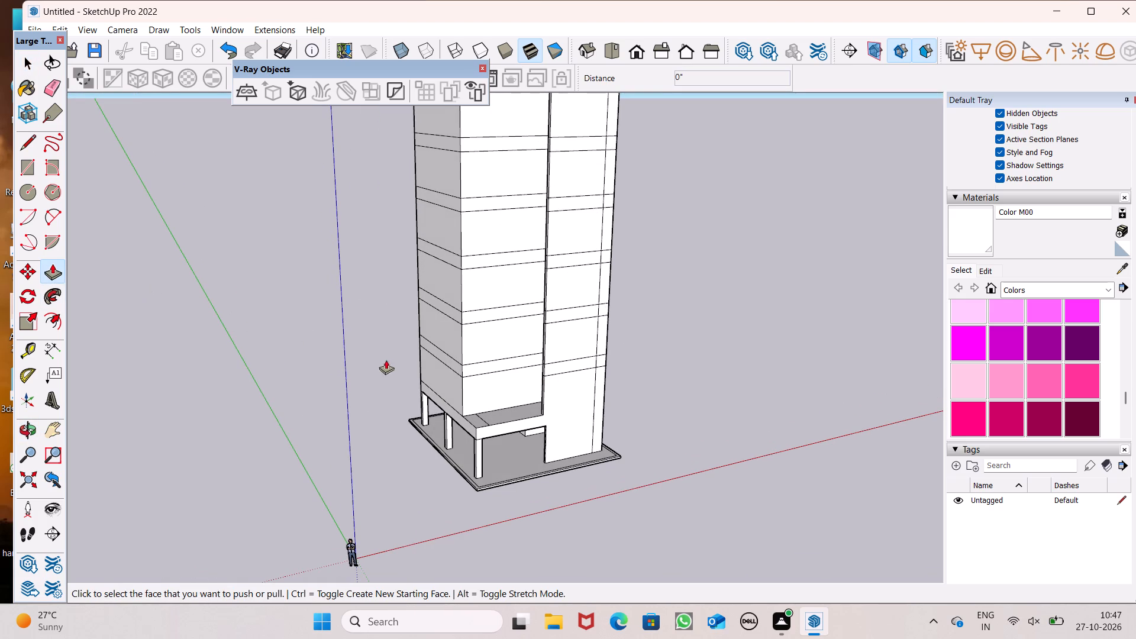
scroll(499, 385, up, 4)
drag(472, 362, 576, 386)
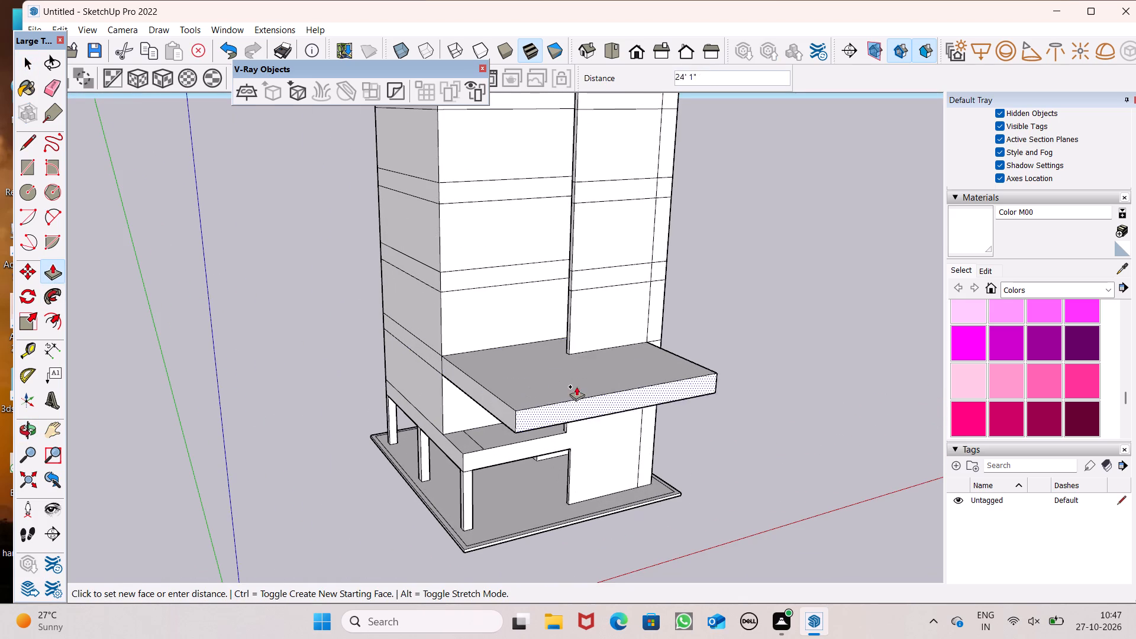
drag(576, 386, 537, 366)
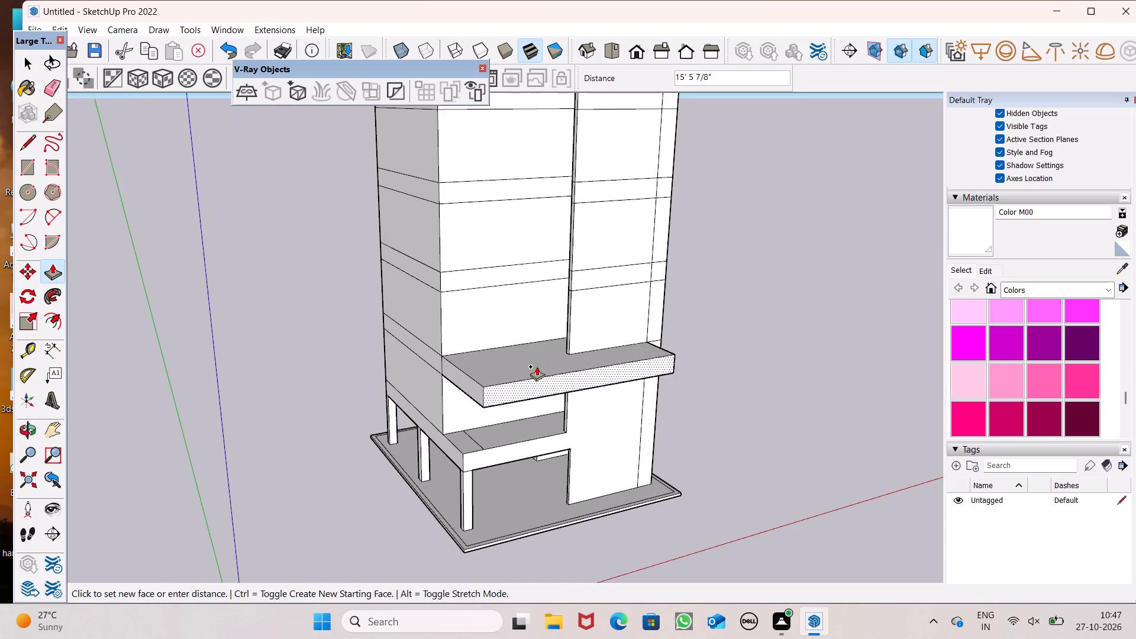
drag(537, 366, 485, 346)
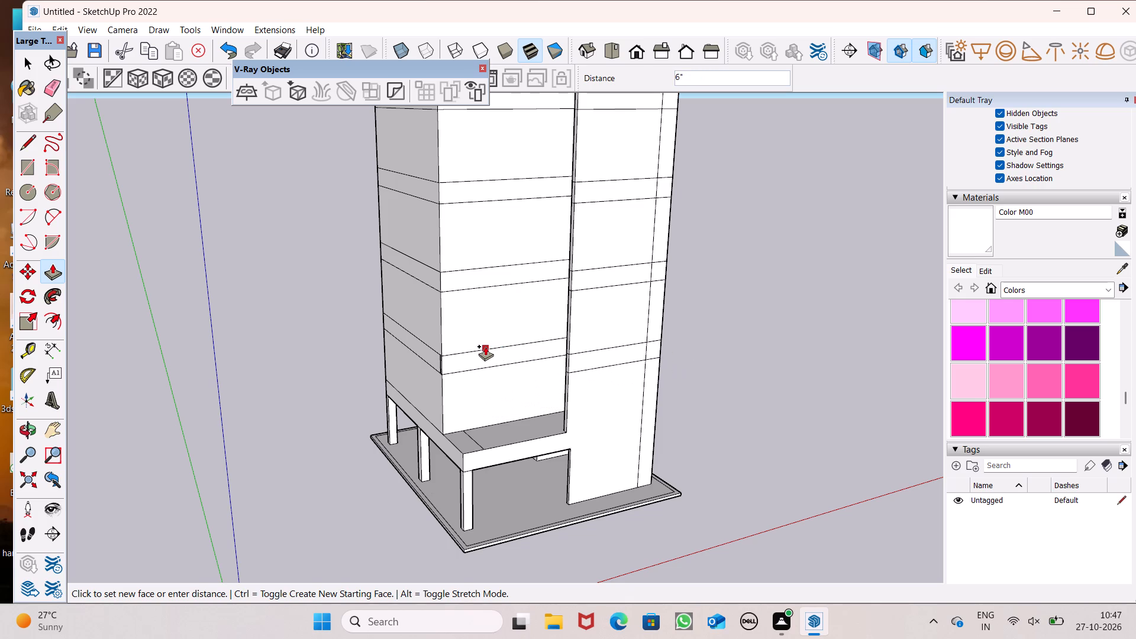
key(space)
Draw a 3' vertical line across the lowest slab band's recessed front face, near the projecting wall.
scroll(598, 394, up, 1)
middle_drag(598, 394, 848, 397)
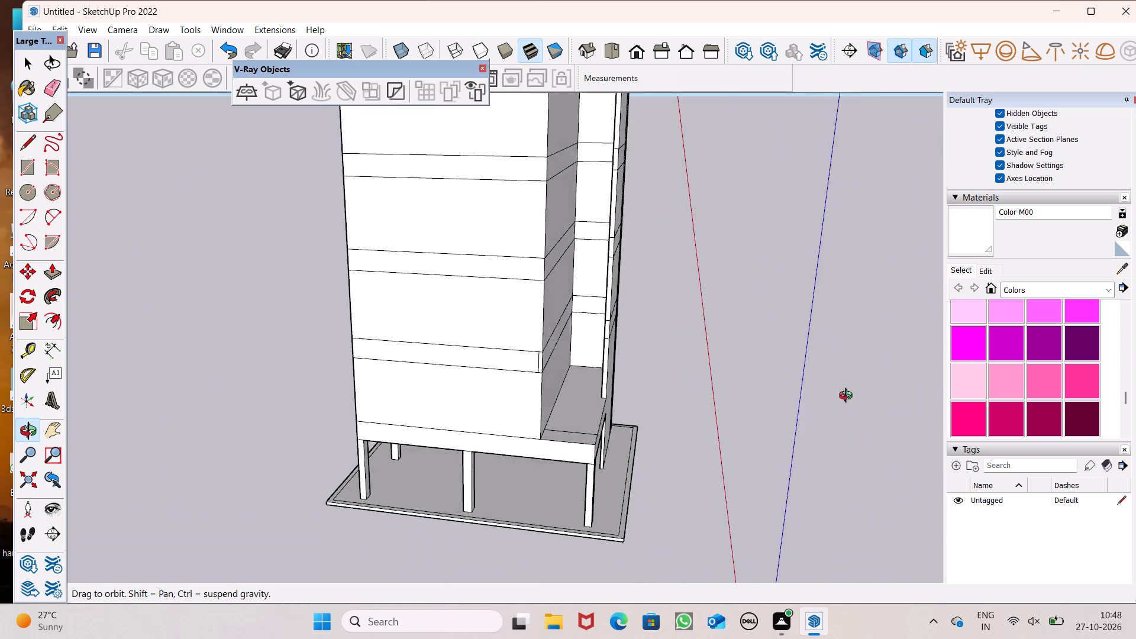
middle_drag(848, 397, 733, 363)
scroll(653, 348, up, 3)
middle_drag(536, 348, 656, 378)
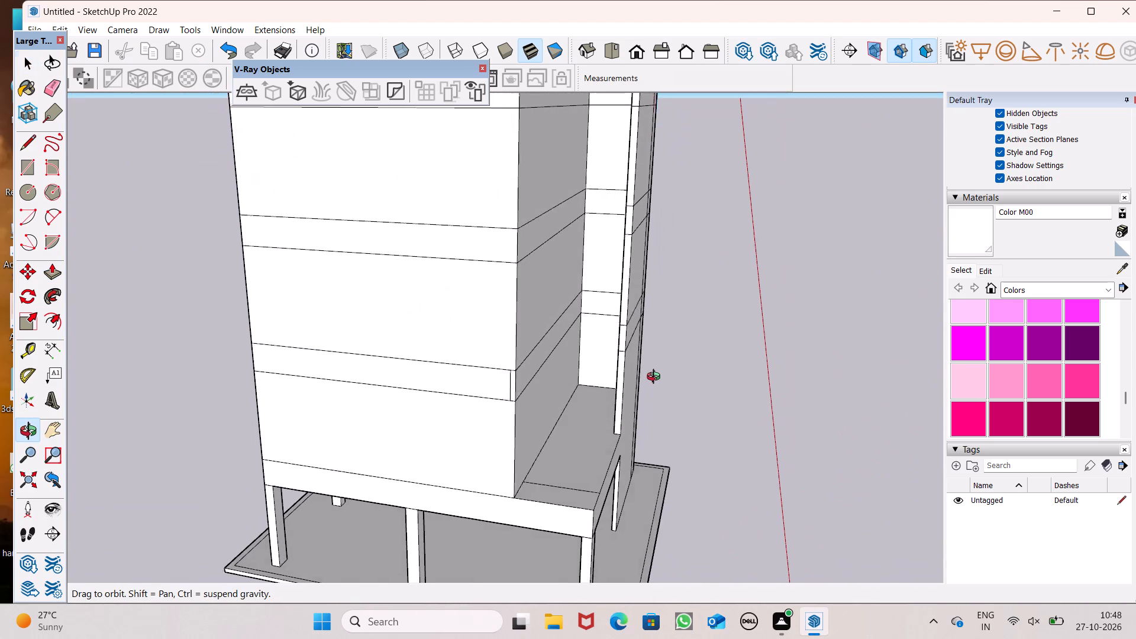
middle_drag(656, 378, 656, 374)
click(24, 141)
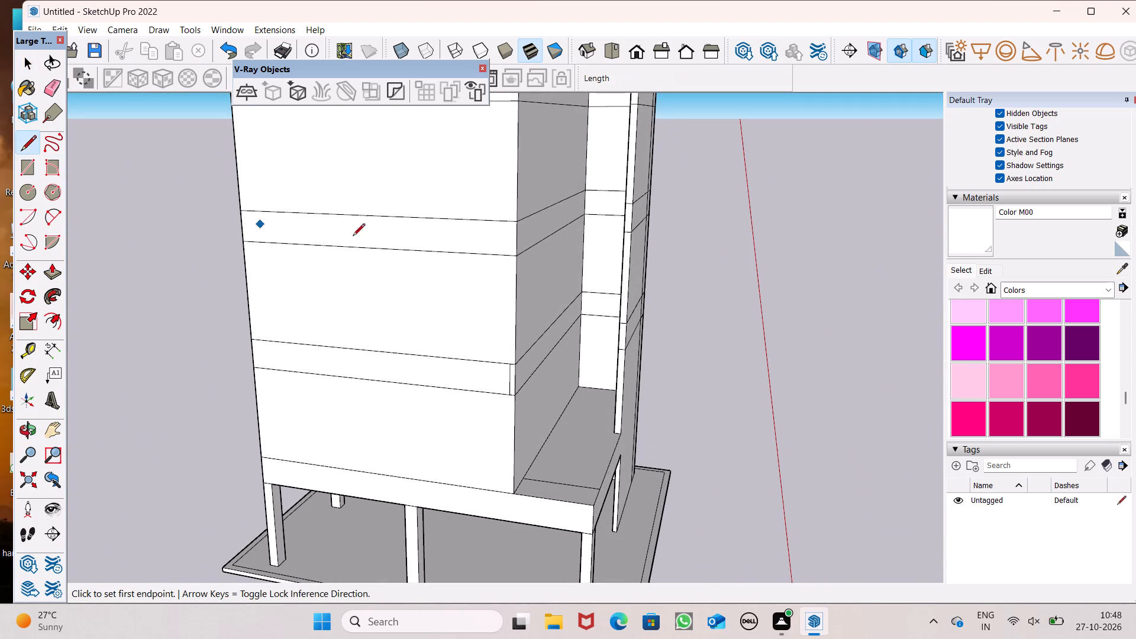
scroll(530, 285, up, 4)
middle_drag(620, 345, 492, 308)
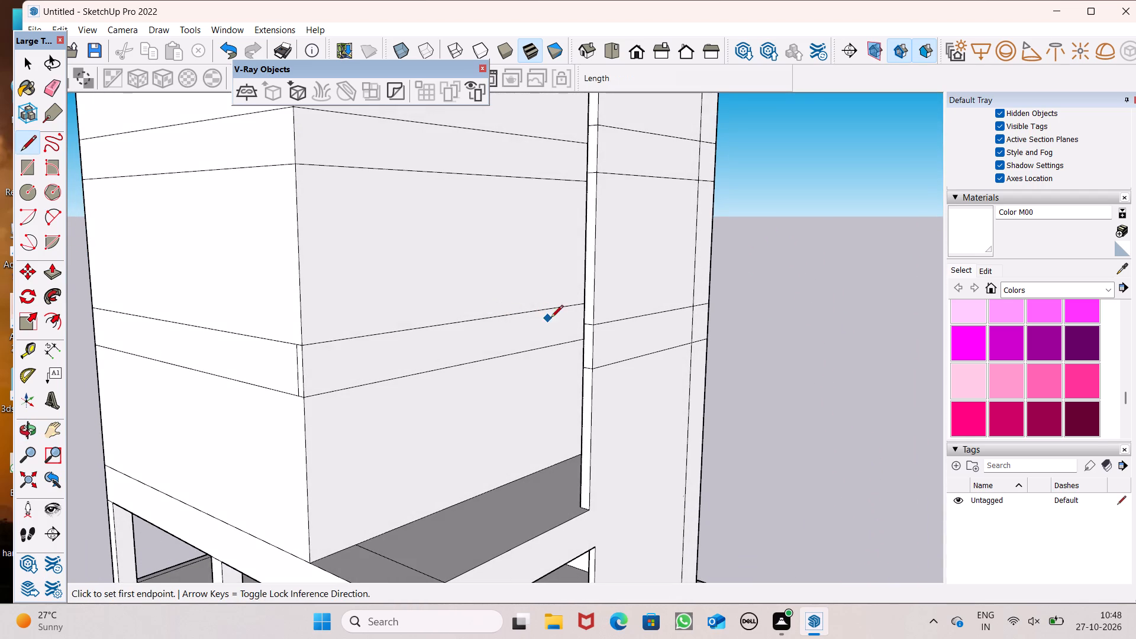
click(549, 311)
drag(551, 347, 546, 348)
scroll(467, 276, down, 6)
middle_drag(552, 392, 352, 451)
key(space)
Draw a reference line along the green axis from the projecting wall's slab-band corner back to the recessed band's top edge.
scroll(419, 369, down, 3)
middle_drag(496, 381, 627, 348)
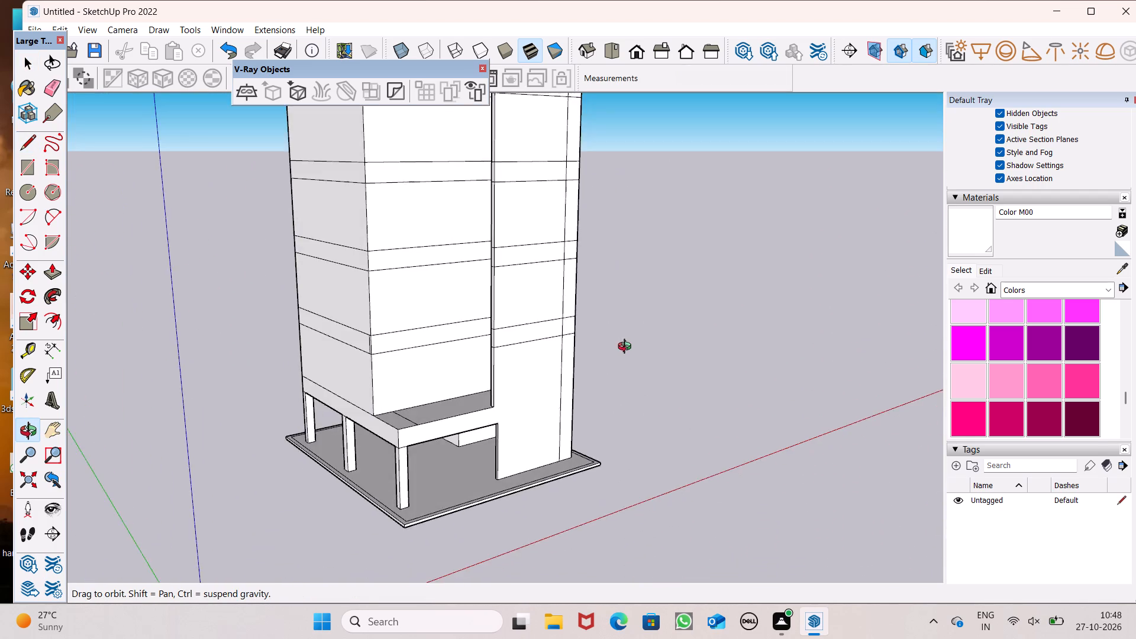
middle_drag(627, 348, 726, 348)
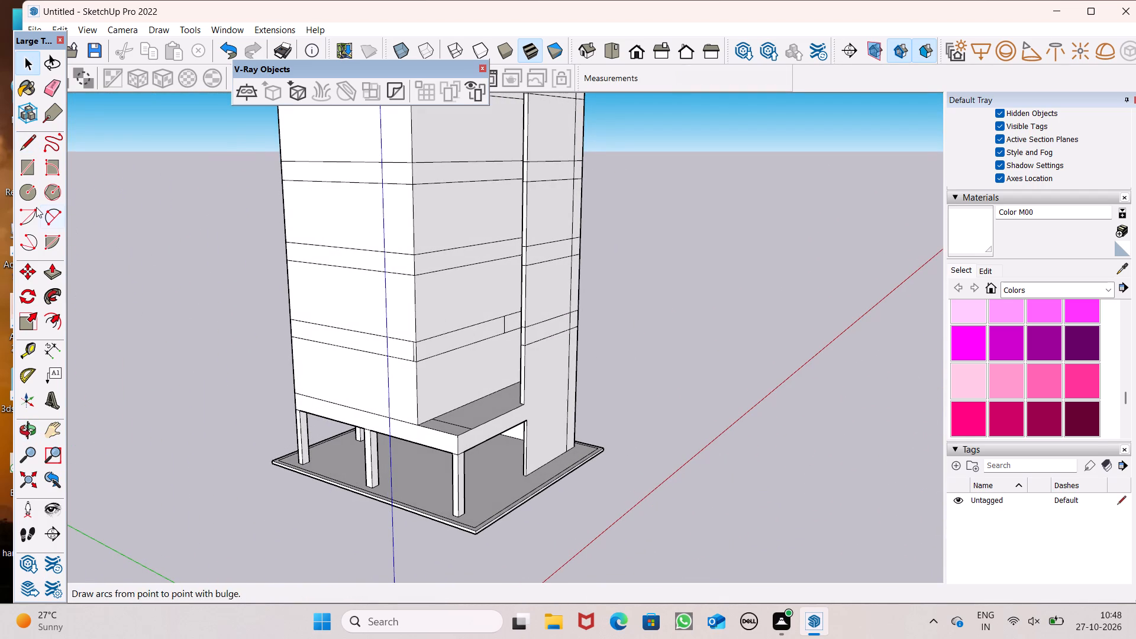
click(15, 146)
click(35, 147)
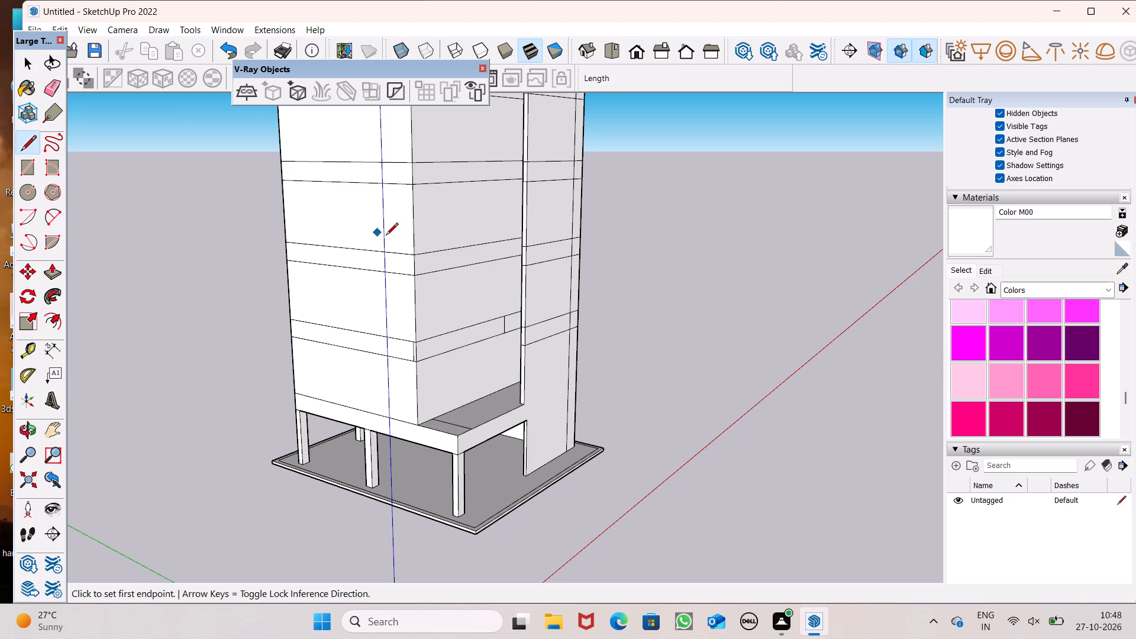
scroll(389, 237, up, 7)
drag(596, 384, 590, 384)
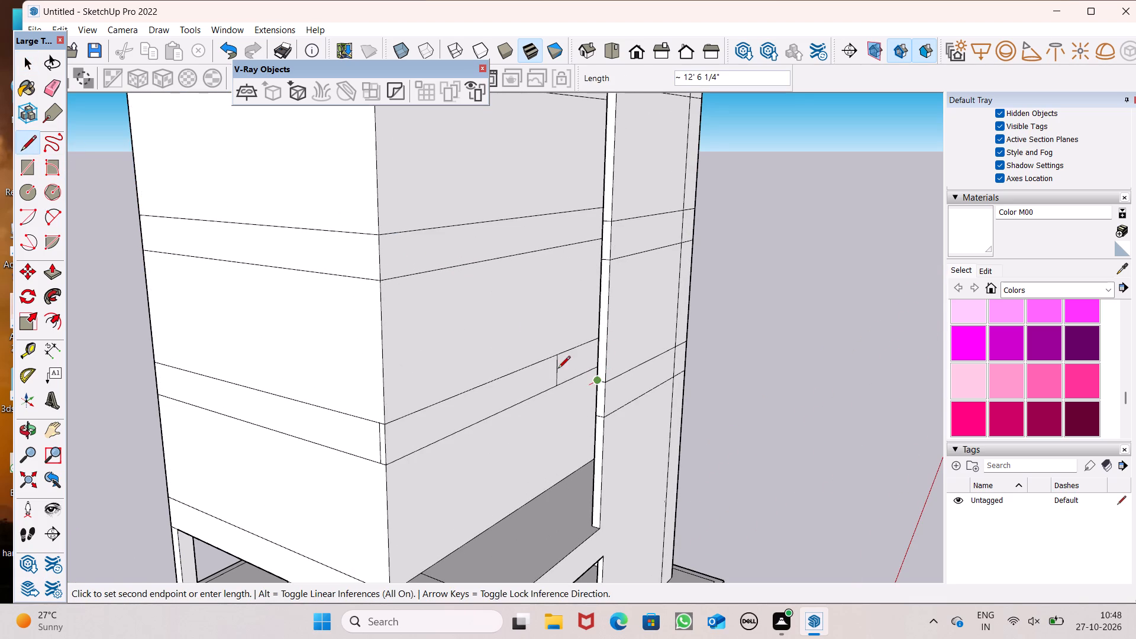
click(546, 370)
scroll(535, 371, up, 8)
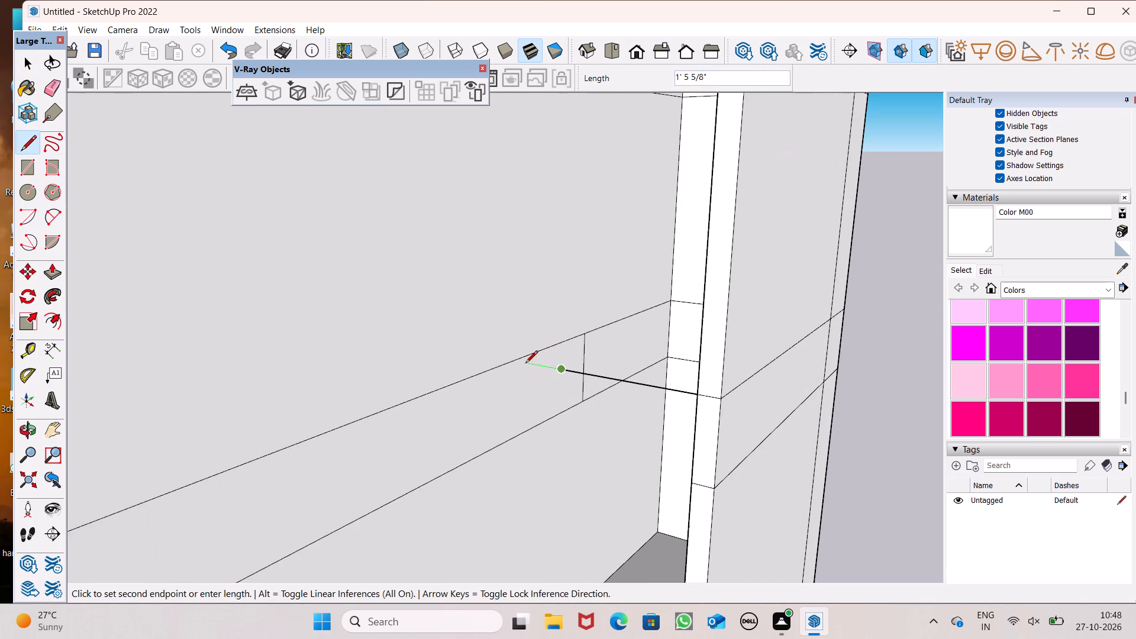
click(512, 362)
key(space)
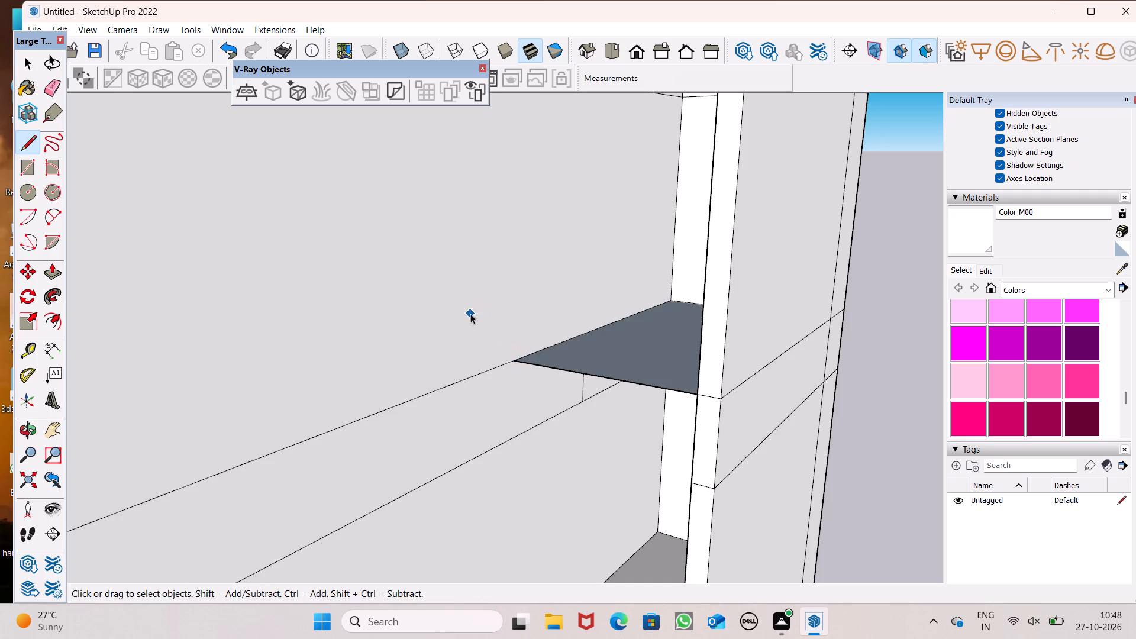
Draw a 3' vertical line from the reference line's endpoint down to the recessed slab band's lower edge.
scroll(470, 314, down, 3)
middle_drag(580, 373, 553, 275)
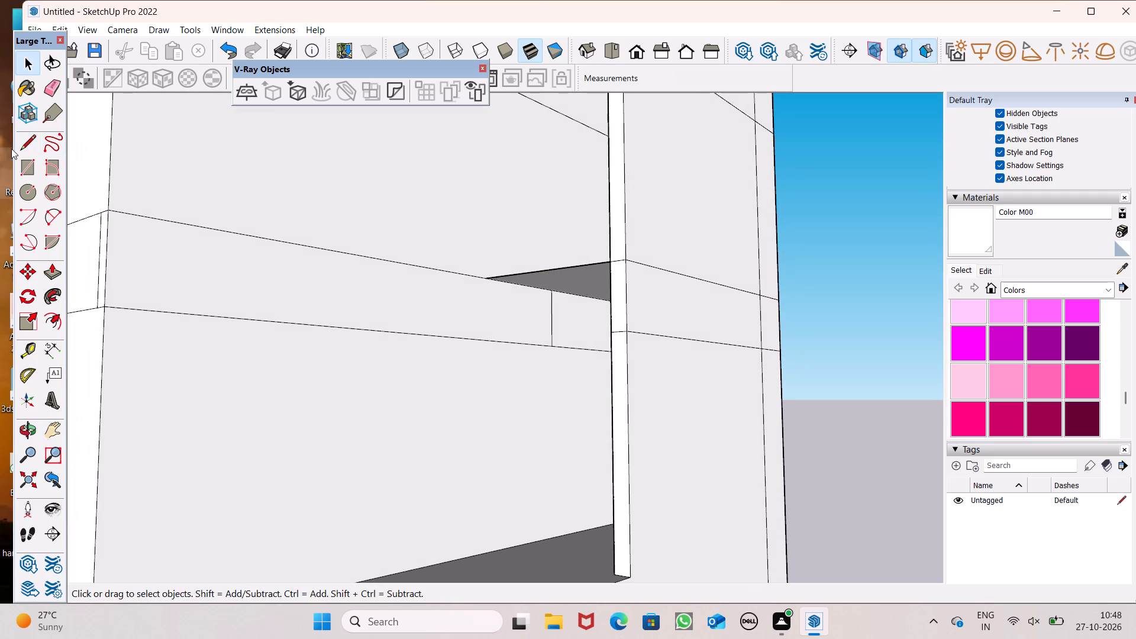
click(20, 143)
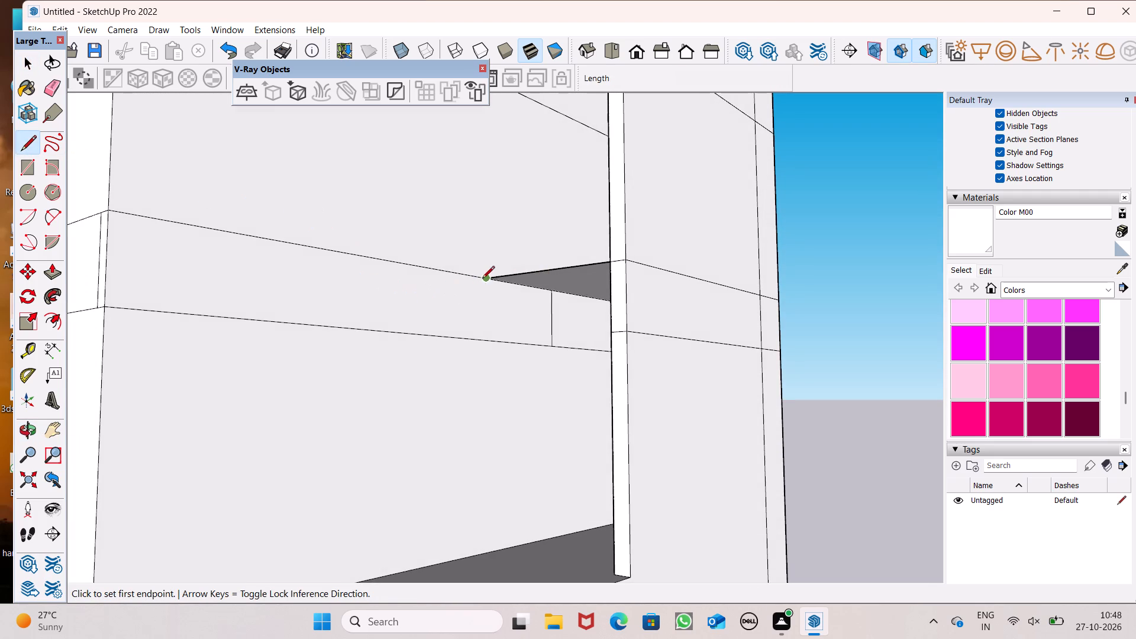
click(492, 279)
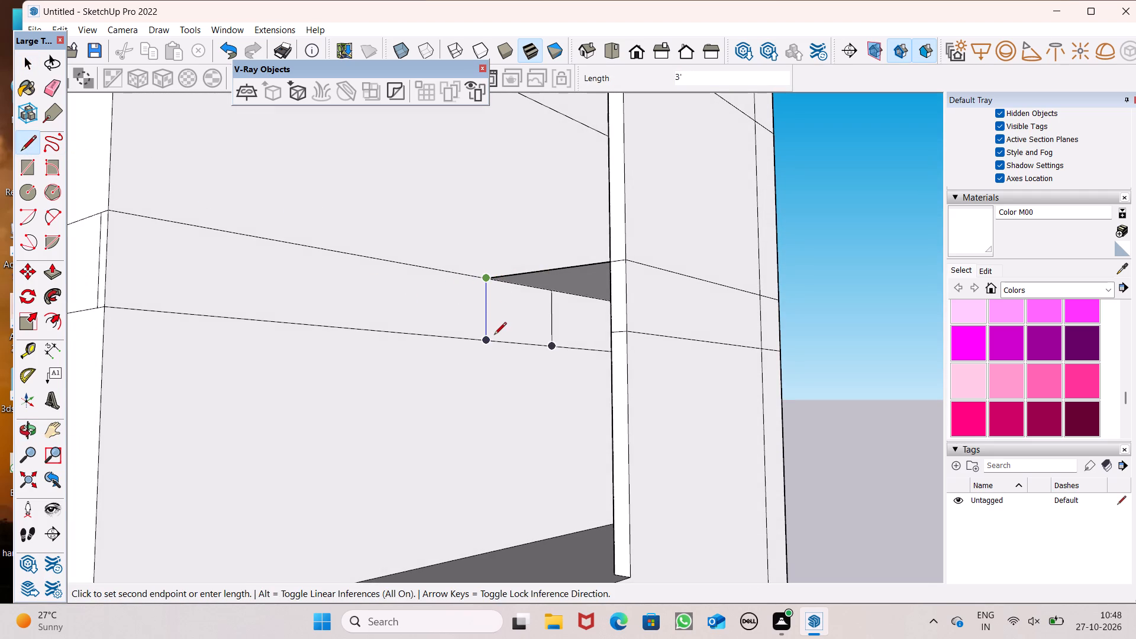
click(493, 335)
key(space)
Erase the green-axis reference line and the vertical line nearer the projecting wall from the recessed slab band.
click(48, 85)
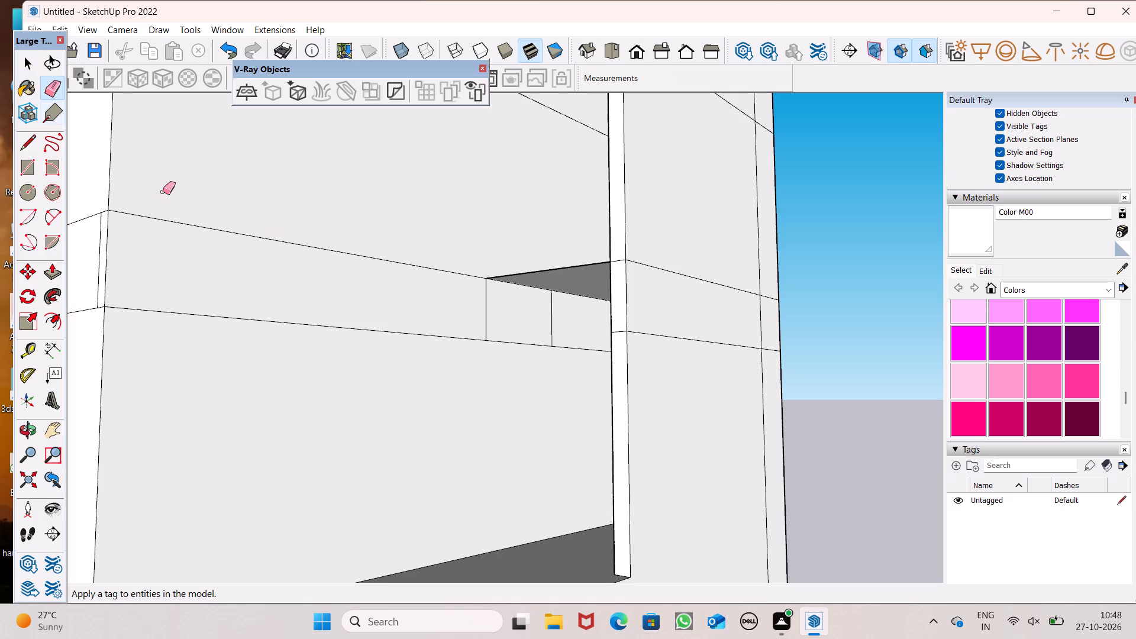
click(545, 270)
middle_drag(551, 295, 567, 321)
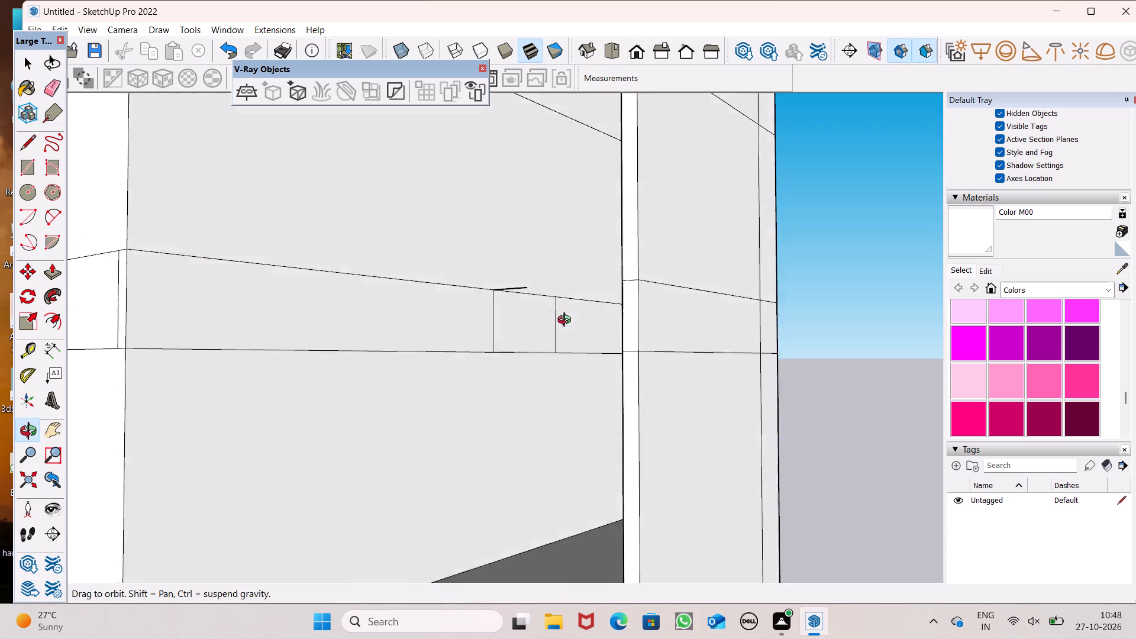
middle_drag(567, 321, 614, 372)
drag(560, 332, 560, 345)
drag(583, 342, 576, 344)
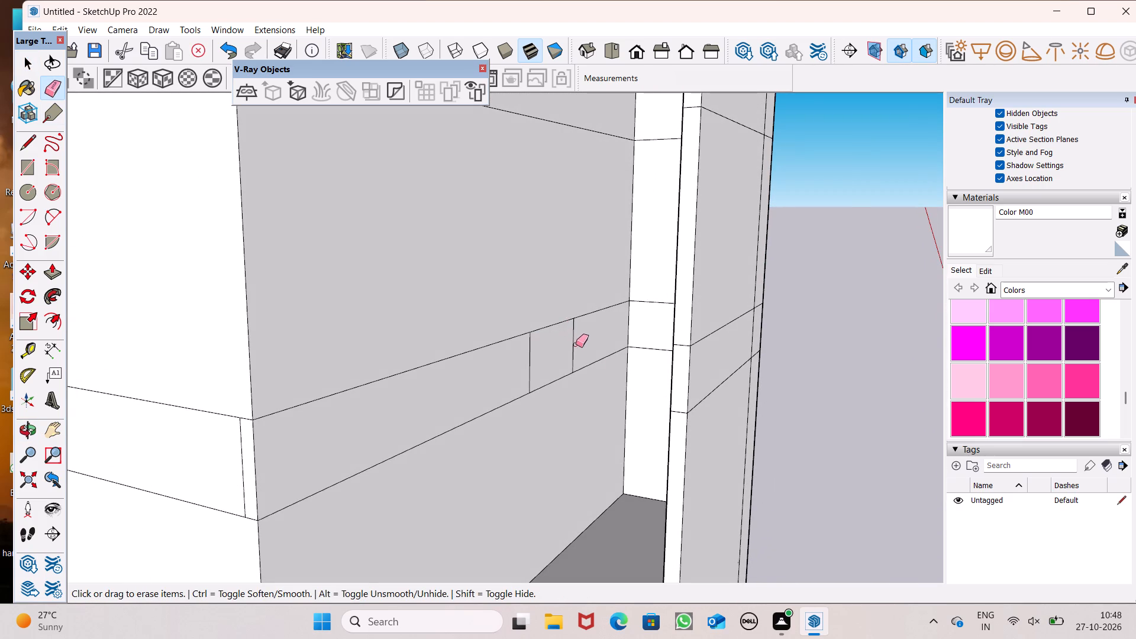
drag(576, 344, 569, 347)
Erase the stray vertical edge beside the building corner on the lowest slab band's side face.
scroll(556, 265, down, 5)
middle_drag(578, 335, 395, 335)
scroll(453, 244, down, 4)
middle_drag(467, 311, 581, 322)
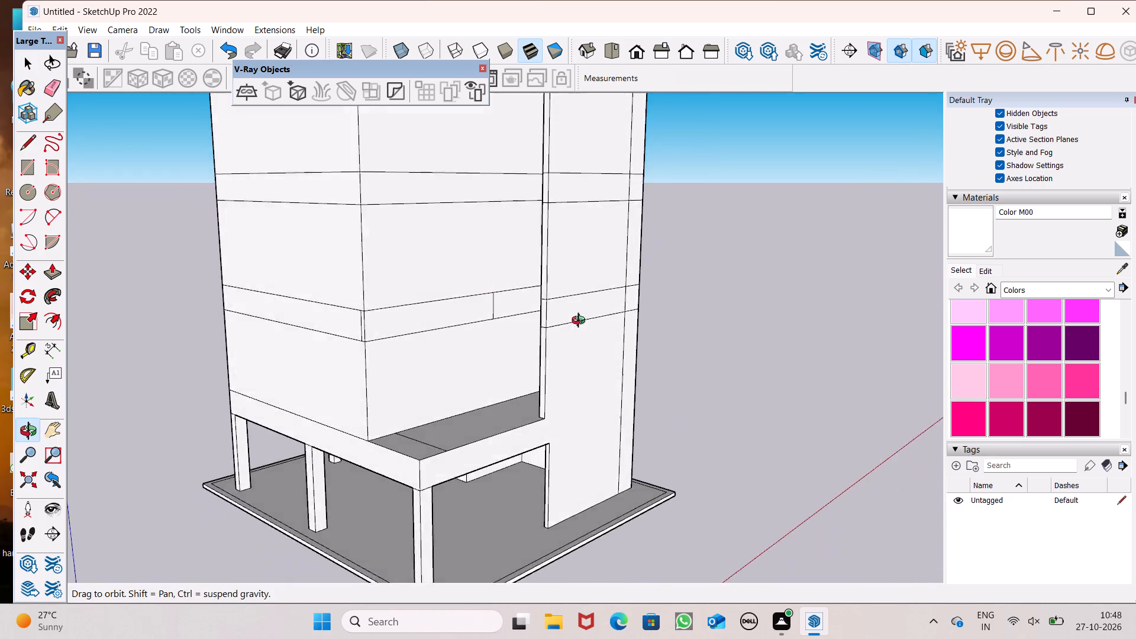
middle_drag(581, 322, 628, 319)
scroll(386, 338, up, 11)
drag(406, 328, 404, 324)
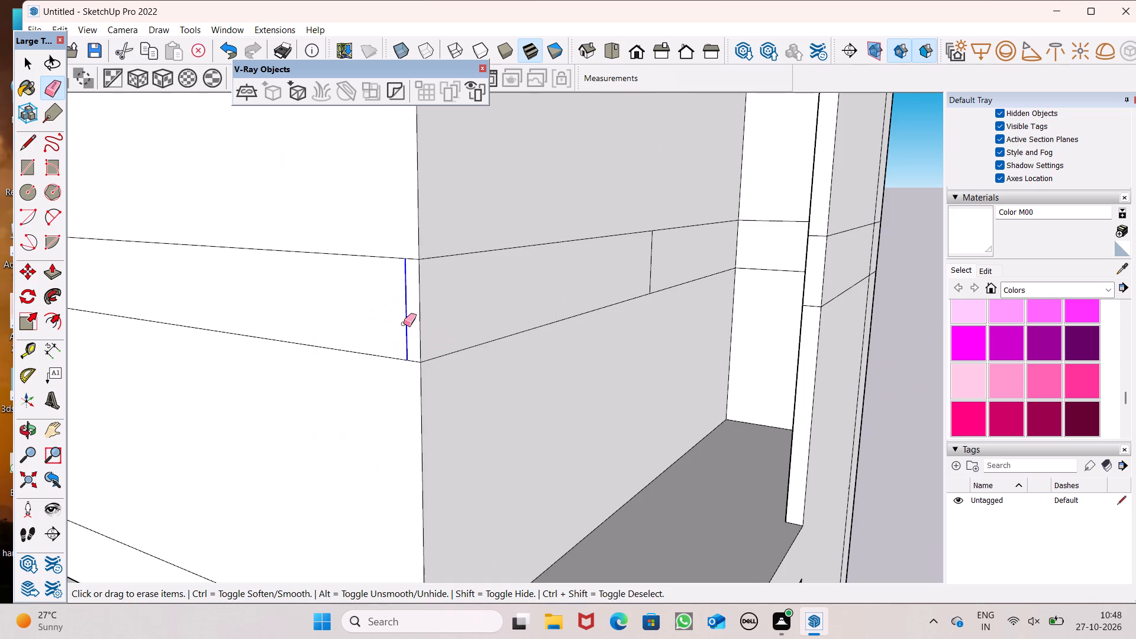
drag(404, 324, 396, 310)
Push/Pull the recessed slab band's front face between the building corner and the dividing line outward, flush with the slab edge below.
scroll(483, 162, down, 6)
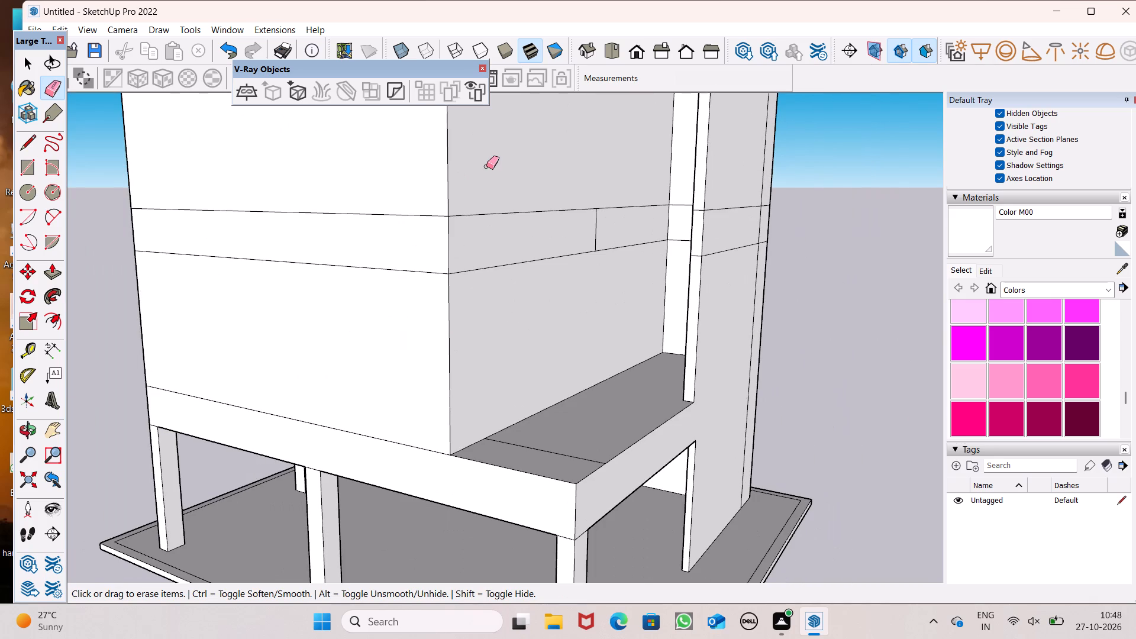
scroll(490, 166, down, 5)
middle_drag(535, 244, 407, 274)
scroll(484, 263, down, 4)
middle_drag(521, 291, 382, 297)
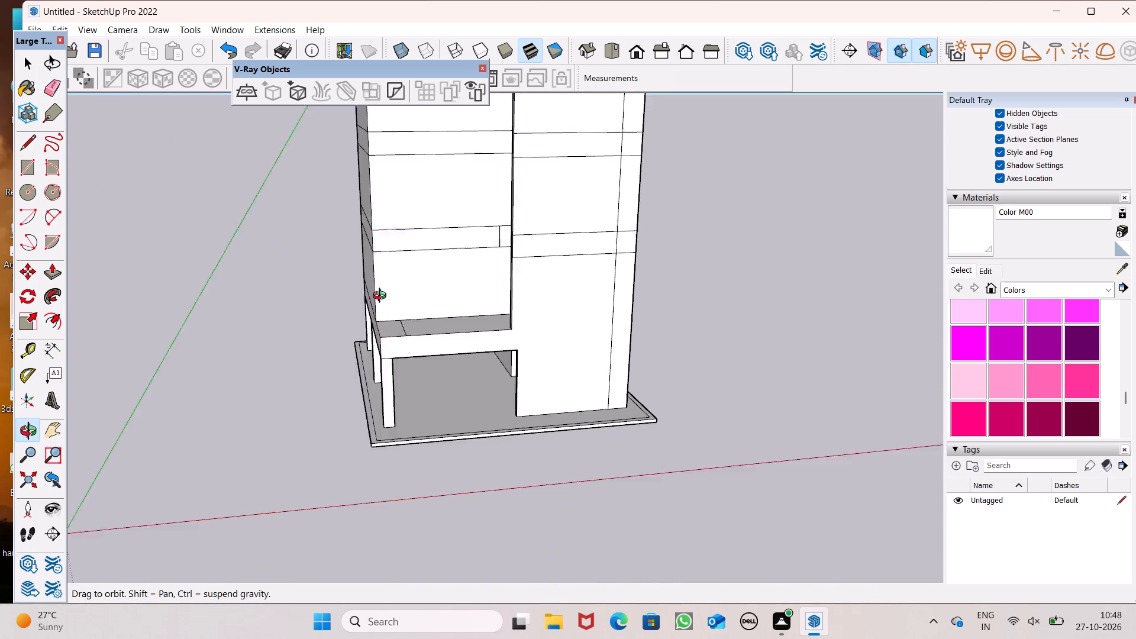
middle_drag(382, 297, 381, 297)
scroll(382, 297, up, 1)
middle_drag(505, 295, 512, 255)
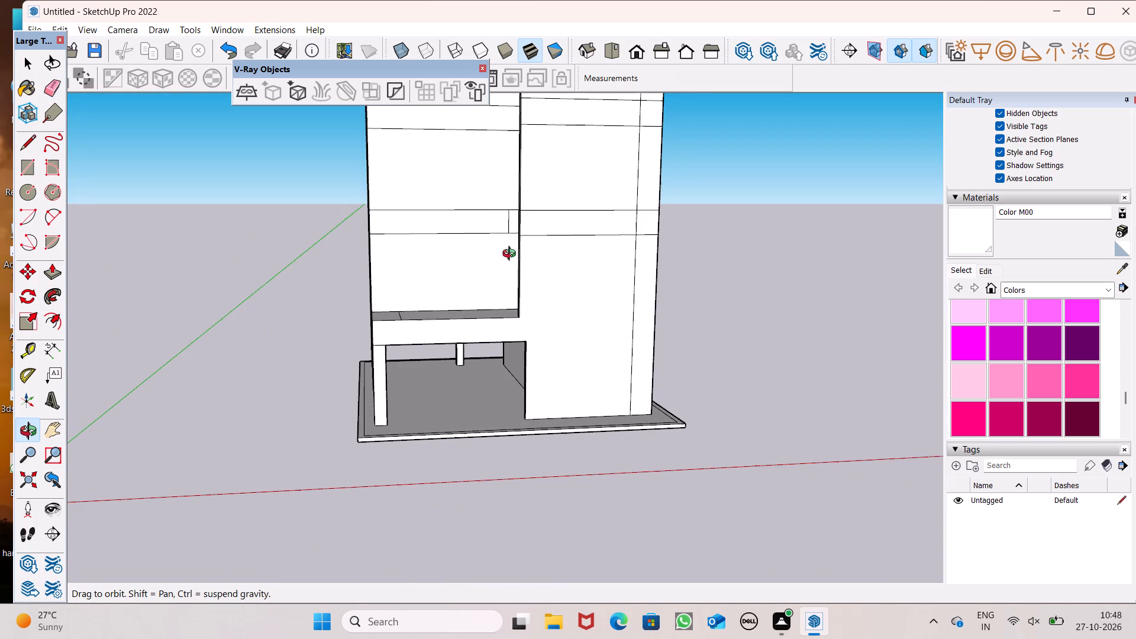
middle_drag(512, 255, 515, 255)
click(54, 268)
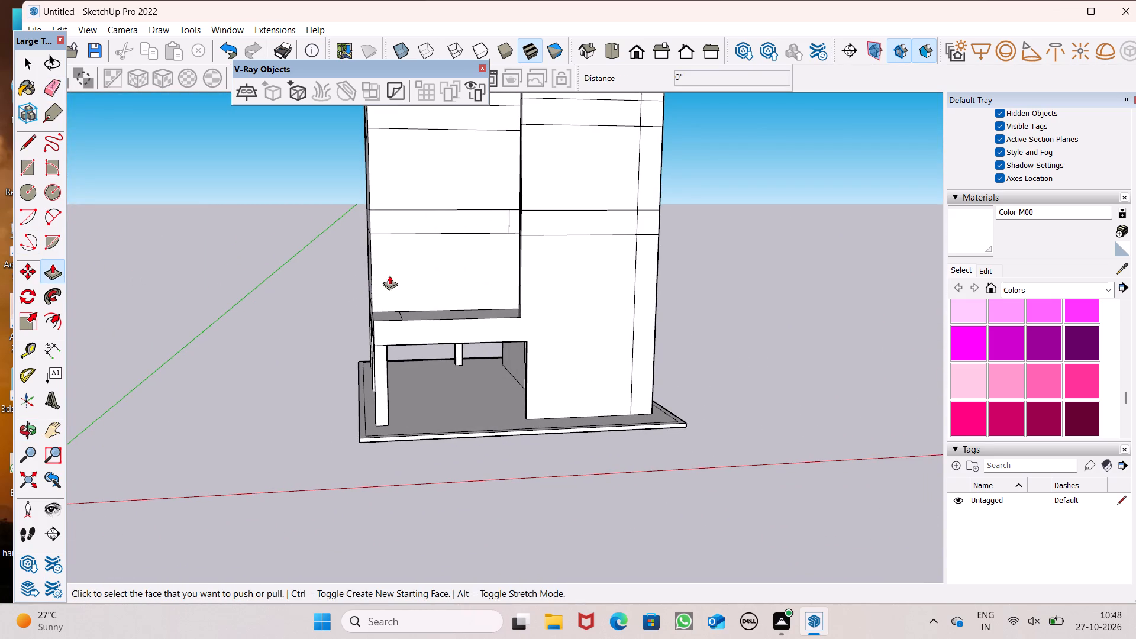
scroll(392, 276, down, 2)
middle_drag(463, 308, 610, 350)
scroll(456, 230, down, 3)
middle_drag(520, 305, 525, 377)
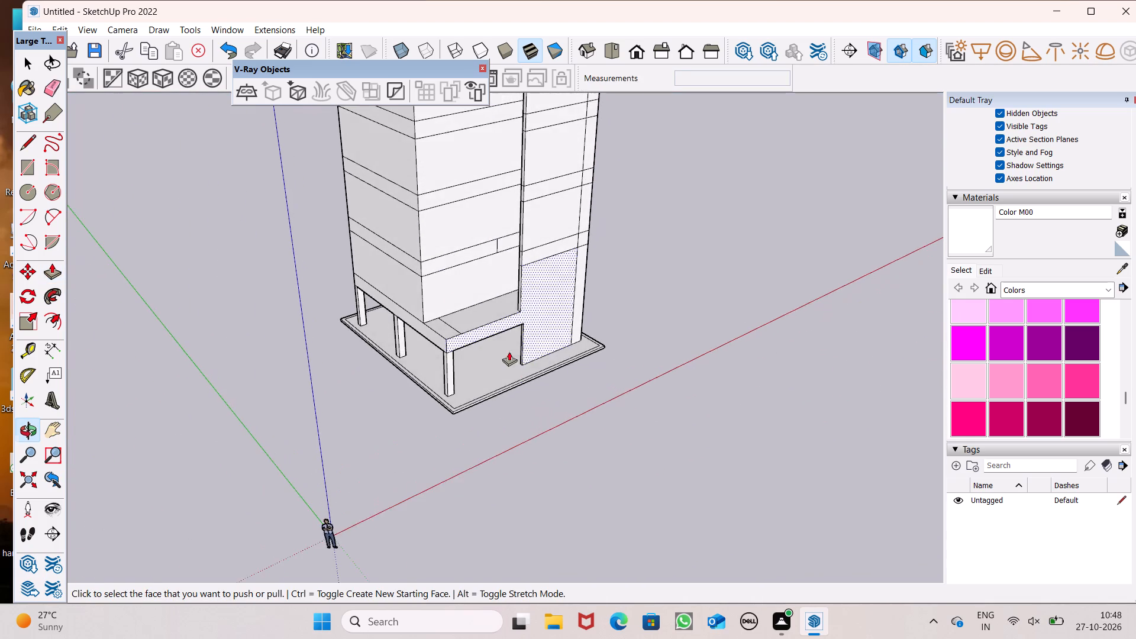
scroll(454, 240, up, 6)
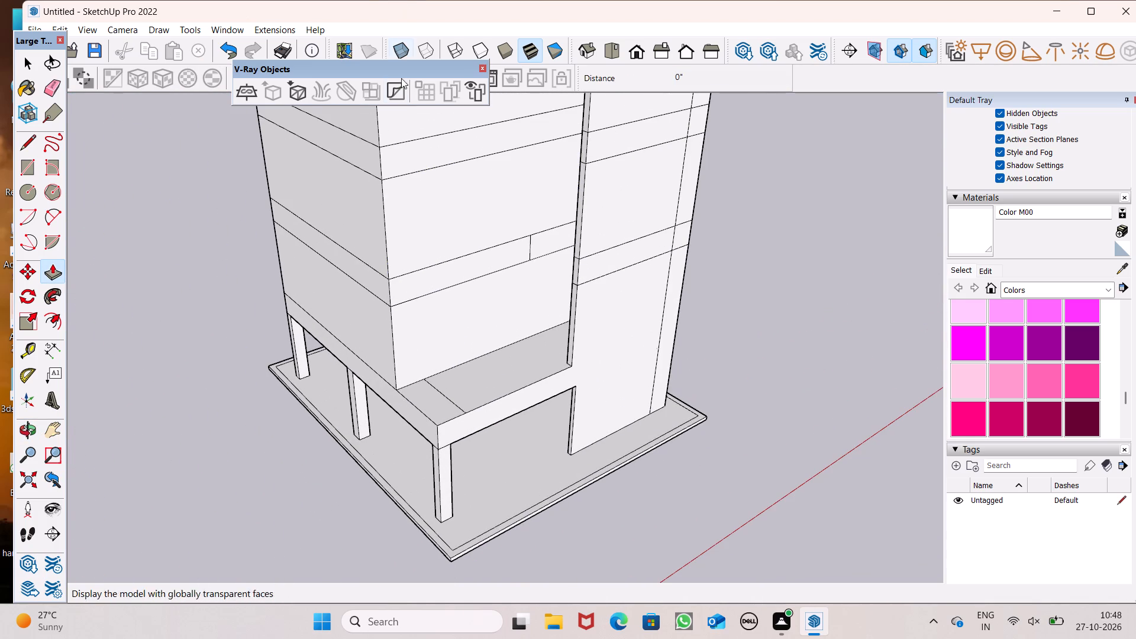
drag(465, 275, 584, 257)
scroll(562, 186, down, 5)
middle_drag(587, 244, 664, 303)
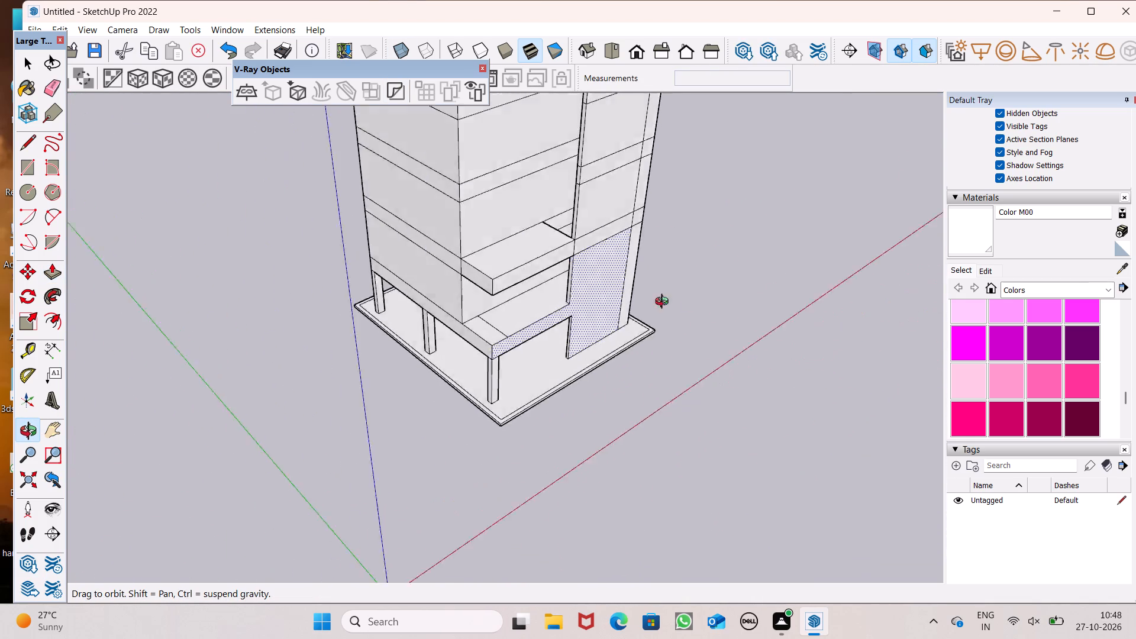
middle_drag(664, 303, 699, 295)
scroll(590, 211, up, 5)
middle_drag(487, 233, 566, 189)
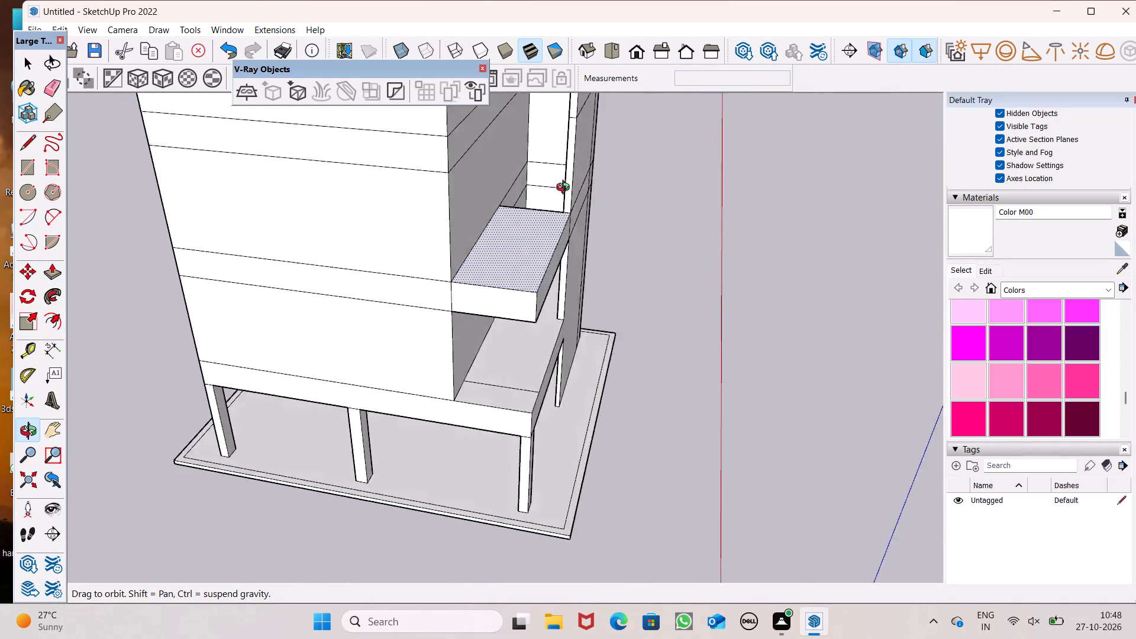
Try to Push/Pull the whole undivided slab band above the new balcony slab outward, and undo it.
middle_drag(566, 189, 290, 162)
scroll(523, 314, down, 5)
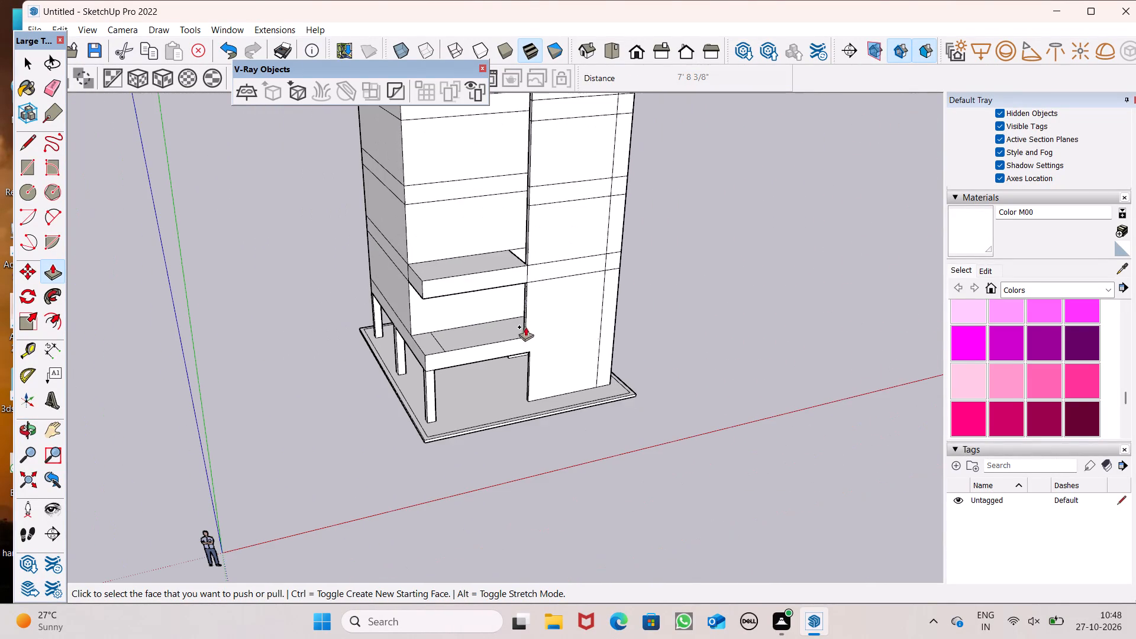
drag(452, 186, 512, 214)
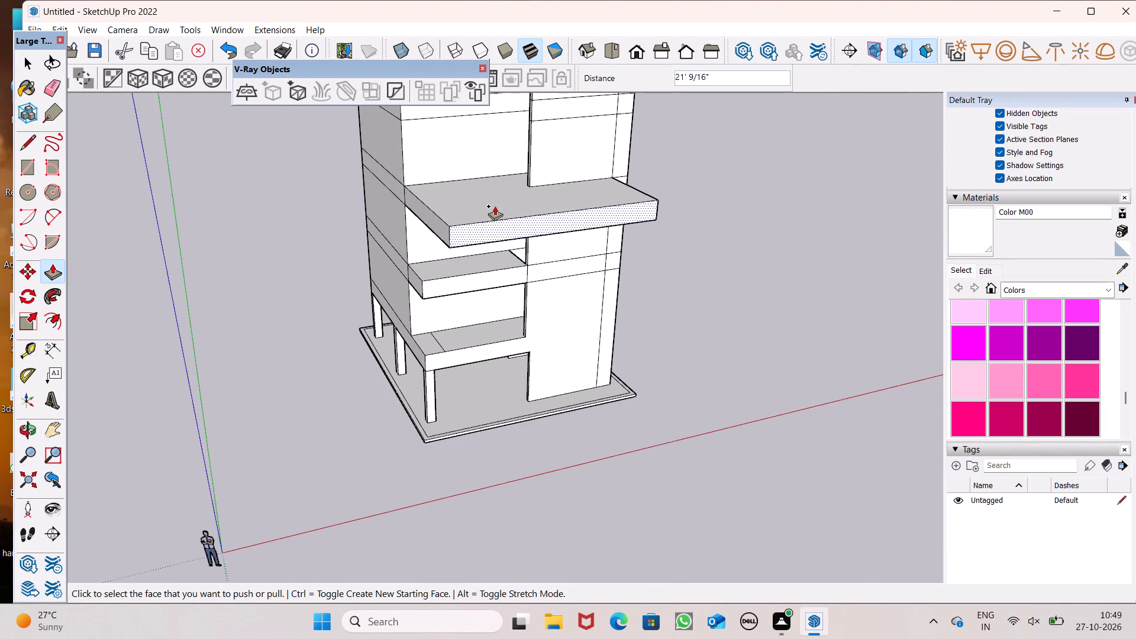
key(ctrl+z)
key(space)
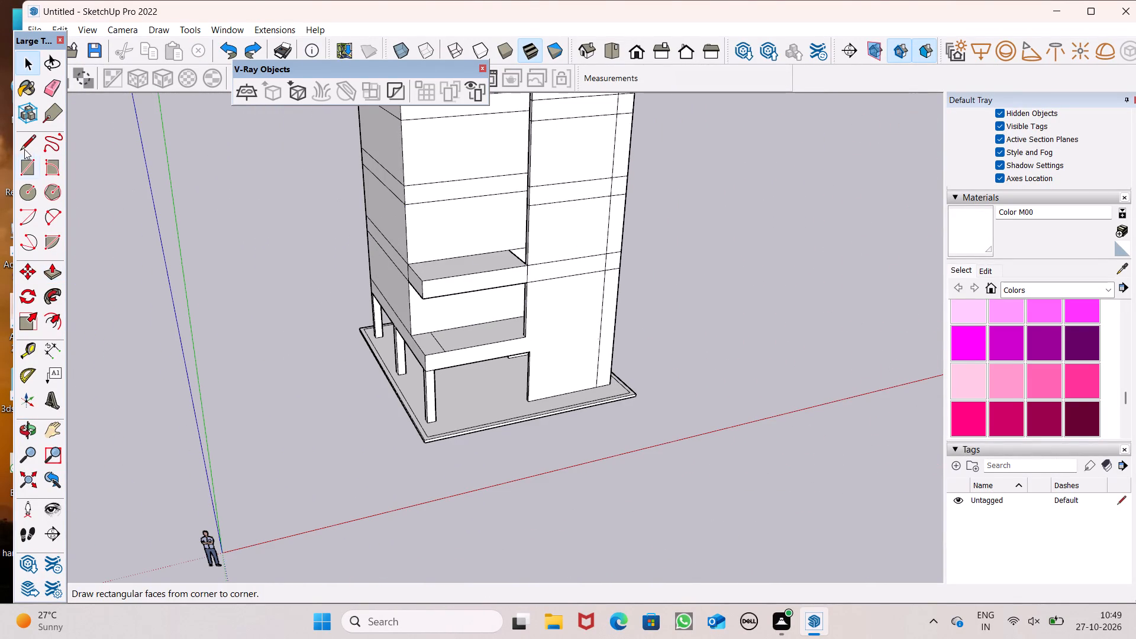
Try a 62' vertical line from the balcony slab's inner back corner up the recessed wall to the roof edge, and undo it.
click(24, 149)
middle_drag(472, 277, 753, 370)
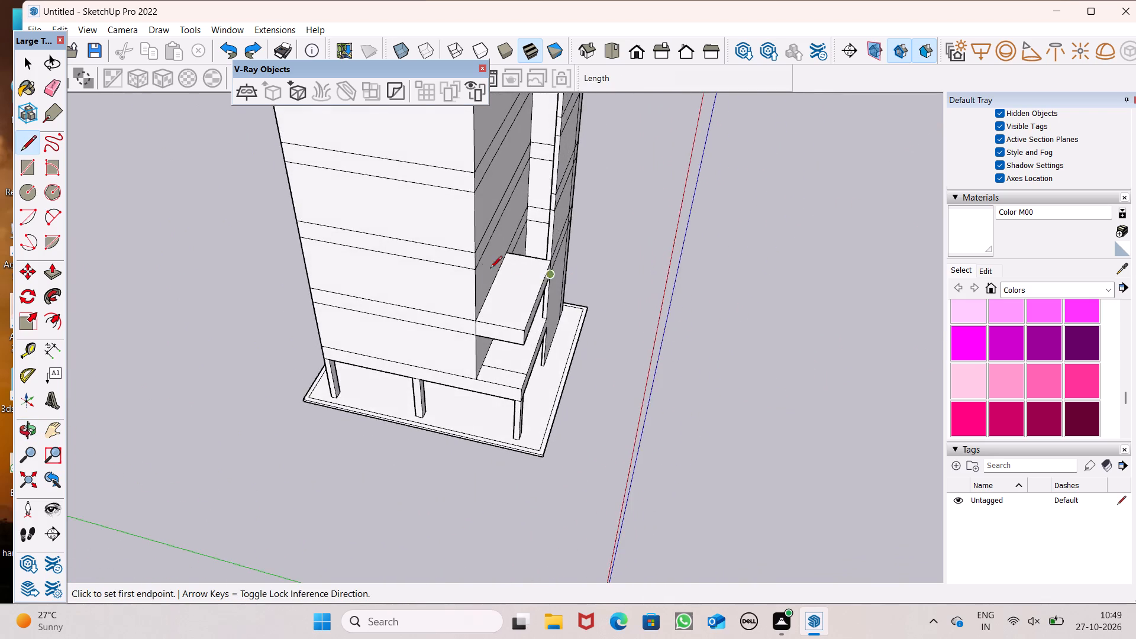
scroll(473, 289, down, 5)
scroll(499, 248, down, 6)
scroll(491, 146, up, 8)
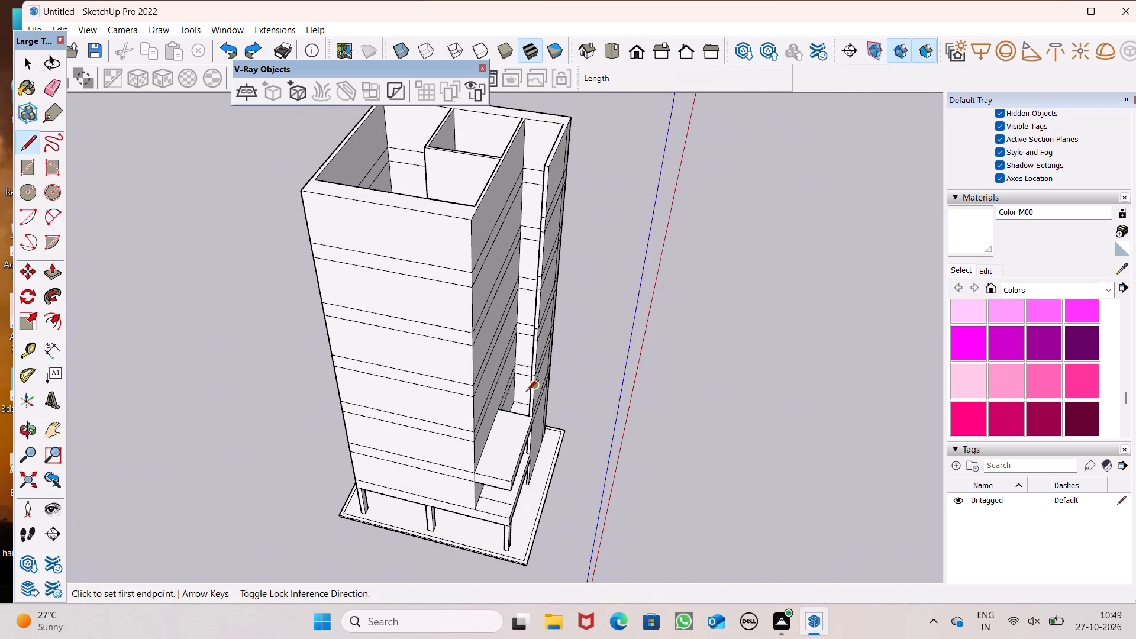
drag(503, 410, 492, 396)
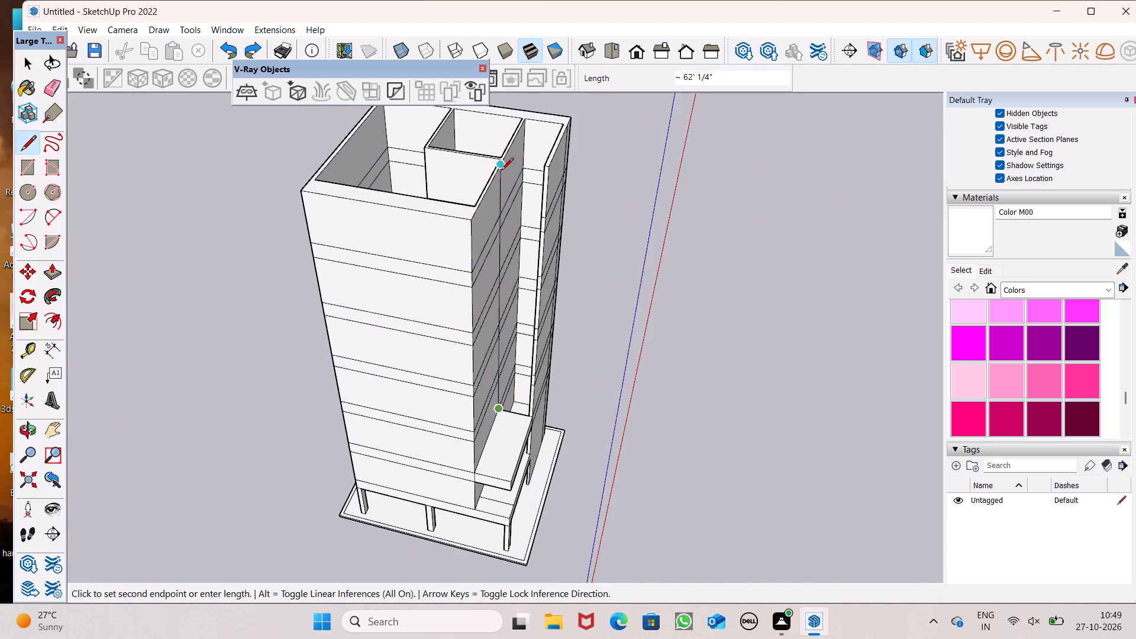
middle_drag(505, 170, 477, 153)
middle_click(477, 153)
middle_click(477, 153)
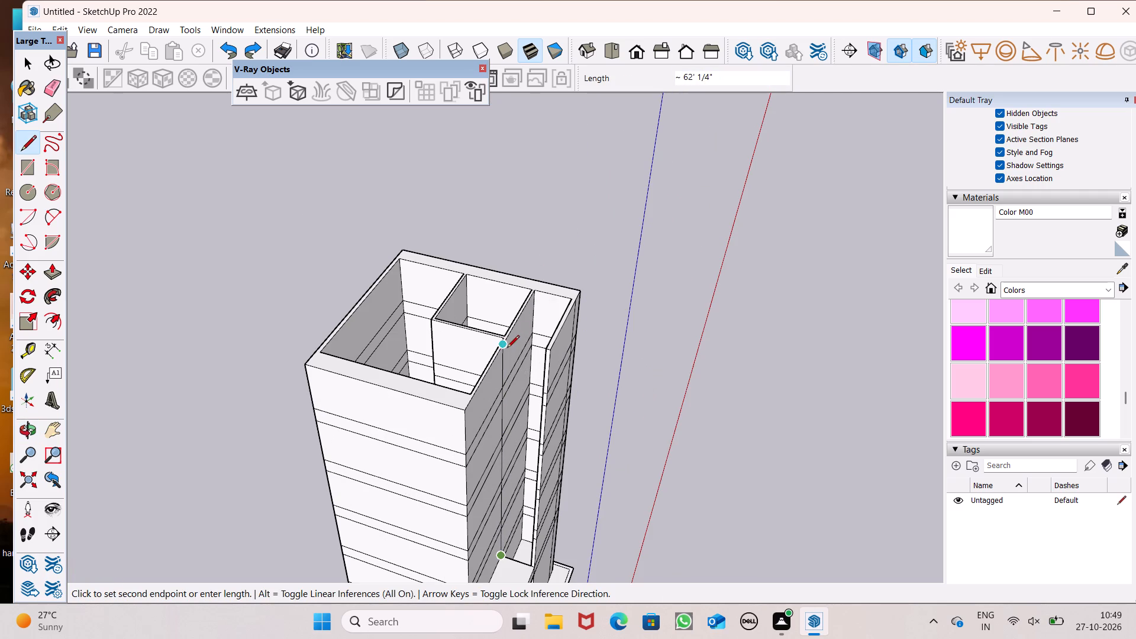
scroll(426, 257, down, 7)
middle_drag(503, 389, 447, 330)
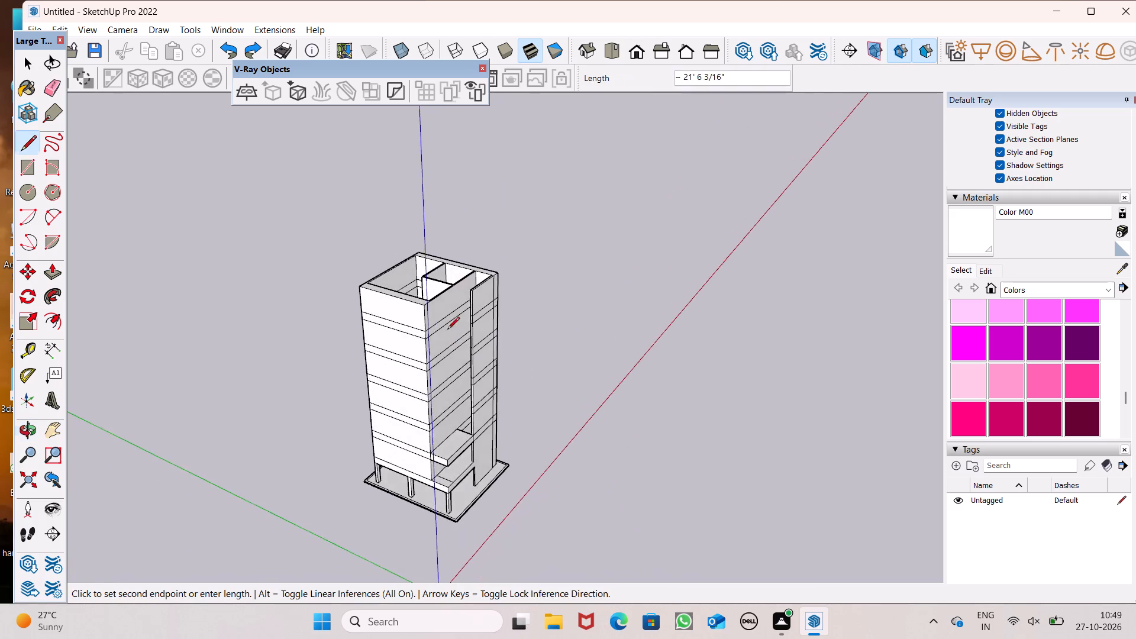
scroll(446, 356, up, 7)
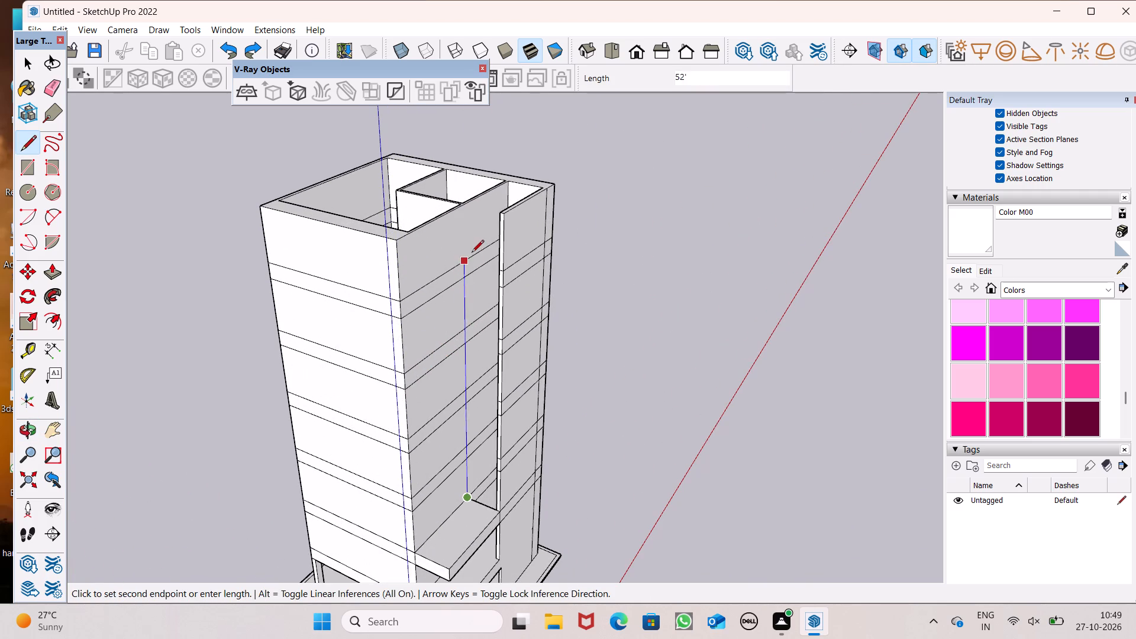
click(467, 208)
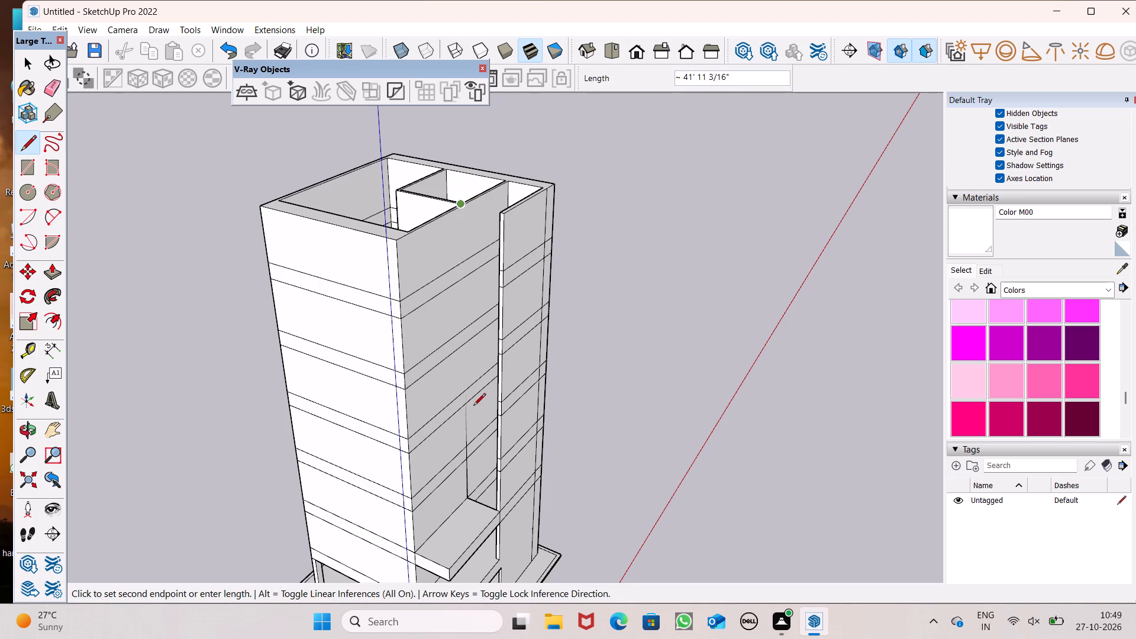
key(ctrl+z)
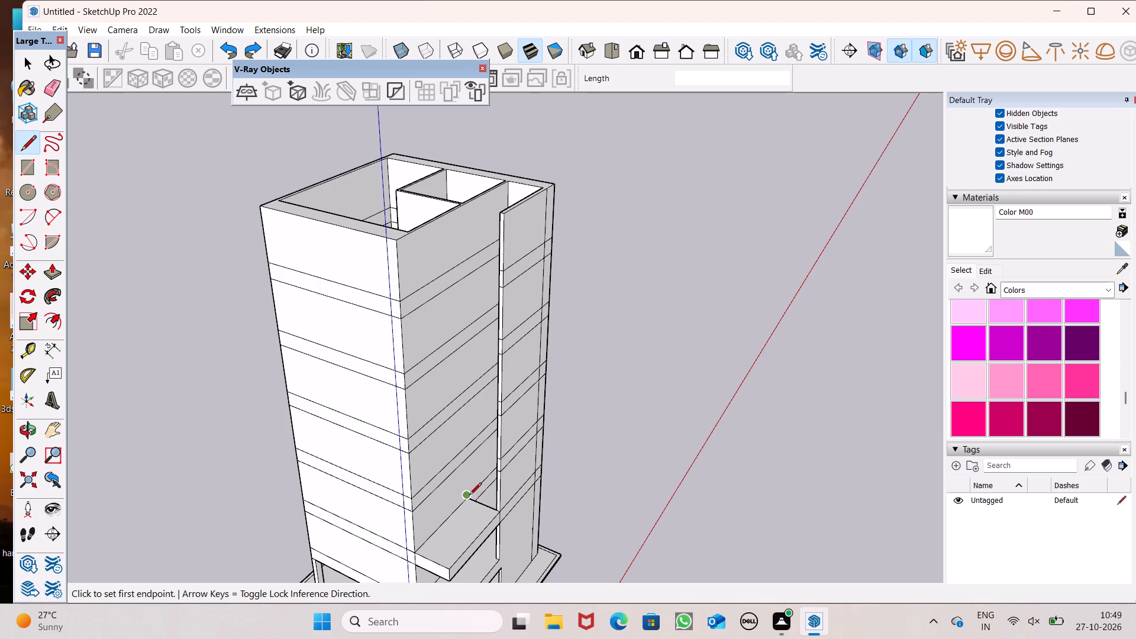
Draw a 62' vertical line from the balcony slab's inner back corner up the recessed wall to the roof edge.
drag(469, 499, 466, 490)
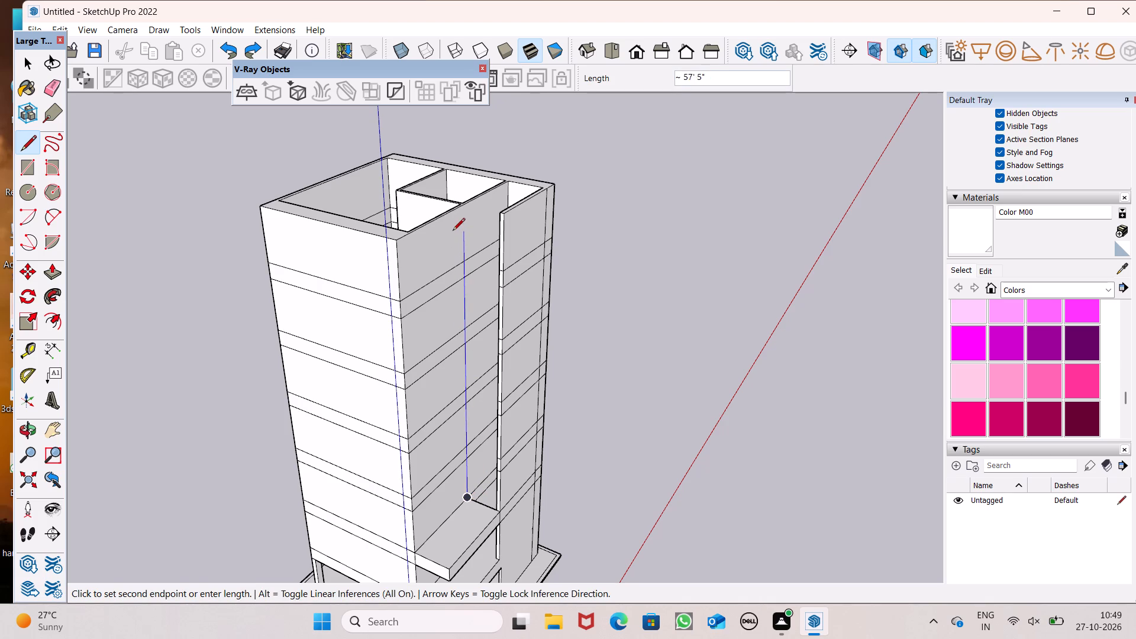
click(460, 211)
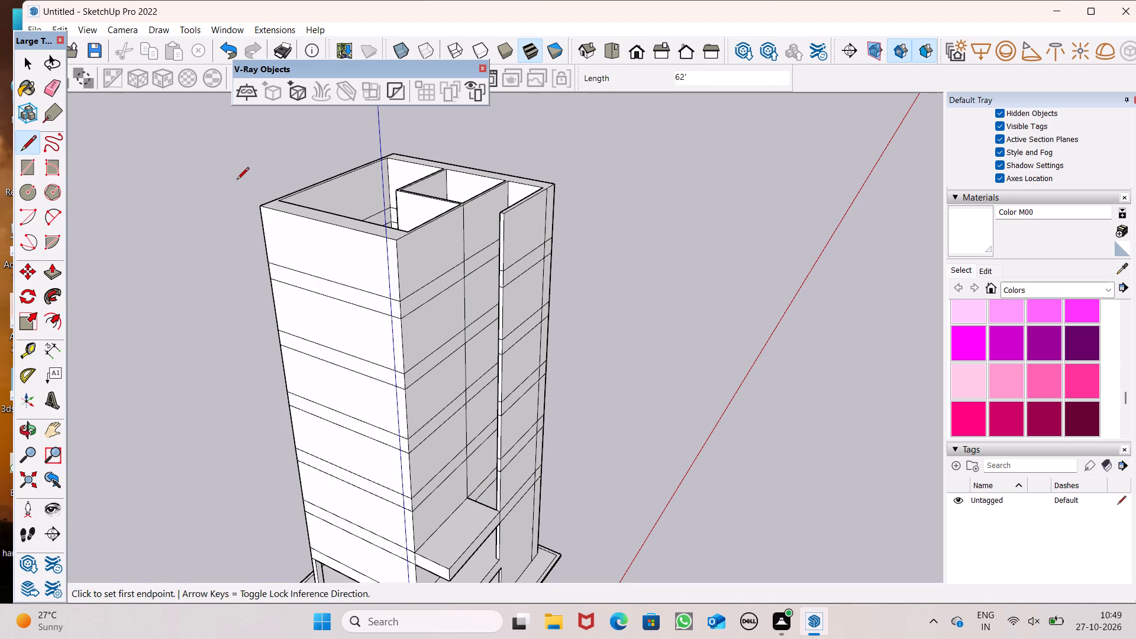
Push/Pull the four remaining recessed slab bands, from the building corner to the dividing line, outward 7' 8 3/8", flush with the projecting wall.
scroll(237, 180, down, 3)
middle_drag(459, 360, 340, 330)
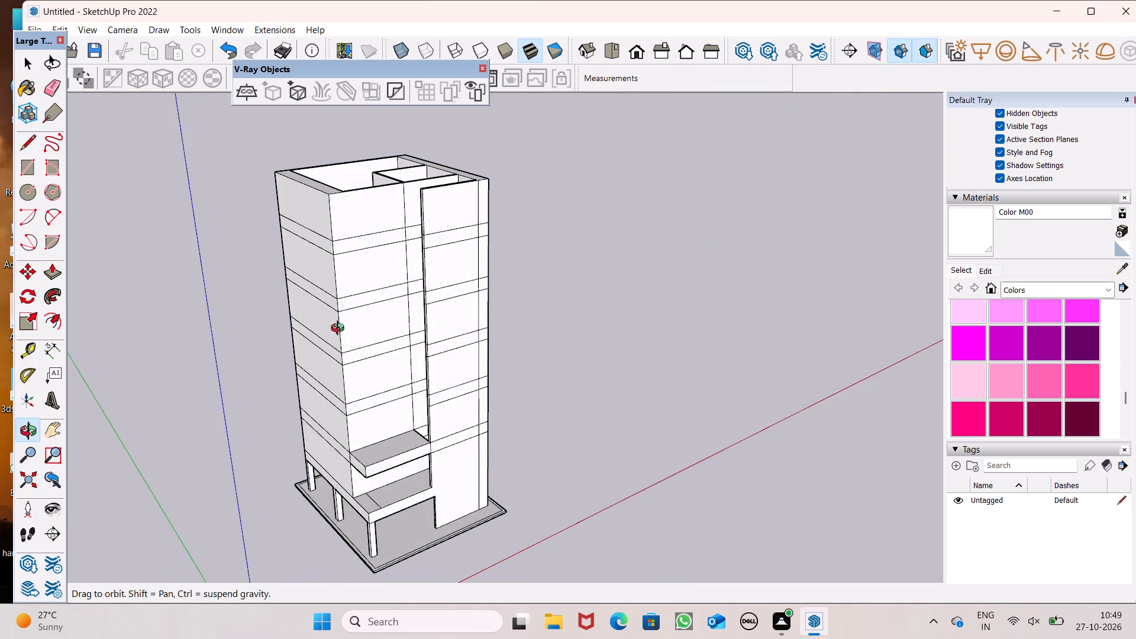
middle_drag(340, 330, 273, 331)
click(58, 277)
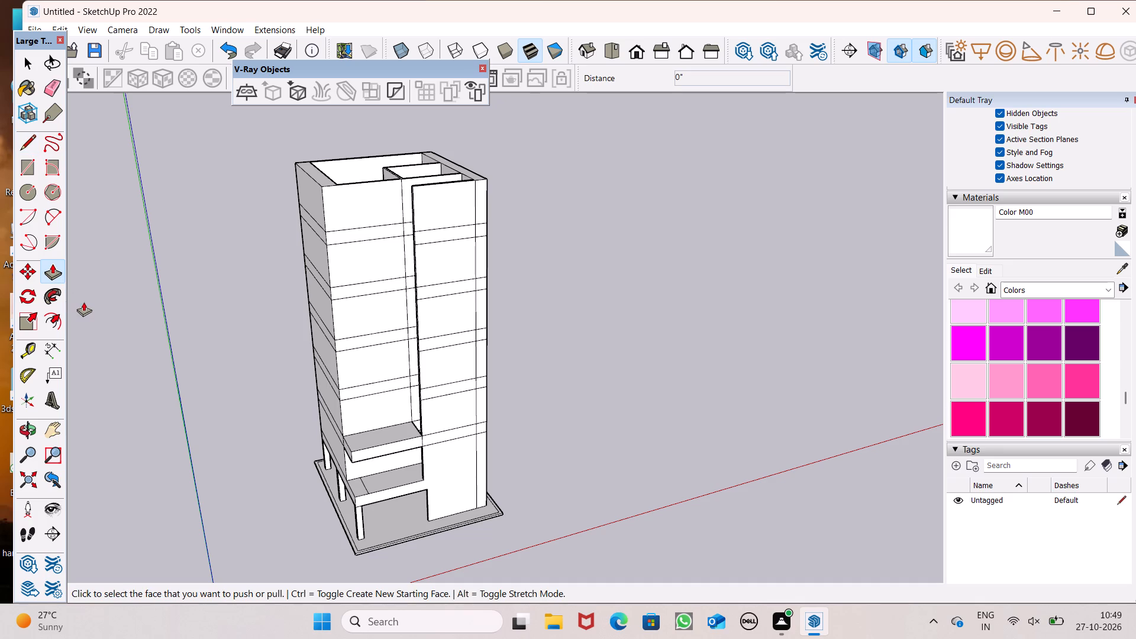
middle_drag(373, 418, 414, 403)
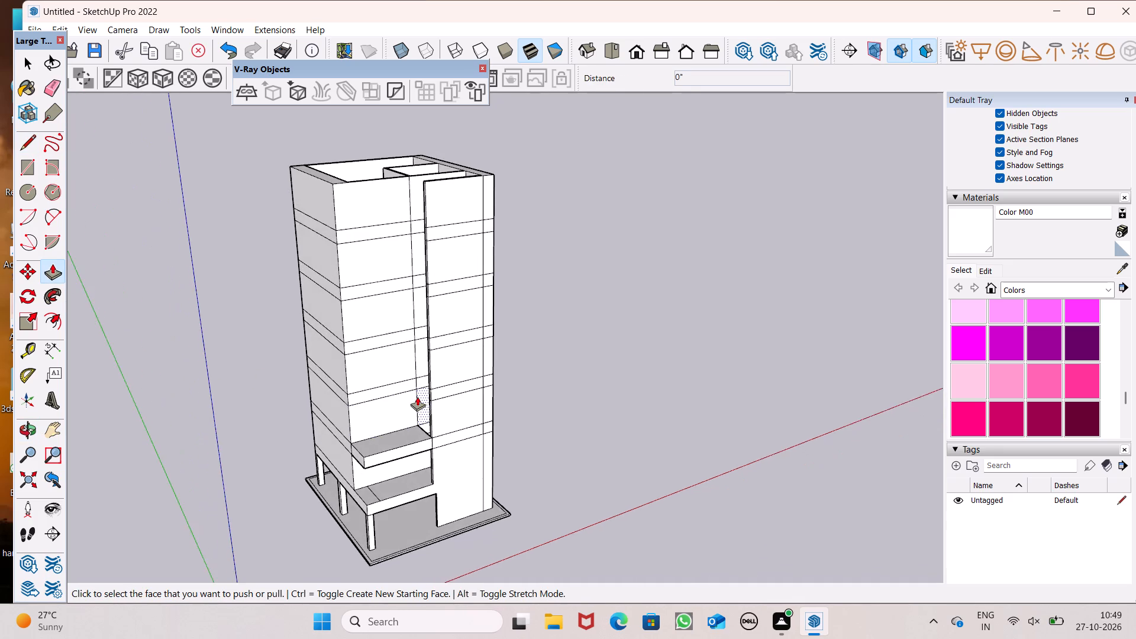
scroll(417, 396, up, 5)
drag(375, 389, 477, 386)
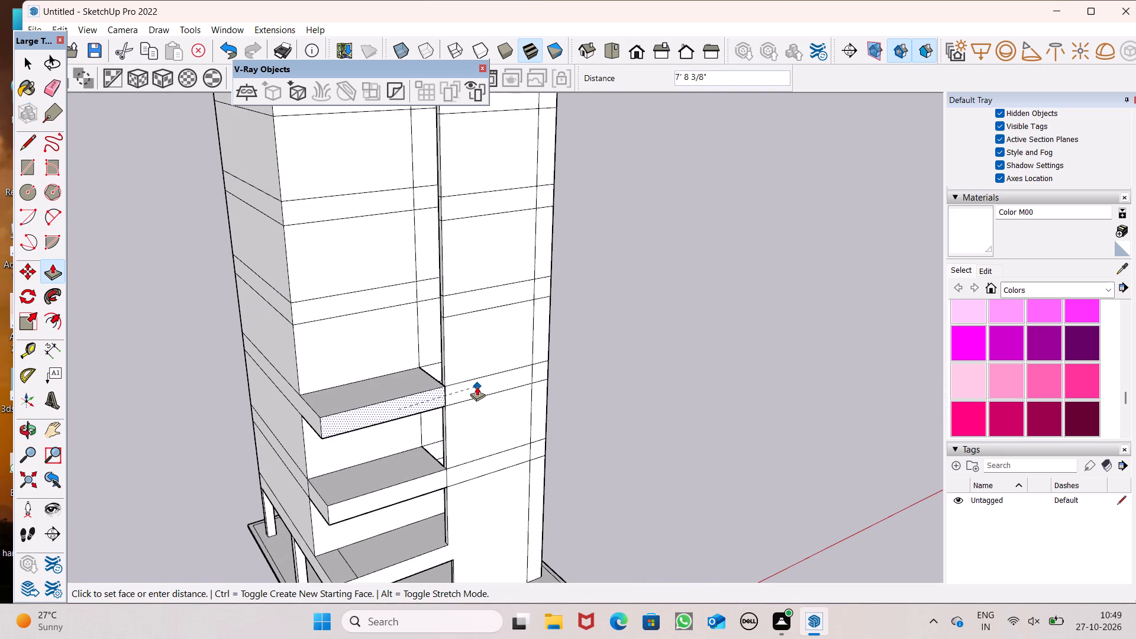
drag(477, 386, 477, 386)
drag(386, 304, 467, 295)
drag(359, 206, 457, 195)
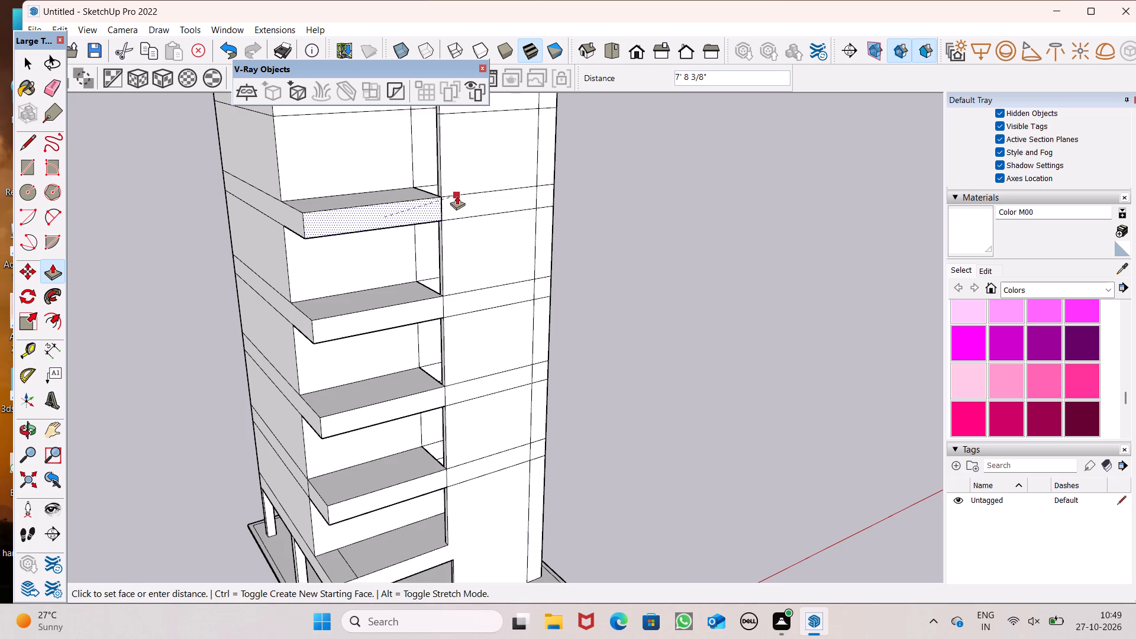
drag(457, 195, 457, 195)
scroll(445, 288, down, 8)
scroll(431, 243, up, 5)
drag(406, 244, 452, 247)
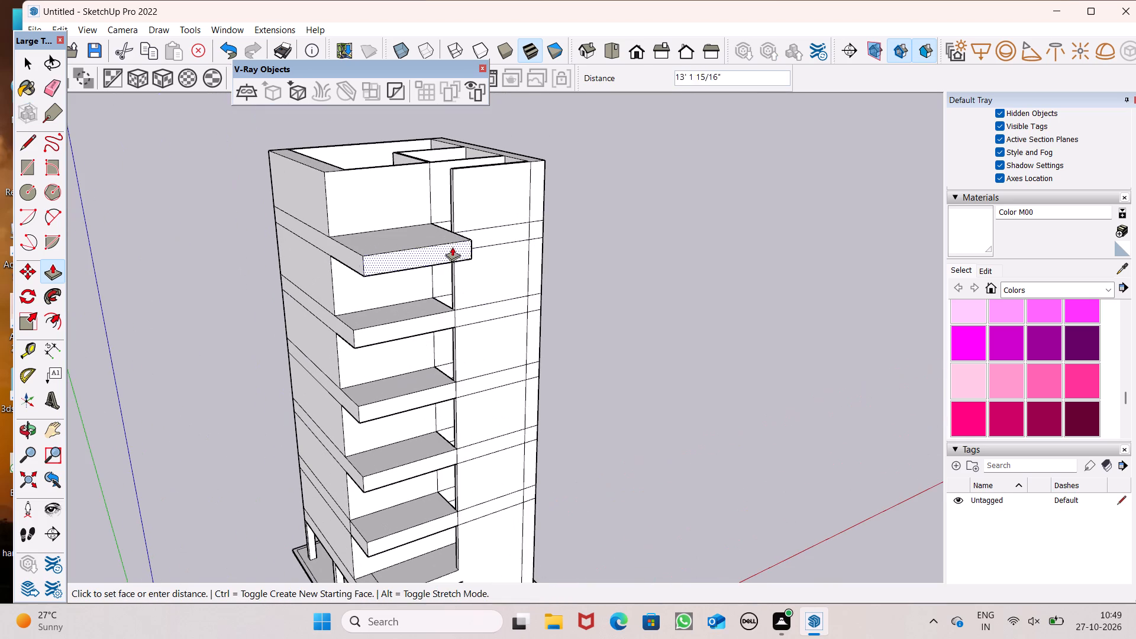
drag(452, 247, 475, 231)
Examine the stacked balcony slabs from several angles around the building, including from below and straight at the front.
scroll(451, 183, down, 4)
middle_drag(463, 248, 204, 370)
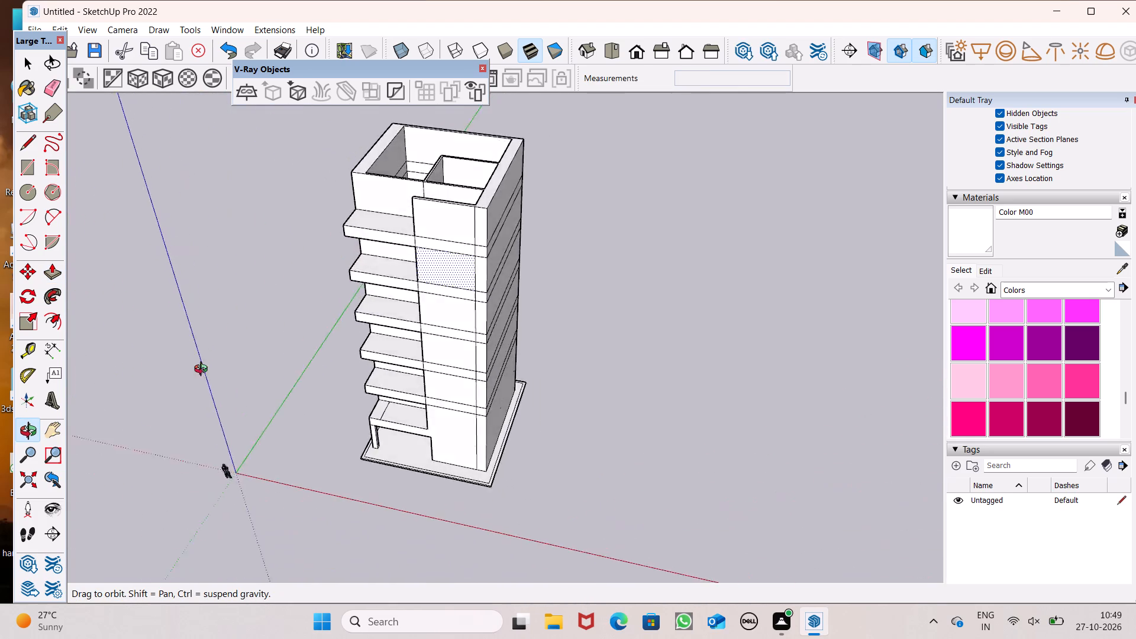
middle_drag(204, 370, 535, 220)
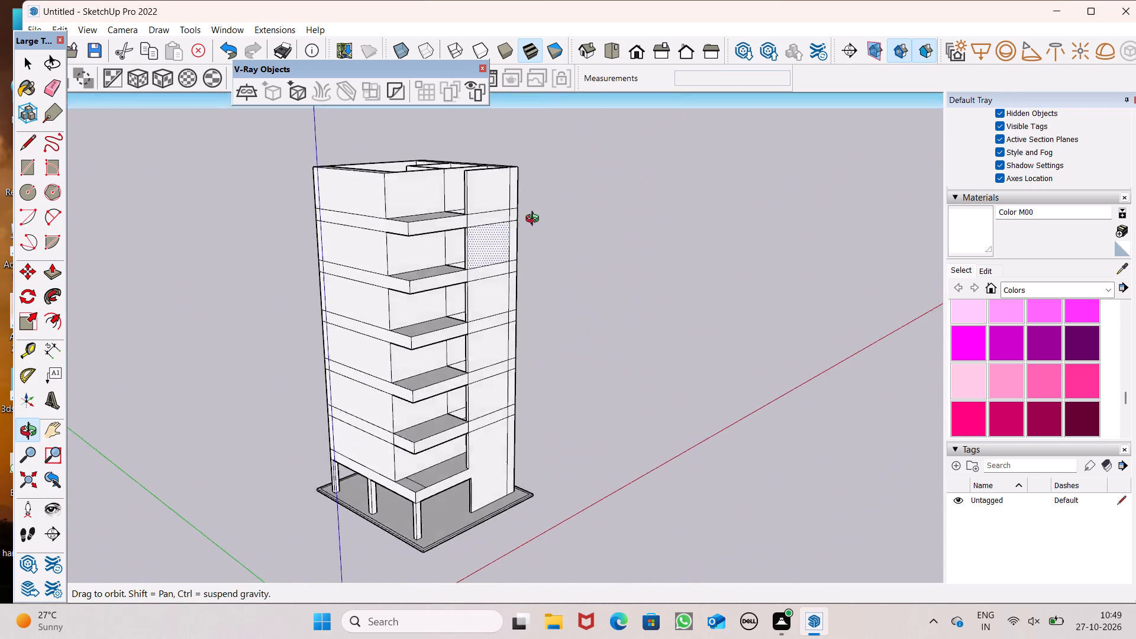
middle_drag(535, 220, 617, 157)
middle_drag(500, 406, 524, 370)
scroll(524, 370, up, 6)
middle_drag(499, 421, 518, 437)
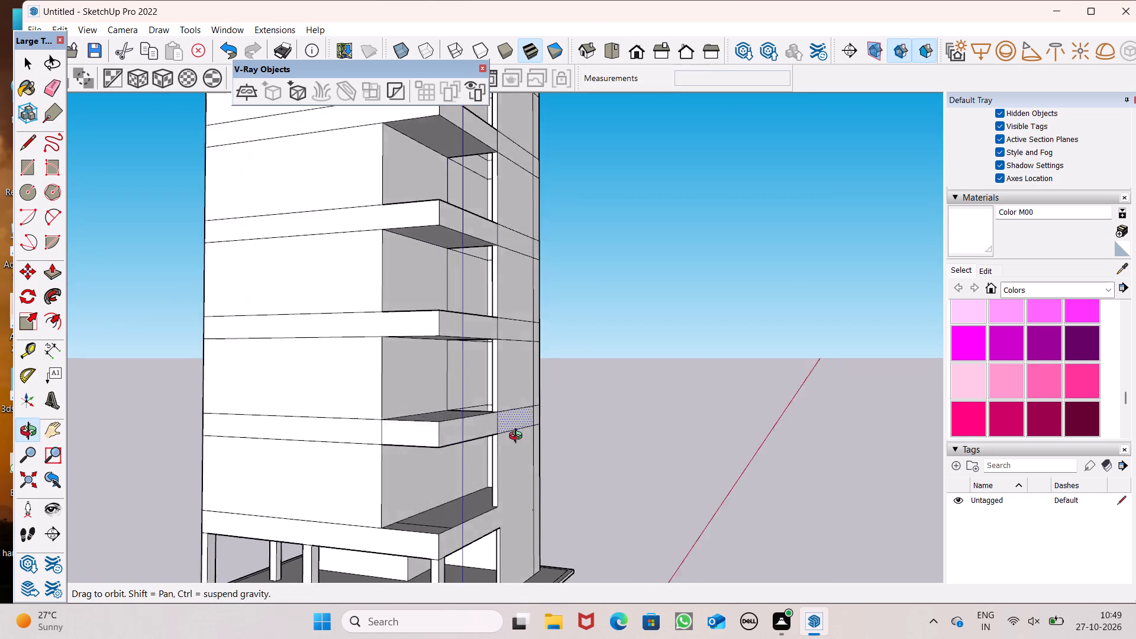
middle_drag(518, 437, 546, 486)
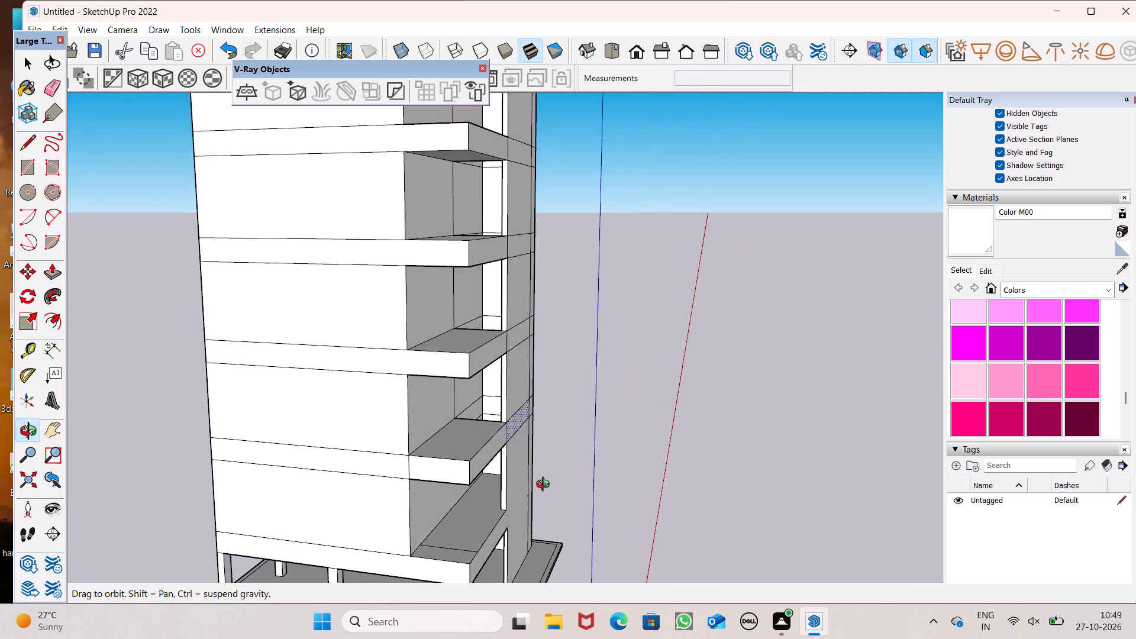
middle_drag(546, 486, 575, 436)
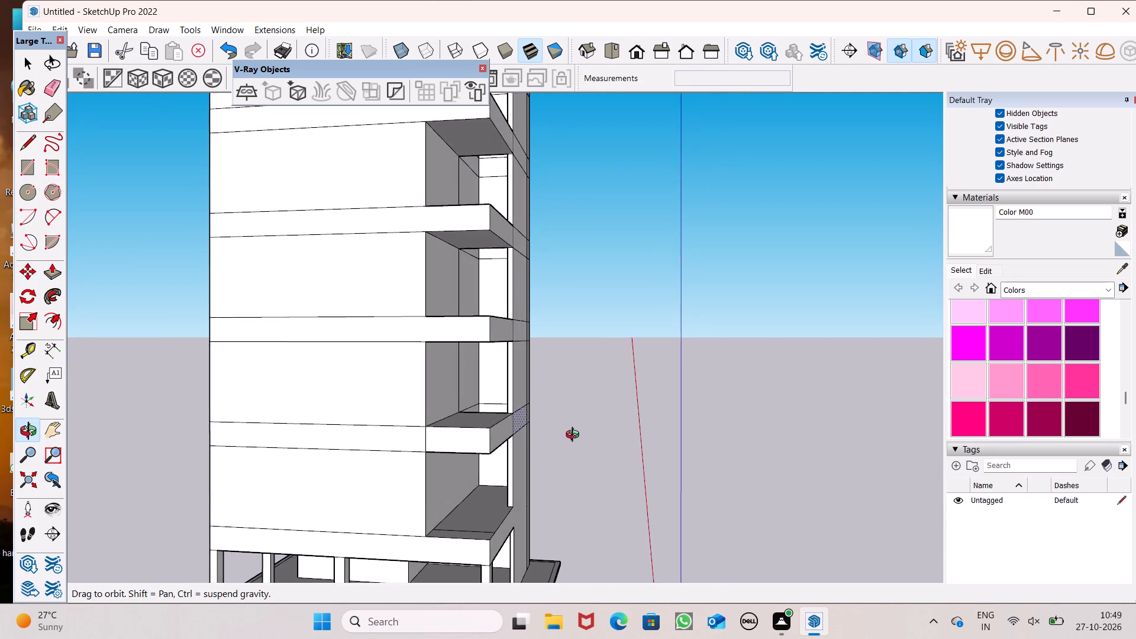
middle_drag(575, 436, 569, 442)
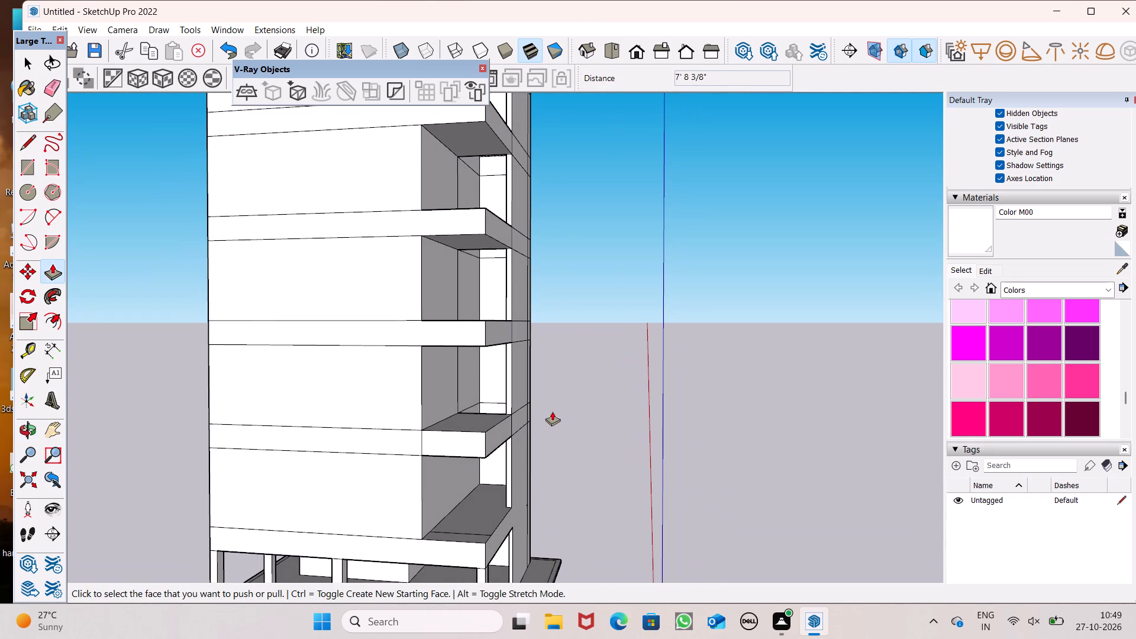
scroll(552, 411, down, 4)
middle_drag(587, 433, 285, 486)
scroll(285, 486, up, 1)
scroll(626, 367, down, 5)
middle_drag(646, 424, 512, 447)
scroll(517, 436, up, 1)
scroll(649, 373, down, 2)
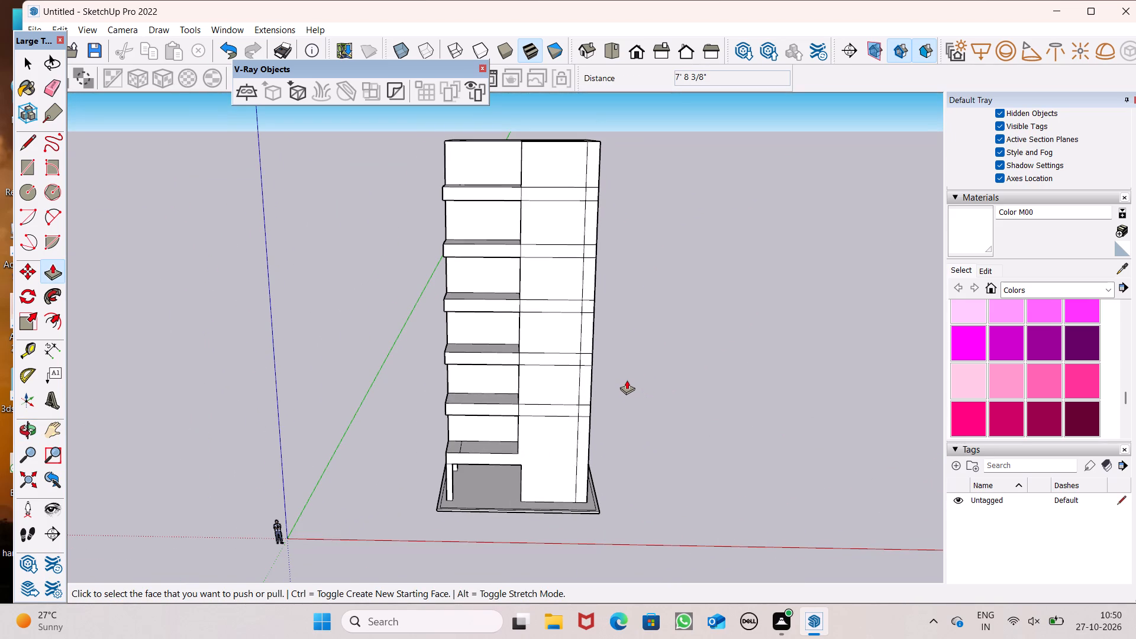
scroll(640, 350, down, 3)
middle_drag(683, 417, 679, 339)
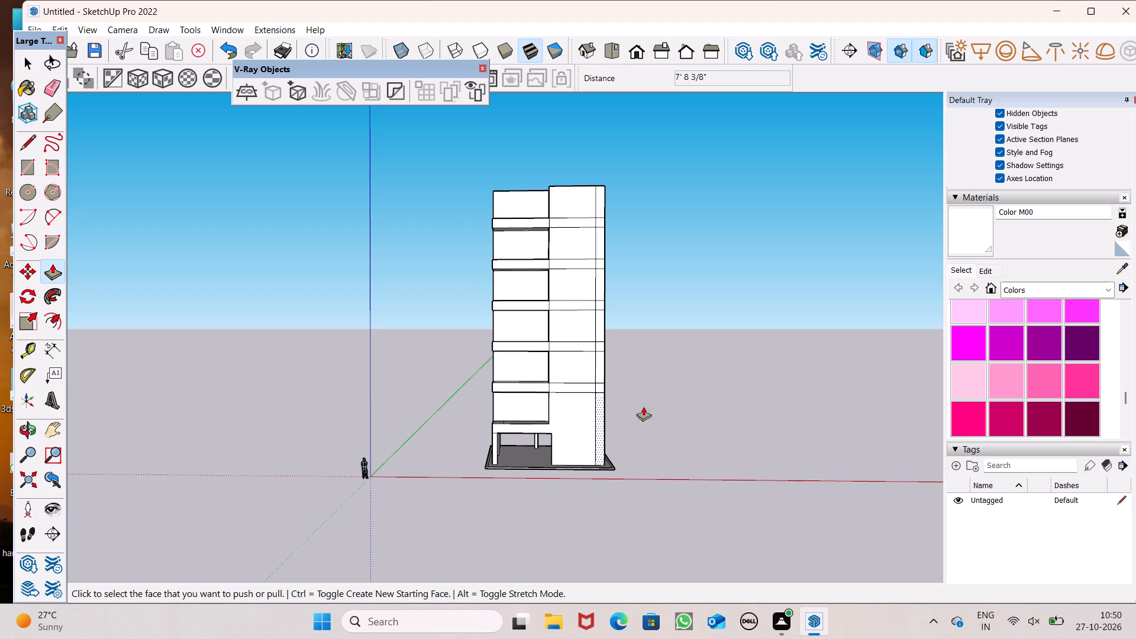
middle_drag(609, 443, 630, 489)
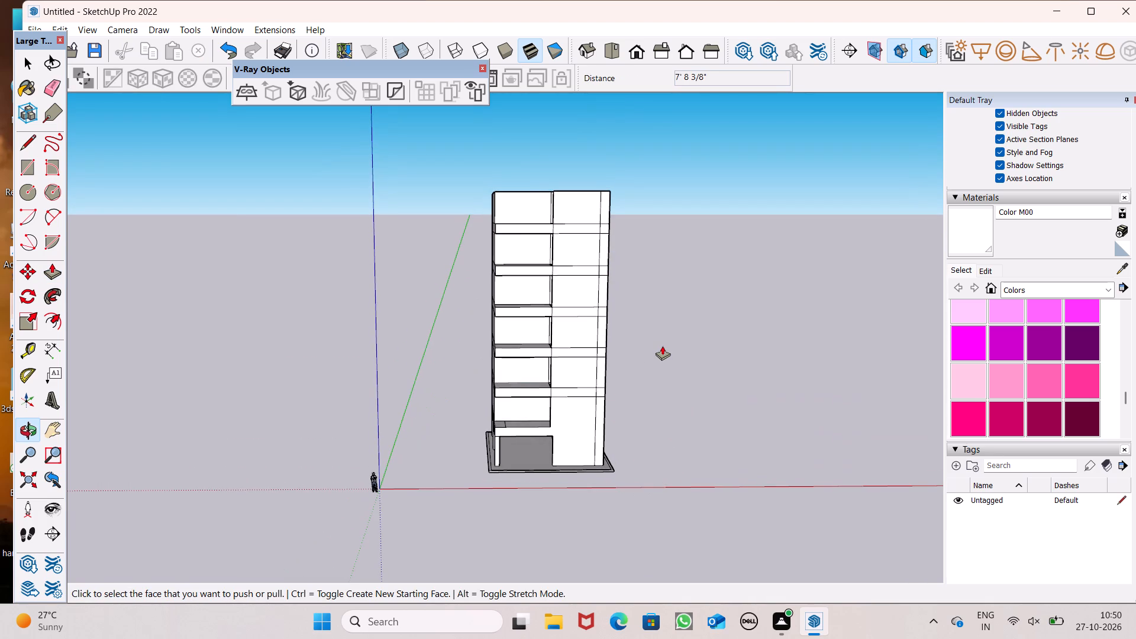
scroll(659, 335, up, 1)
scroll(646, 356, down, 2)
scroll(622, 256, up, 3)
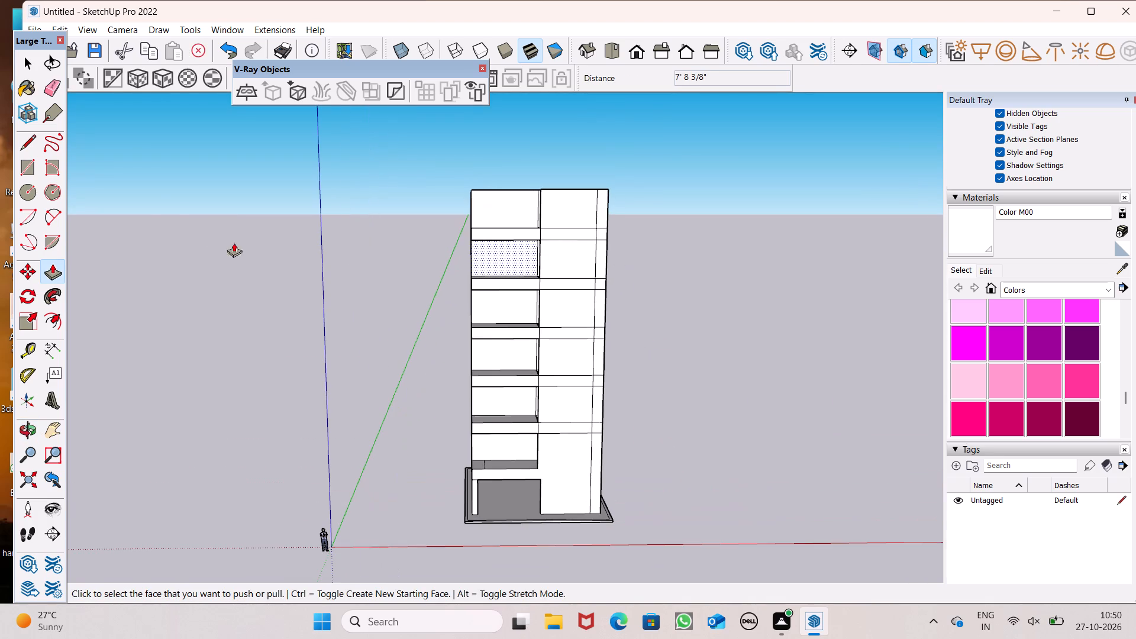
Place a horizontal guide 1' above the bottom edge of the lowest balcony slab's front face.
click(32, 143)
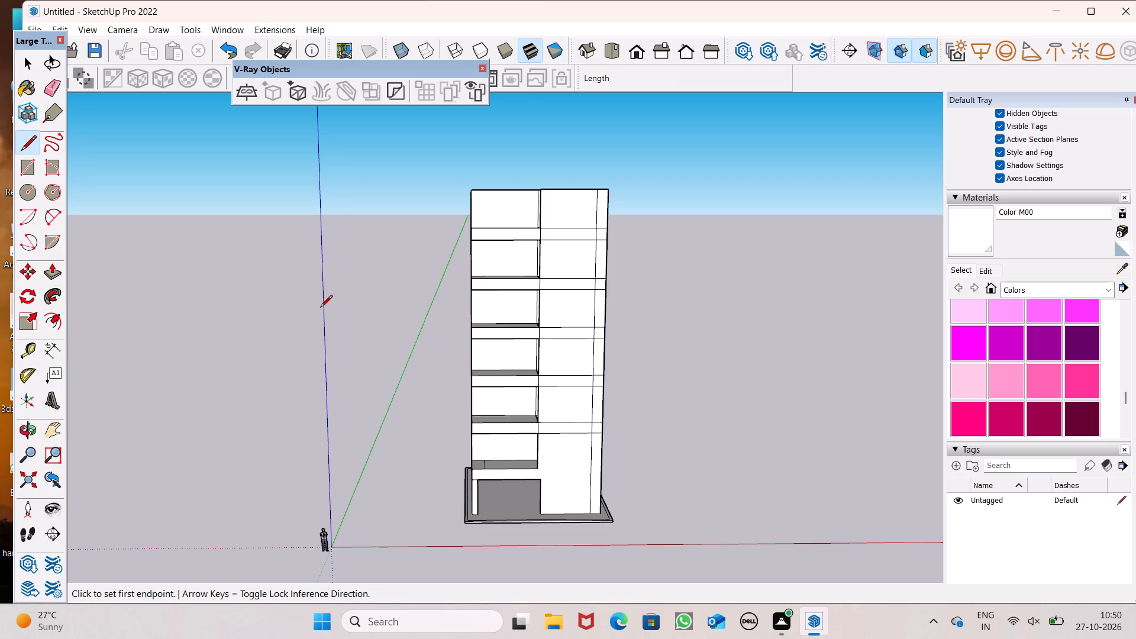
scroll(575, 466, up, 1)
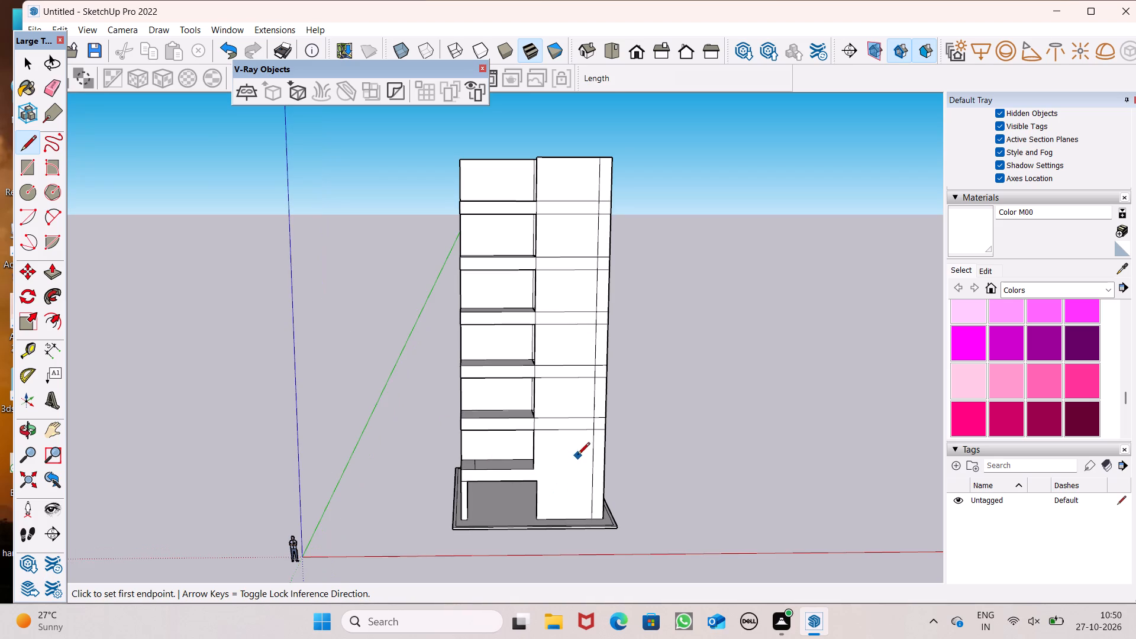
scroll(584, 477, up, 7)
scroll(556, 386, down, 4)
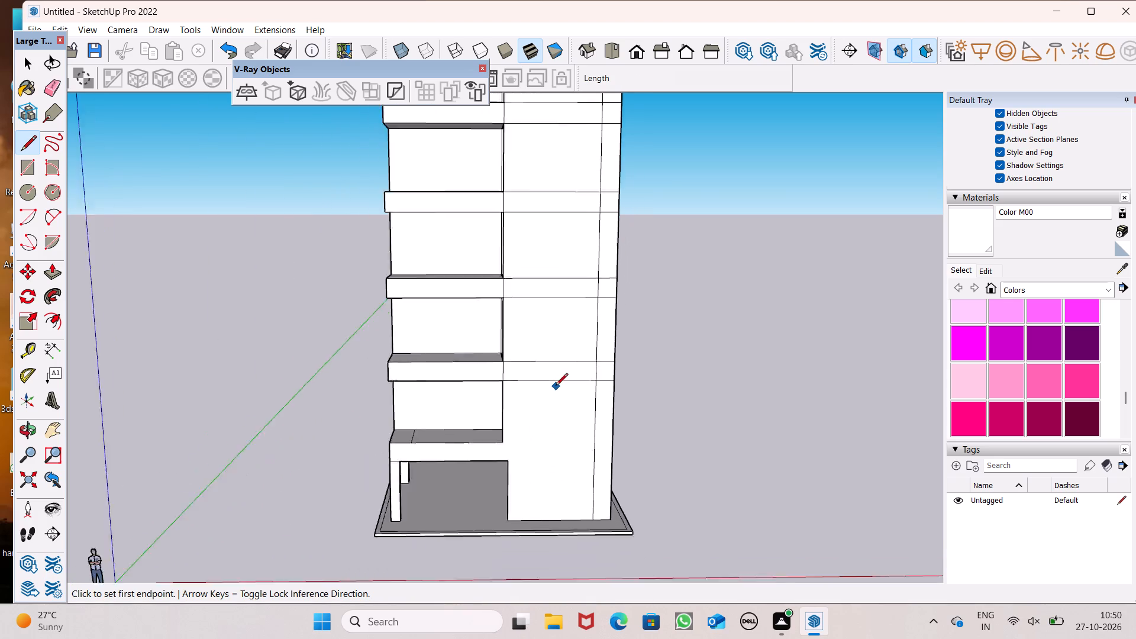
scroll(556, 386, down, 1)
middle_drag(529, 504, 598, 454)
scroll(504, 436, up, 6)
scroll(405, 433, up, 5)
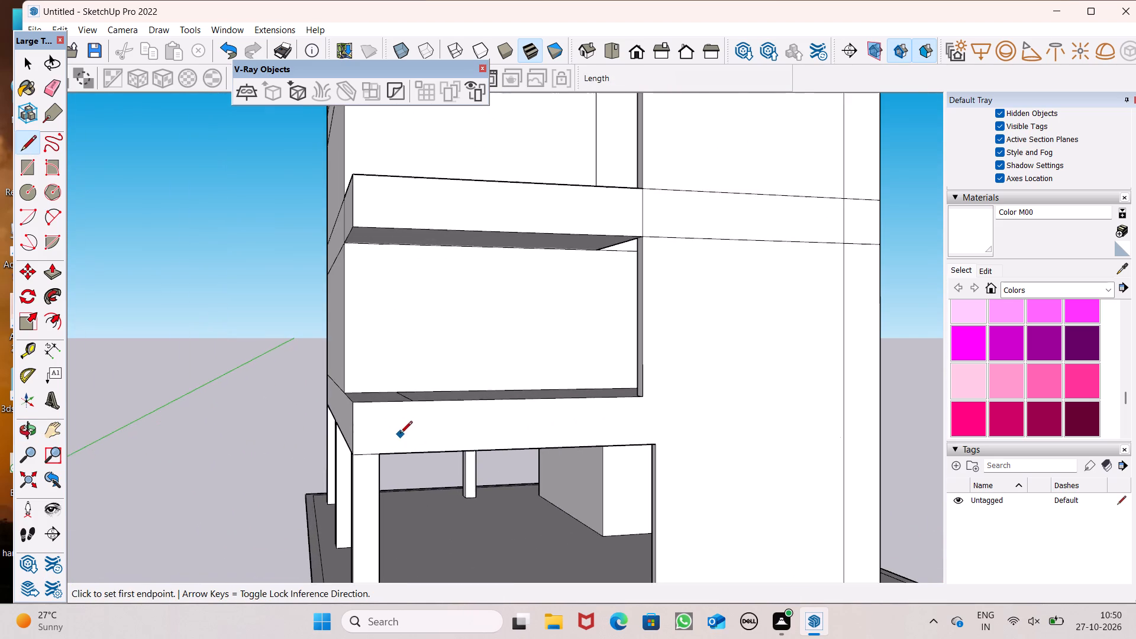
scroll(603, 334, down, 6)
scroll(601, 385, up, 7)
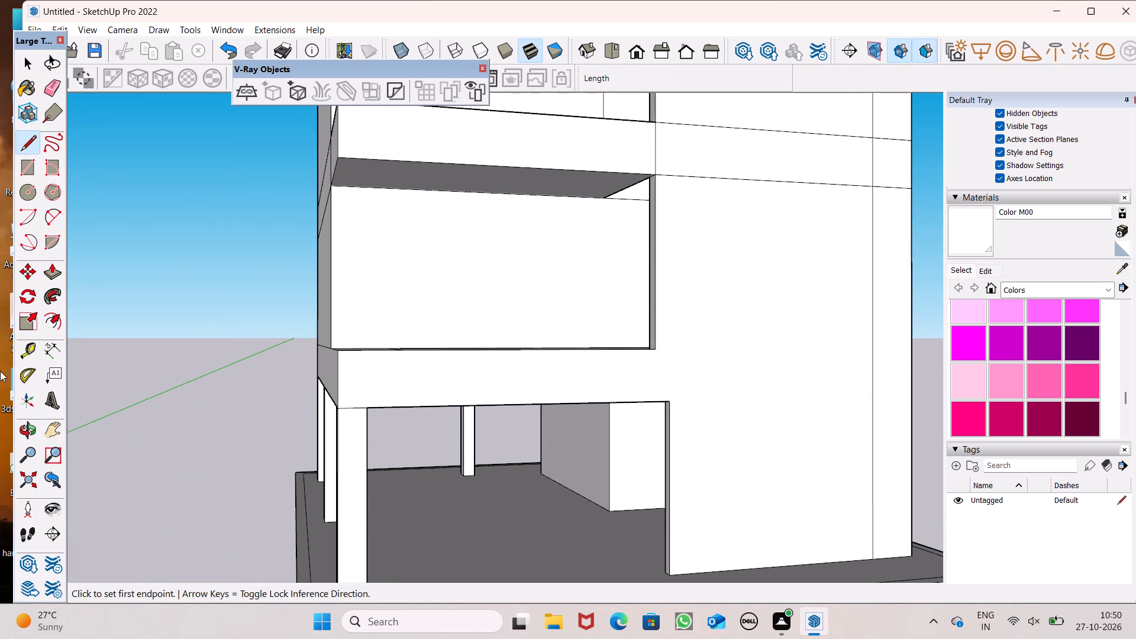
click(28, 351)
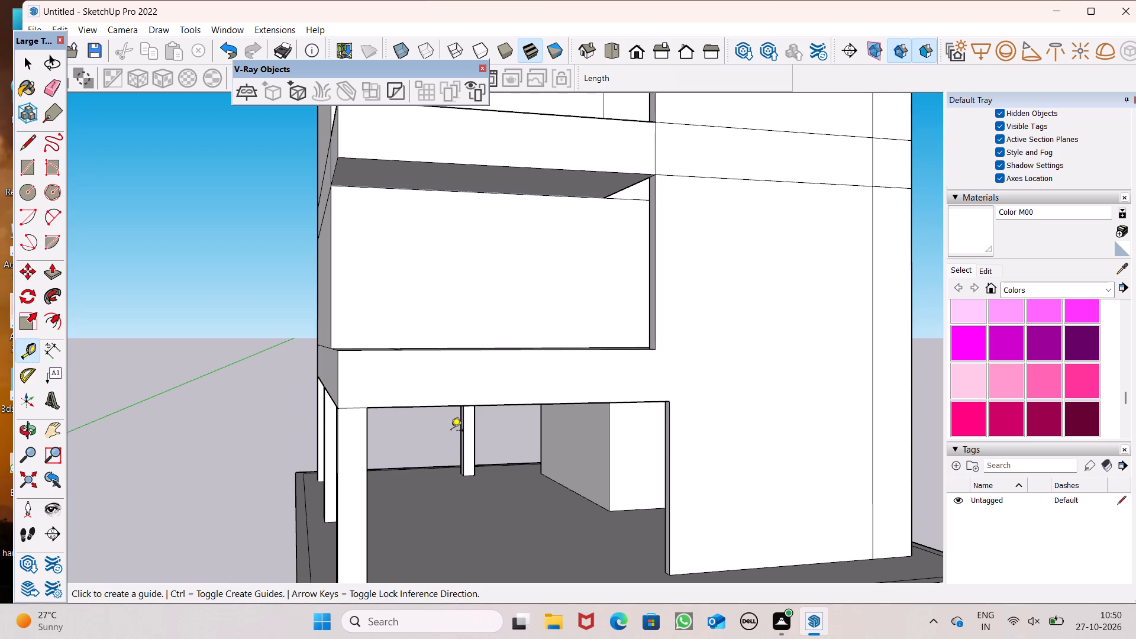
click(418, 408)
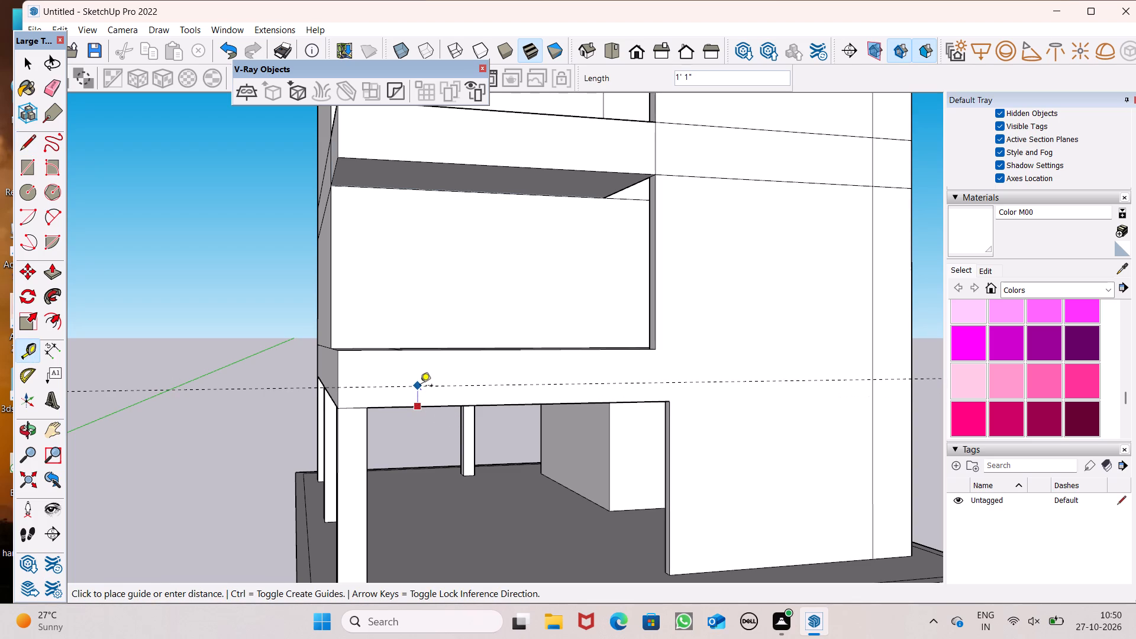
text(1')
key(Return)
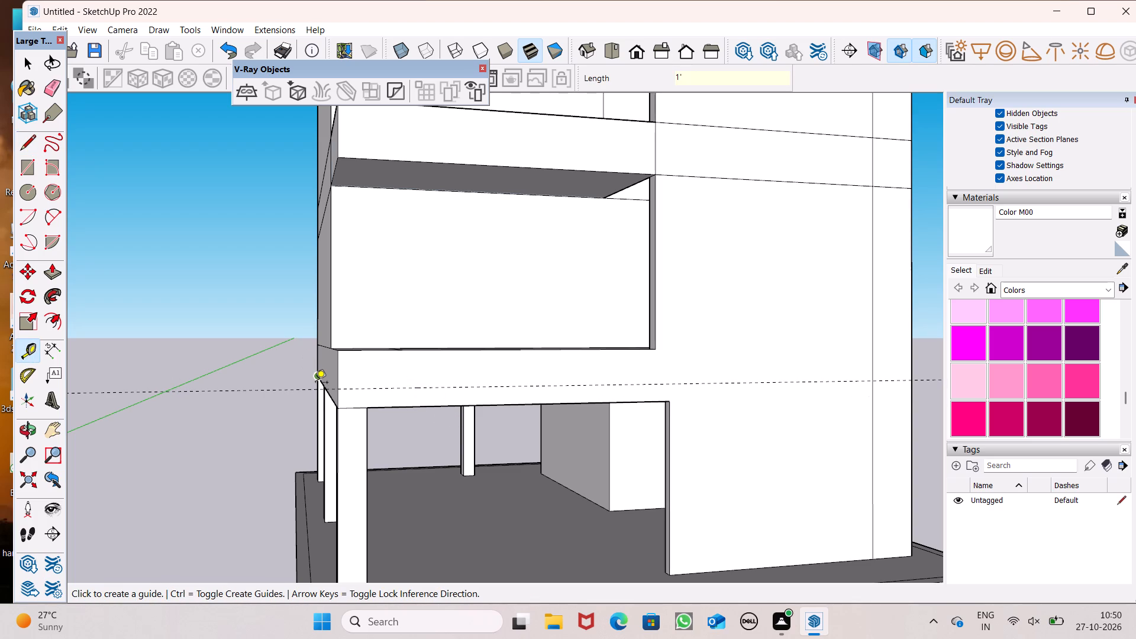
Place a horizontal guide 1' above the bottom edge of the second balcony slab's front face.
scroll(298, 393, down, 8)
scroll(357, 273, up, 1)
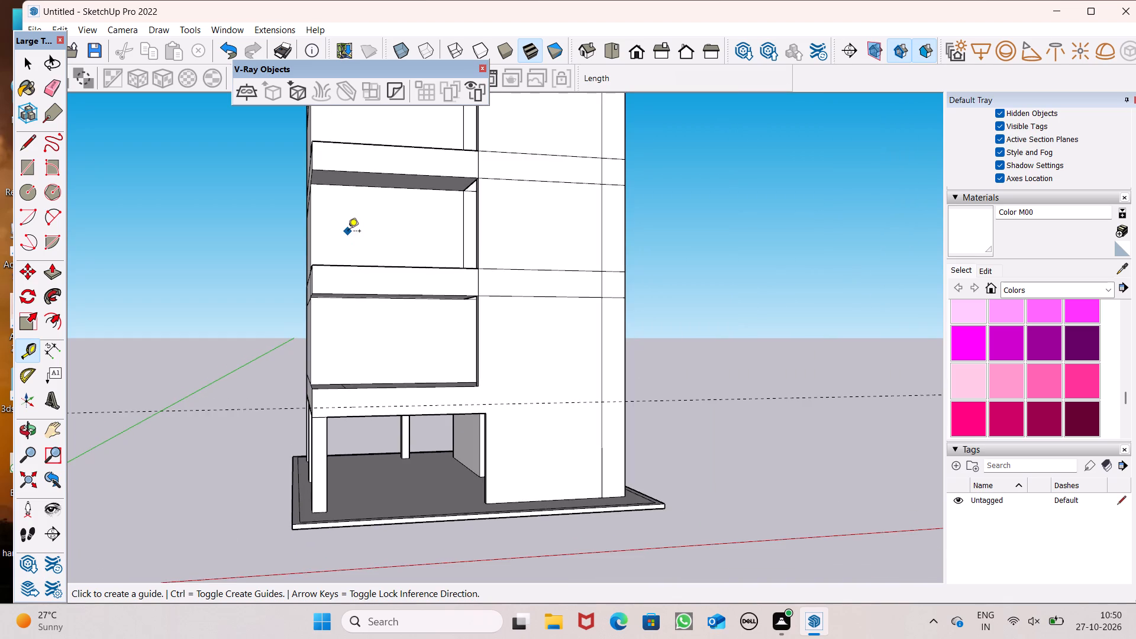
scroll(361, 320, down, 4)
scroll(330, 275, up, 6)
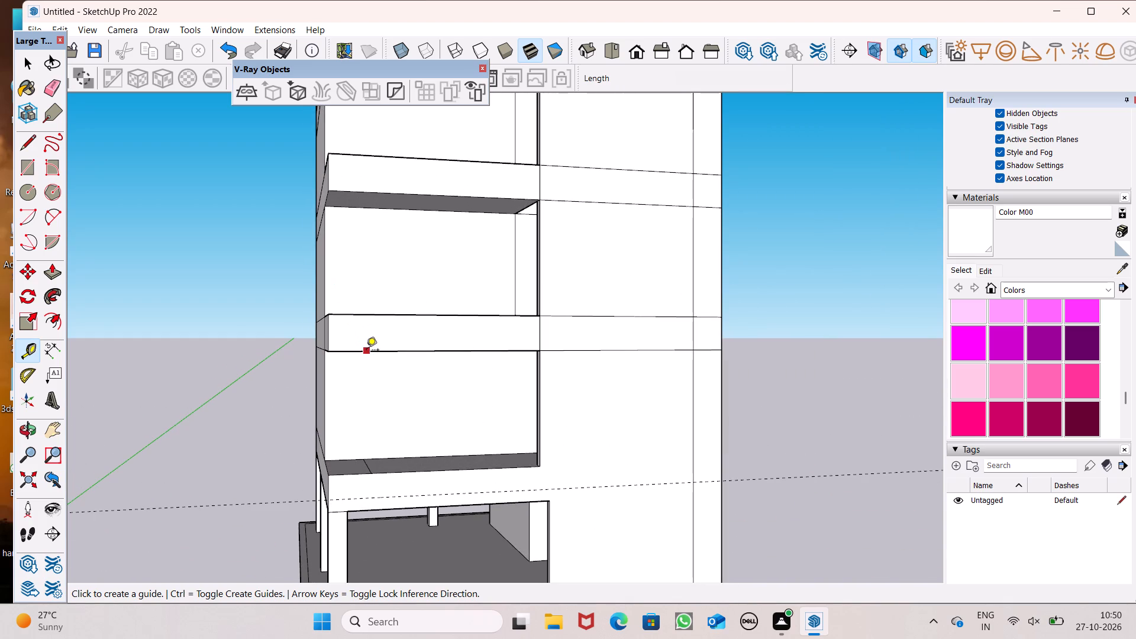
click(366, 351)
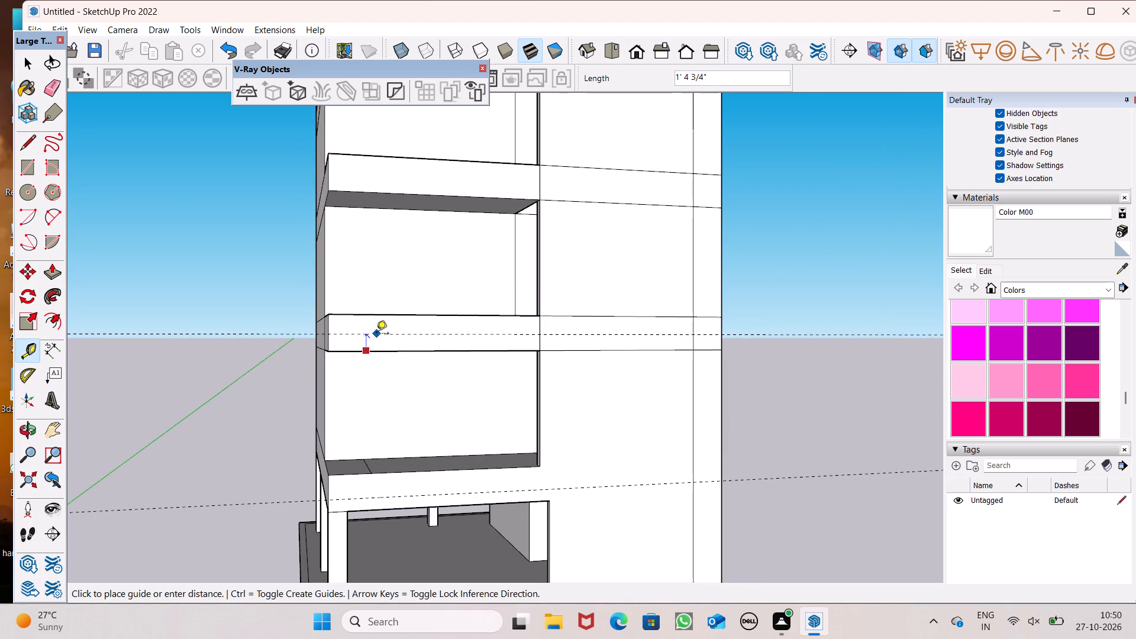
text(1')
key(Return)
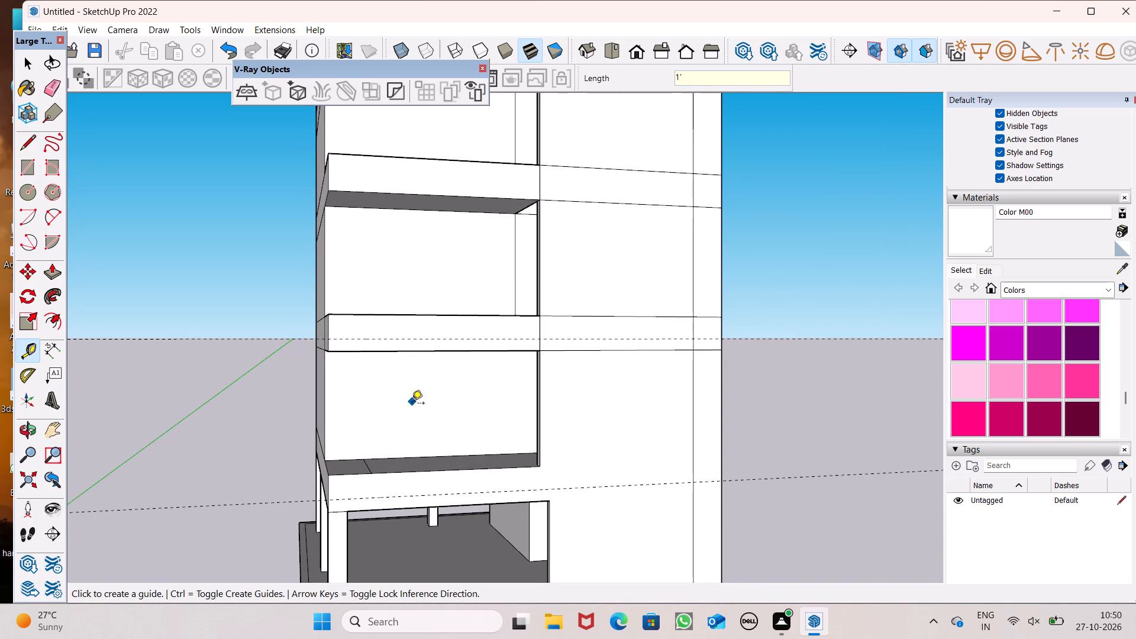
Place a horizontal guide 1' above the bottom edge of the third balcony slab's front face.
scroll(412, 406, down, 6)
scroll(399, 289, up, 6)
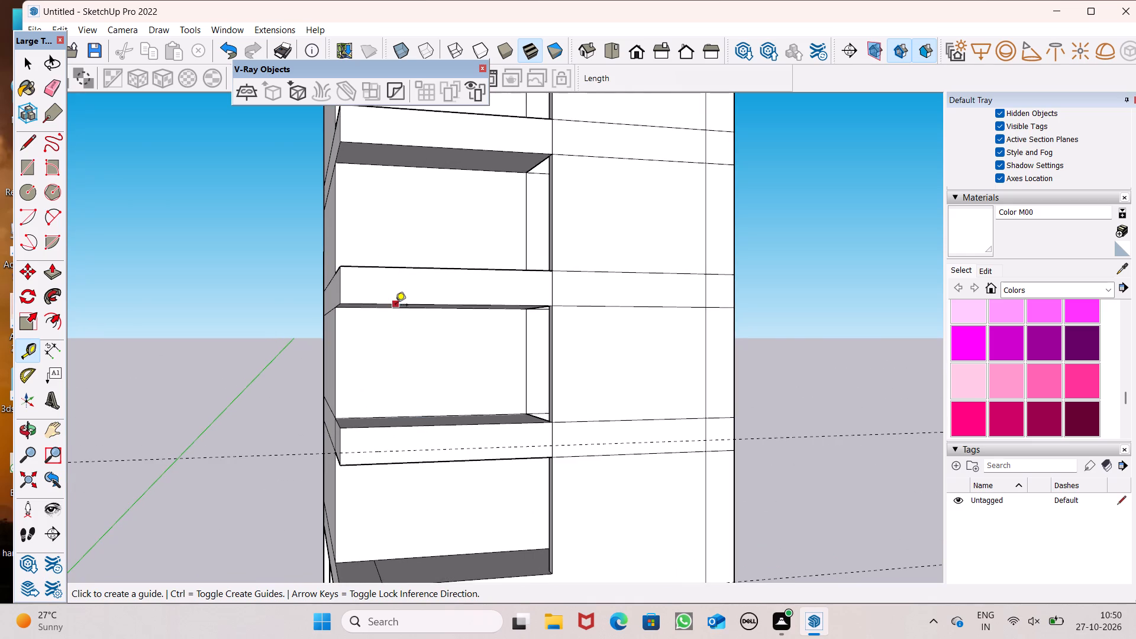
click(395, 306)
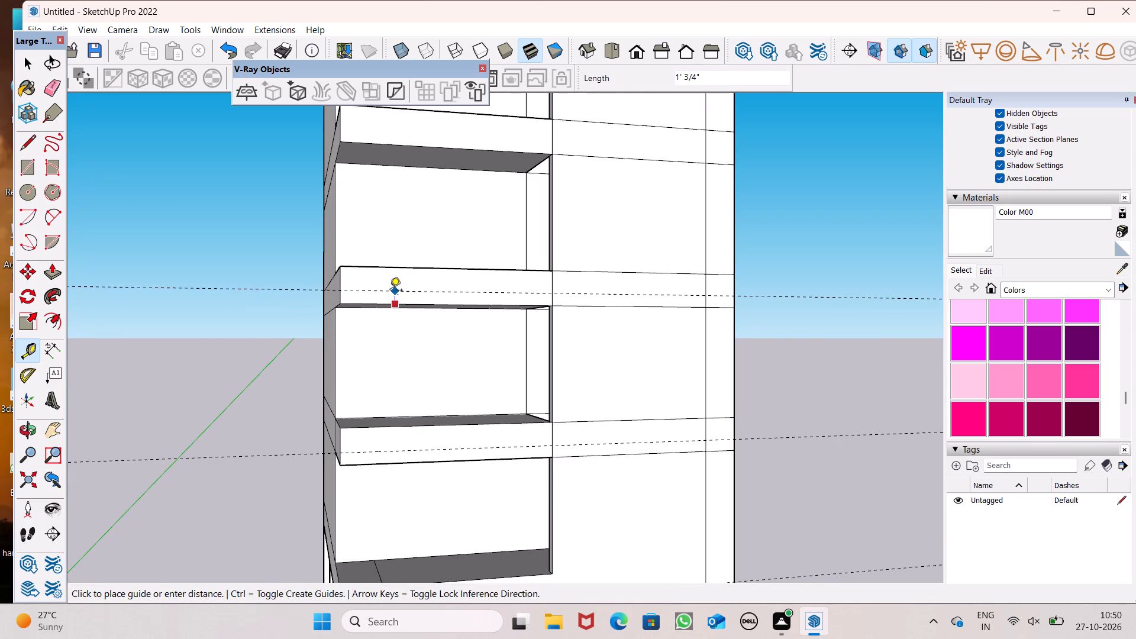
key(1)
key(apostrophe)
key(Return)
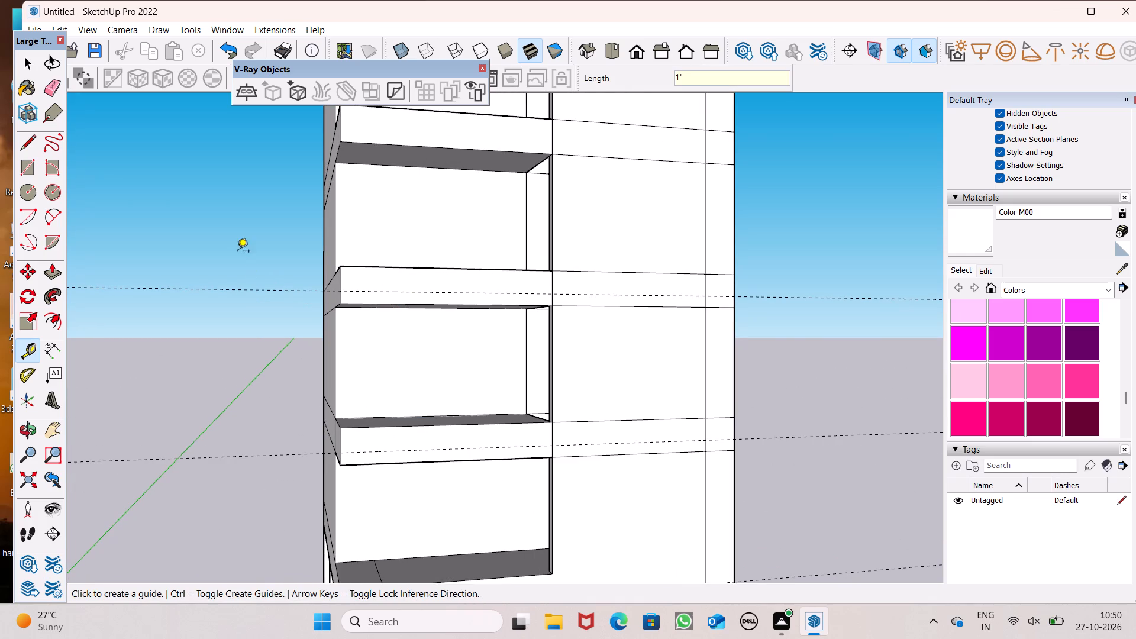
Draw a 26' vertical line on the projecting front wall from the third slab's guide down to the lowest slab's guide.
scroll(438, 225, down, 2)
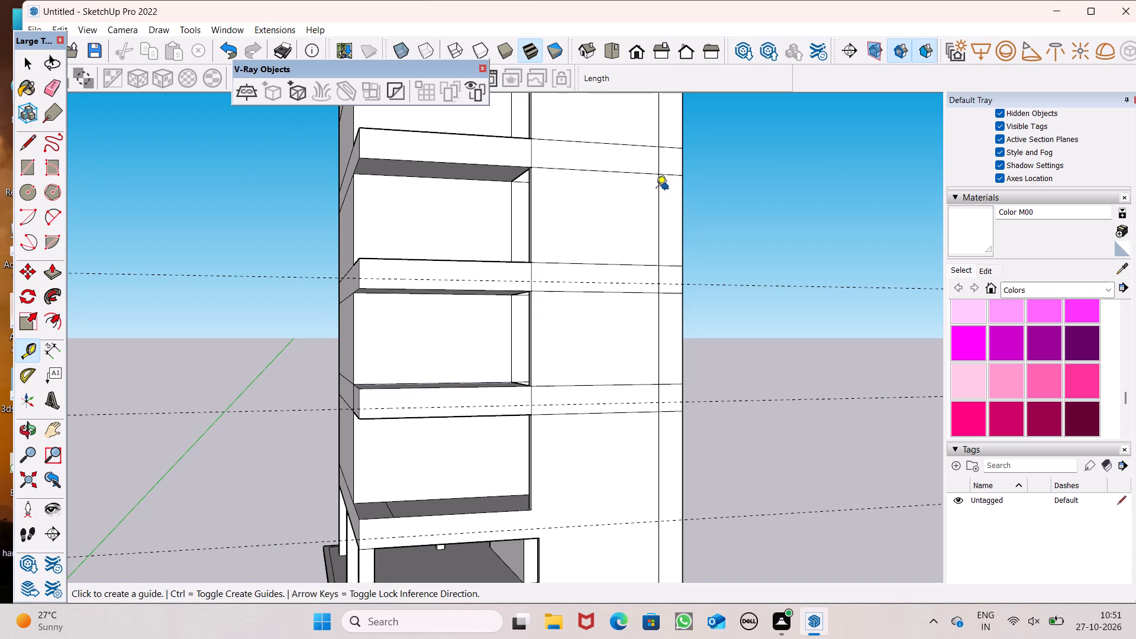
scroll(656, 189, down, 3)
middle_drag(674, 257, 589, 318)
scroll(641, 298, down, 4)
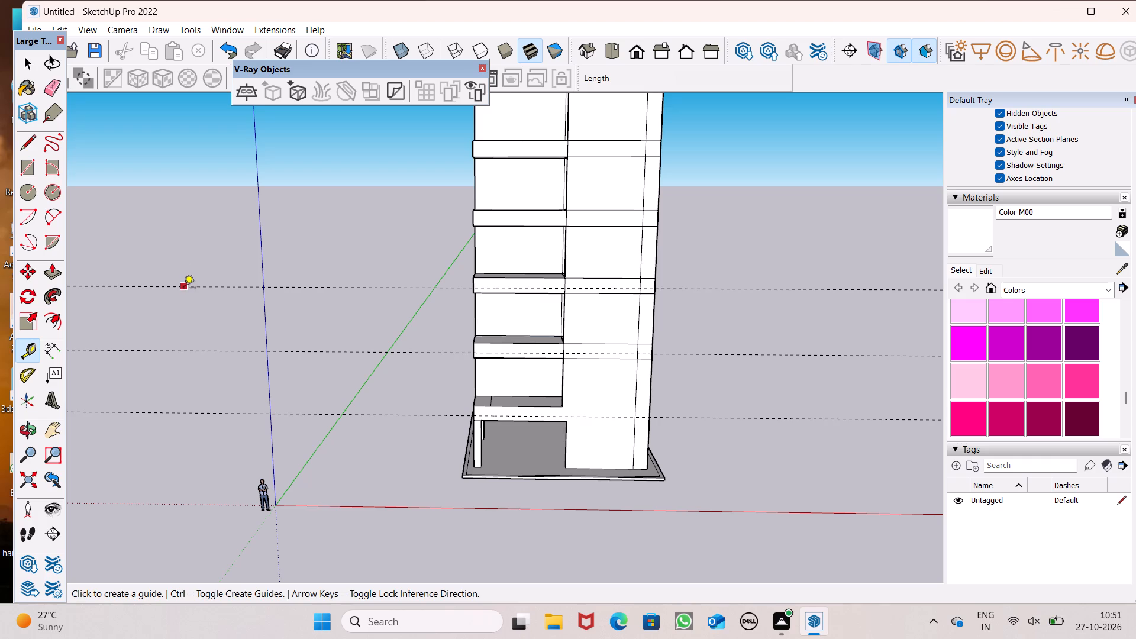
click(24, 142)
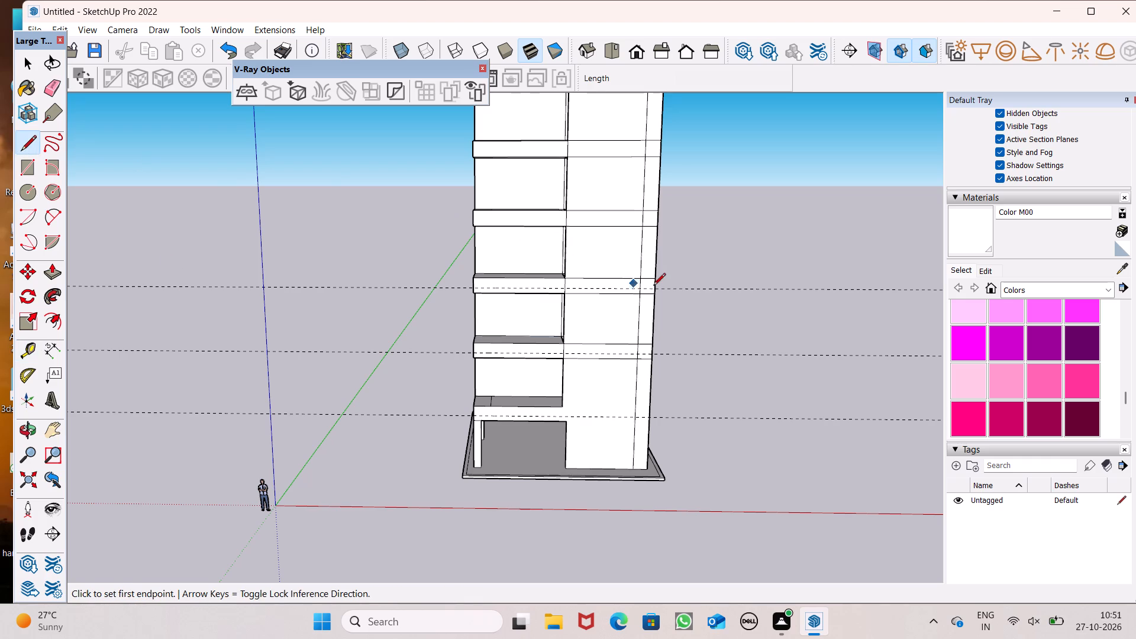
middle_drag(664, 286, 677, 189)
scroll(618, 225, up, 5)
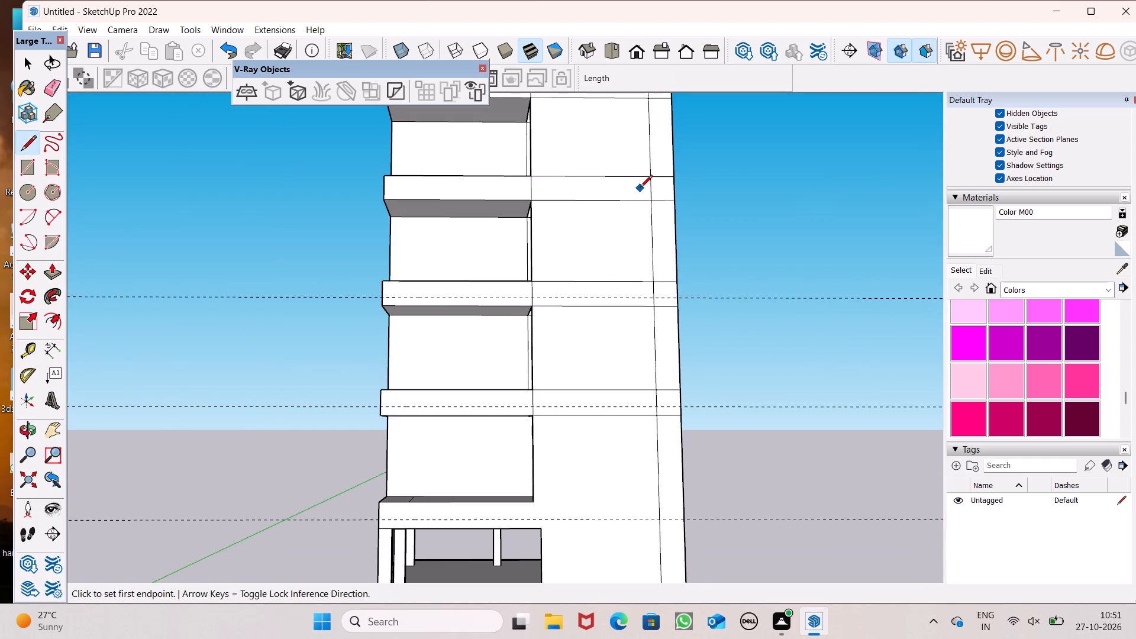
click(591, 296)
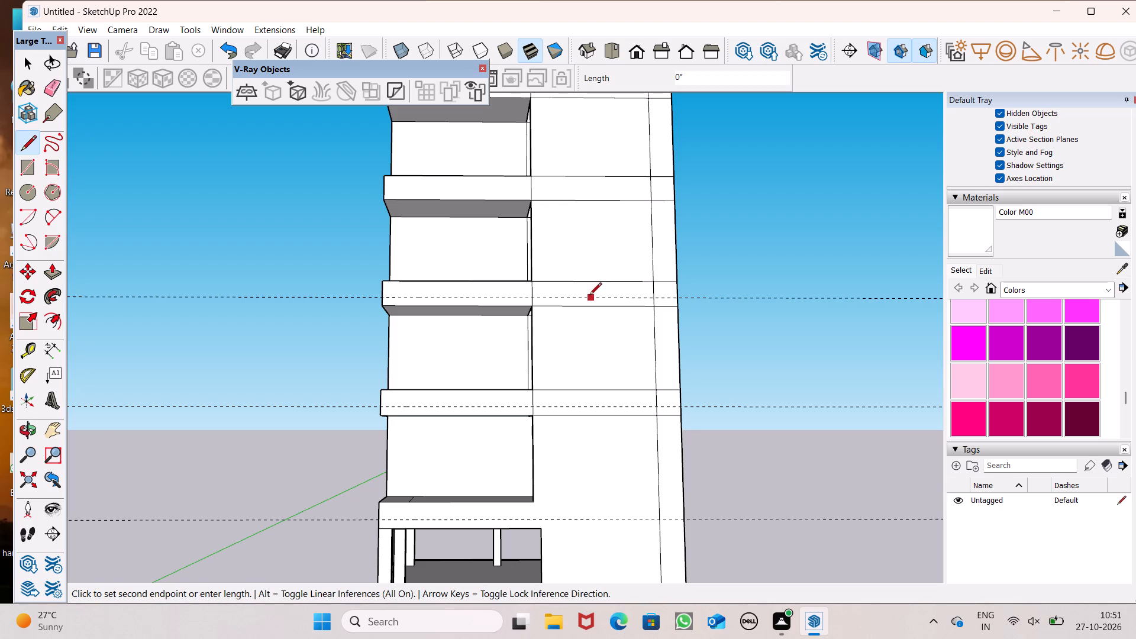
scroll(603, 304, down, 8)
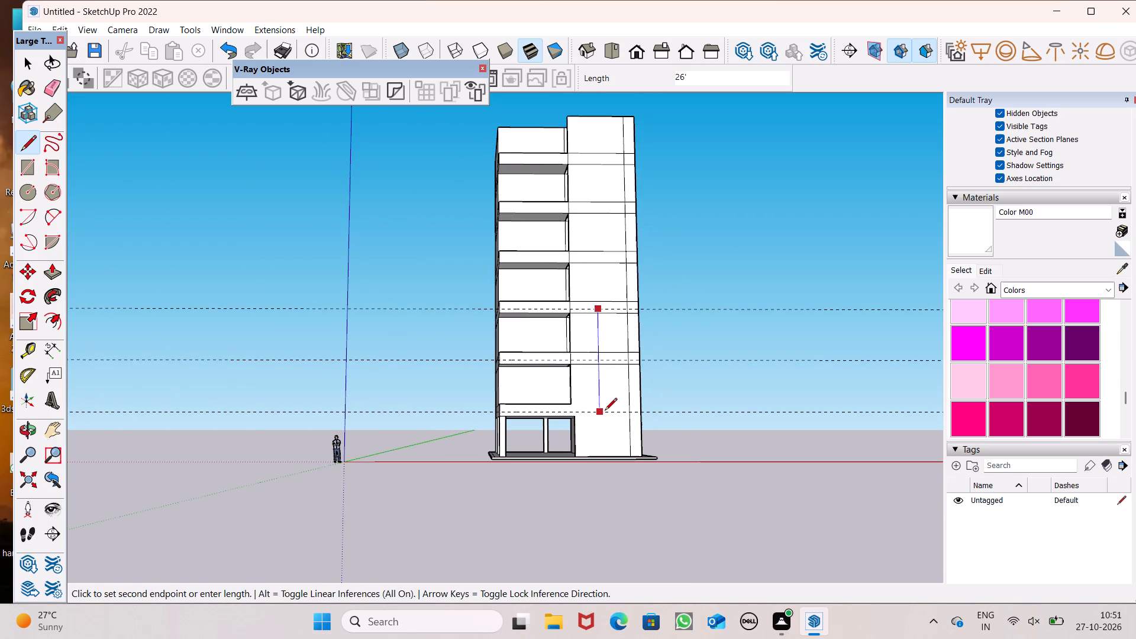
click(605, 411)
scroll(613, 407, up, 6)
middle_drag(620, 403, 655, 553)
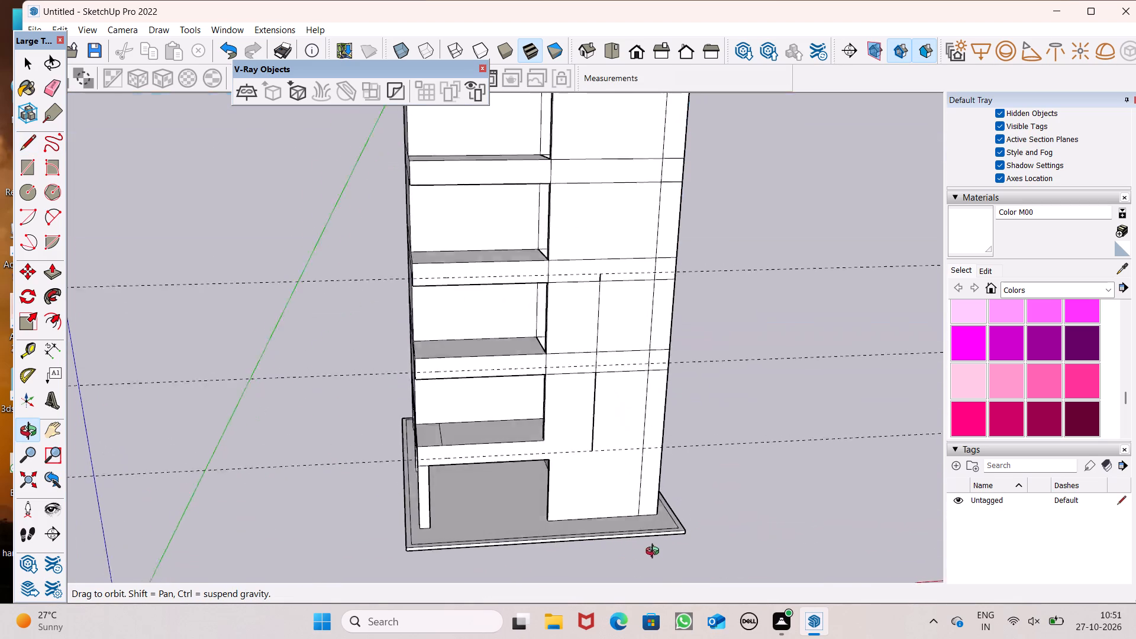
middle_drag(655, 553, 676, 601)
key(space)
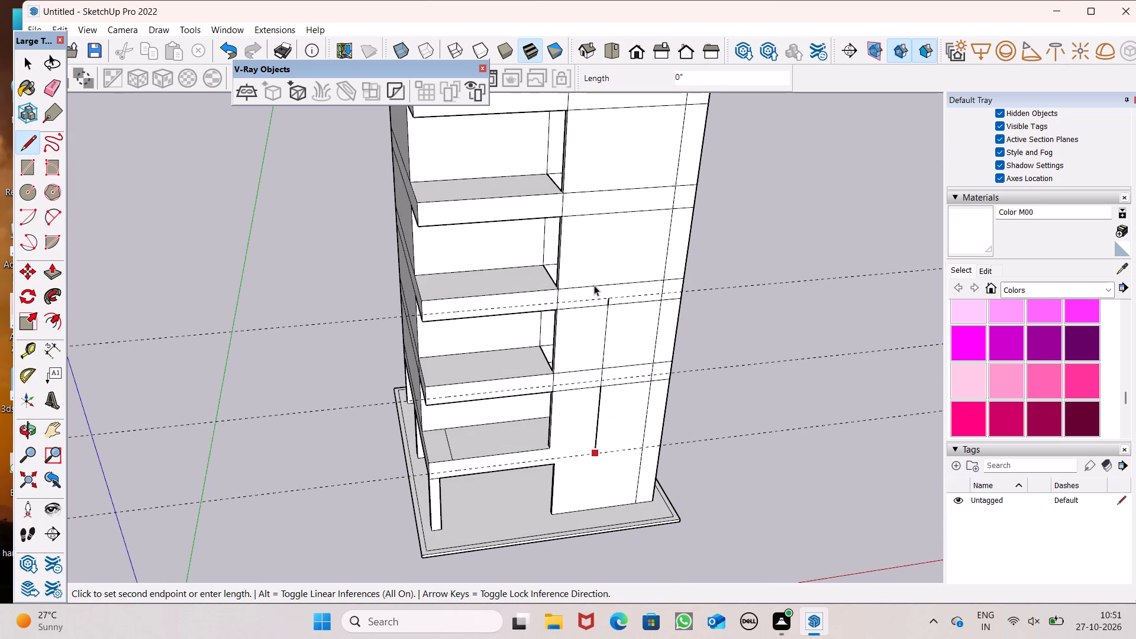
Draw a horizontal line about 32' 6" along the third slab's guide, from the slab's outer end to the vertical line near the wall's far corner.
middle_drag(676, 388, 277, 182)
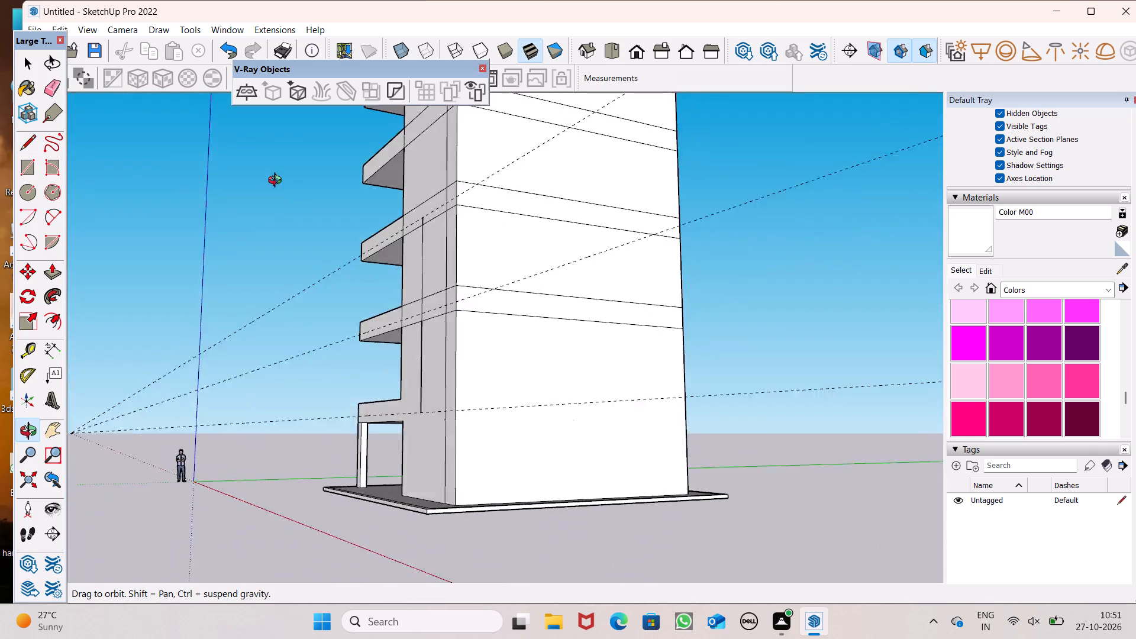
middle_drag(277, 182, 635, 351)
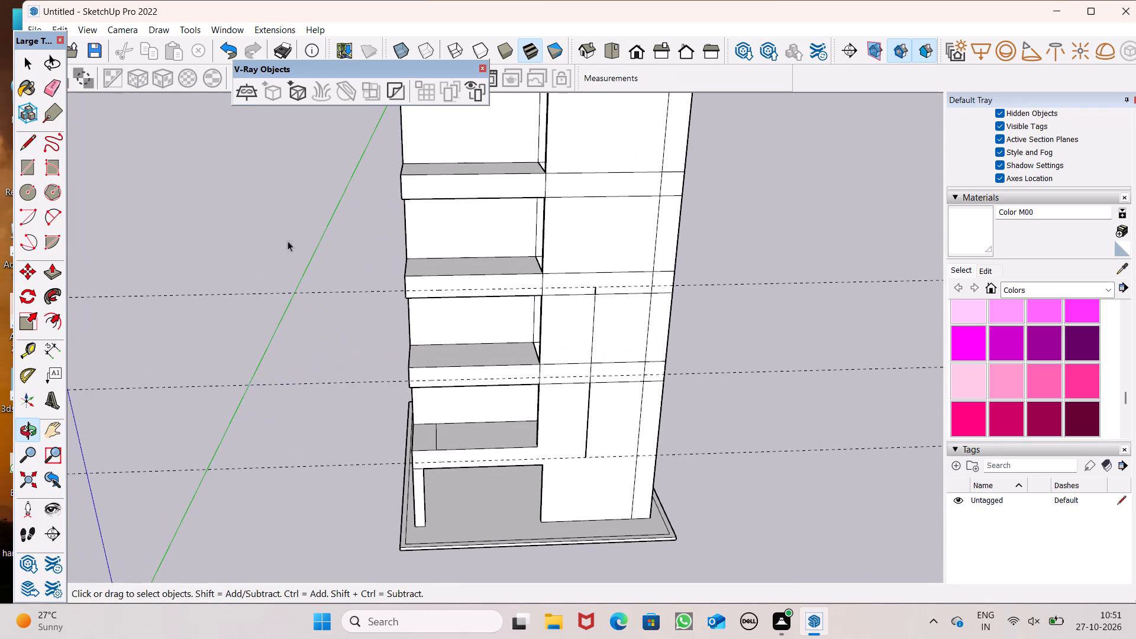
click(31, 144)
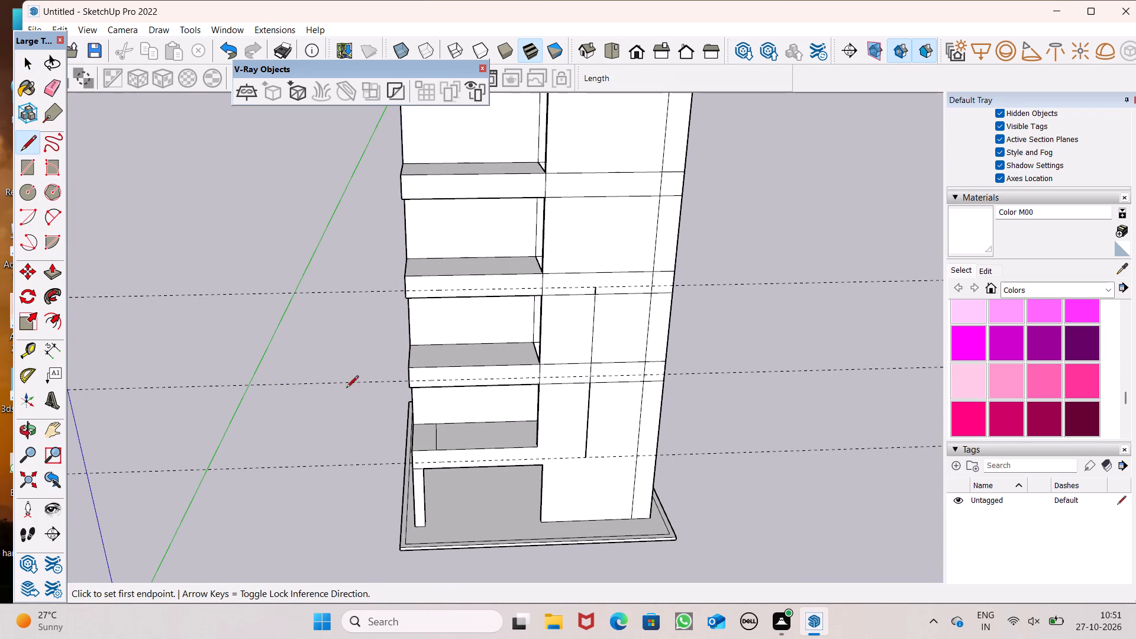
click(404, 289)
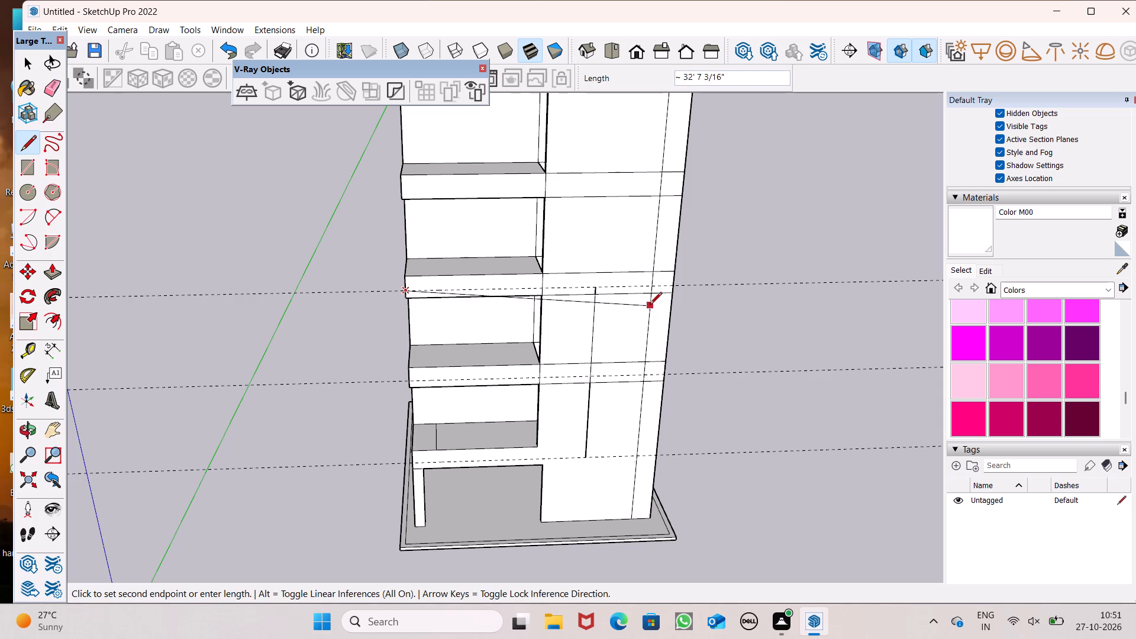
middle_drag(628, 311, 615, 175)
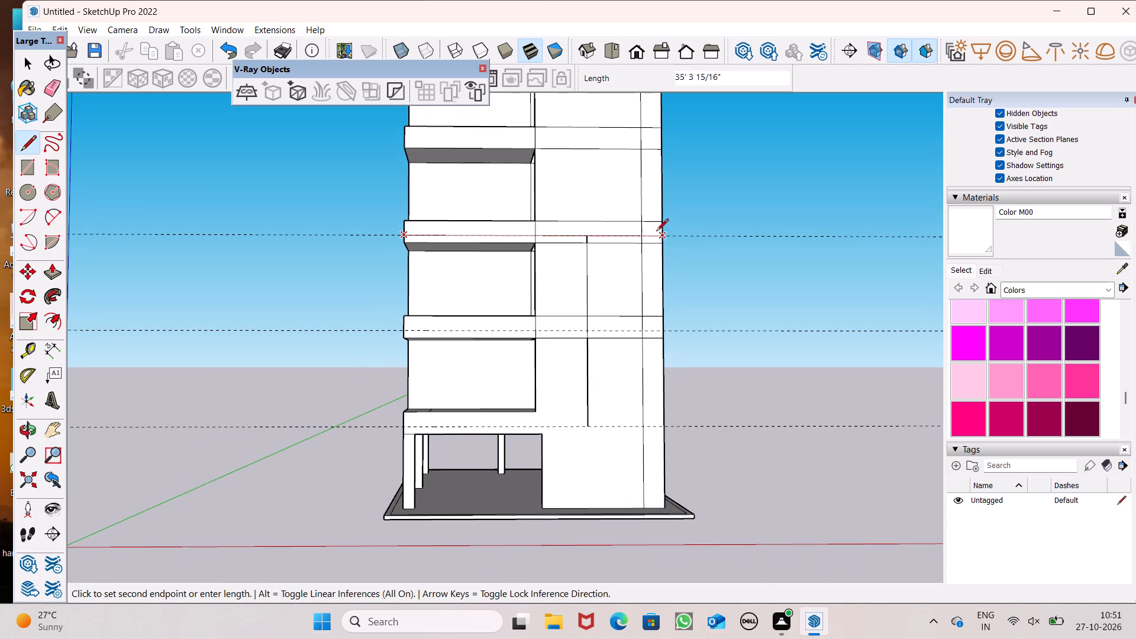
scroll(649, 228, up, 5)
click(637, 238)
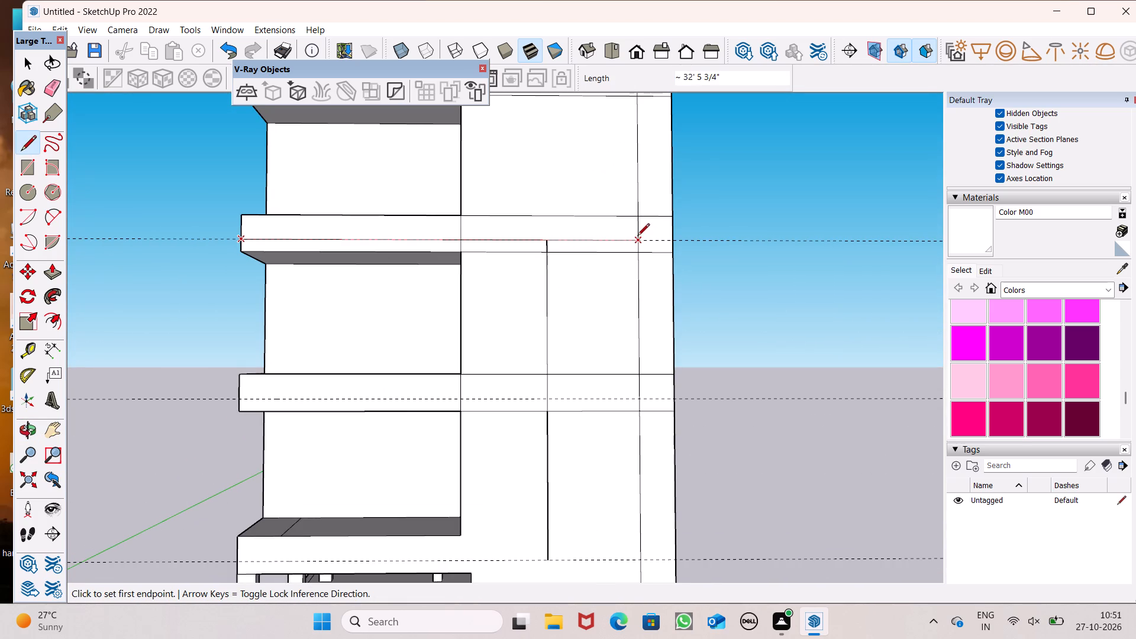
Draw a horizontal line along the second slab's guide, from the slab's outer end to the vertical line near the wall's far corner.
scroll(835, 196, down, 2)
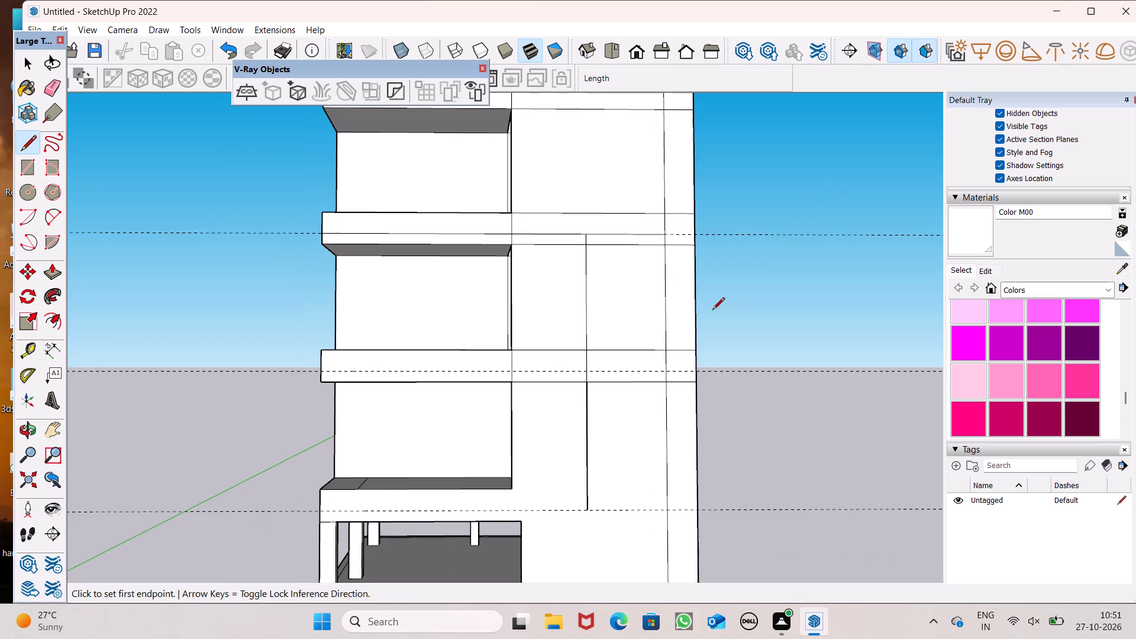
scroll(713, 309, down, 1)
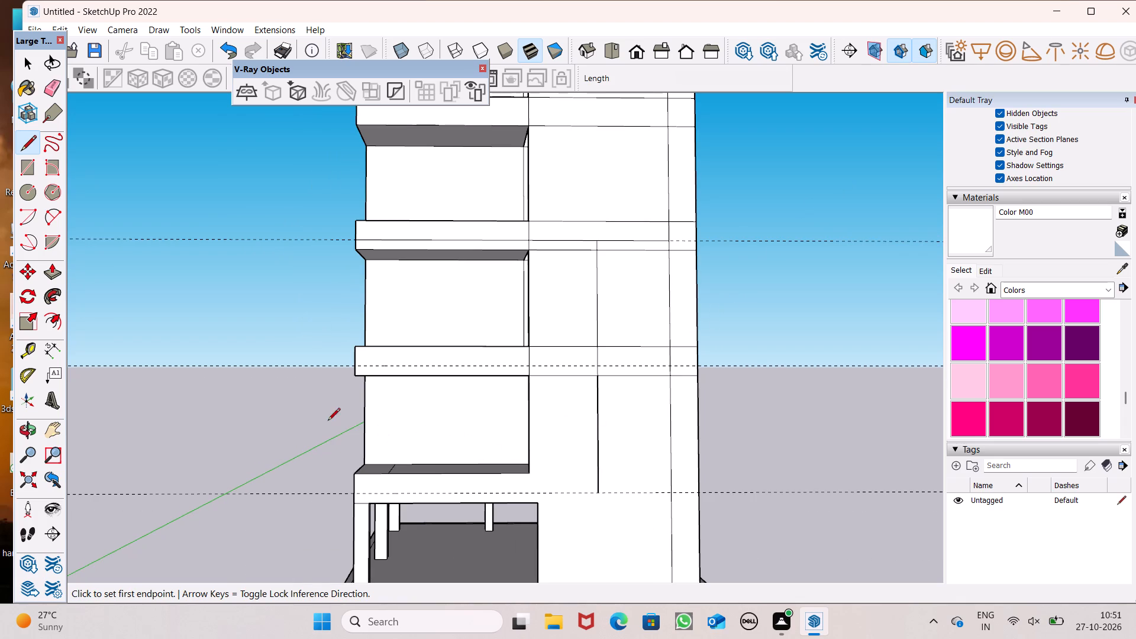
scroll(352, 369, up, 4)
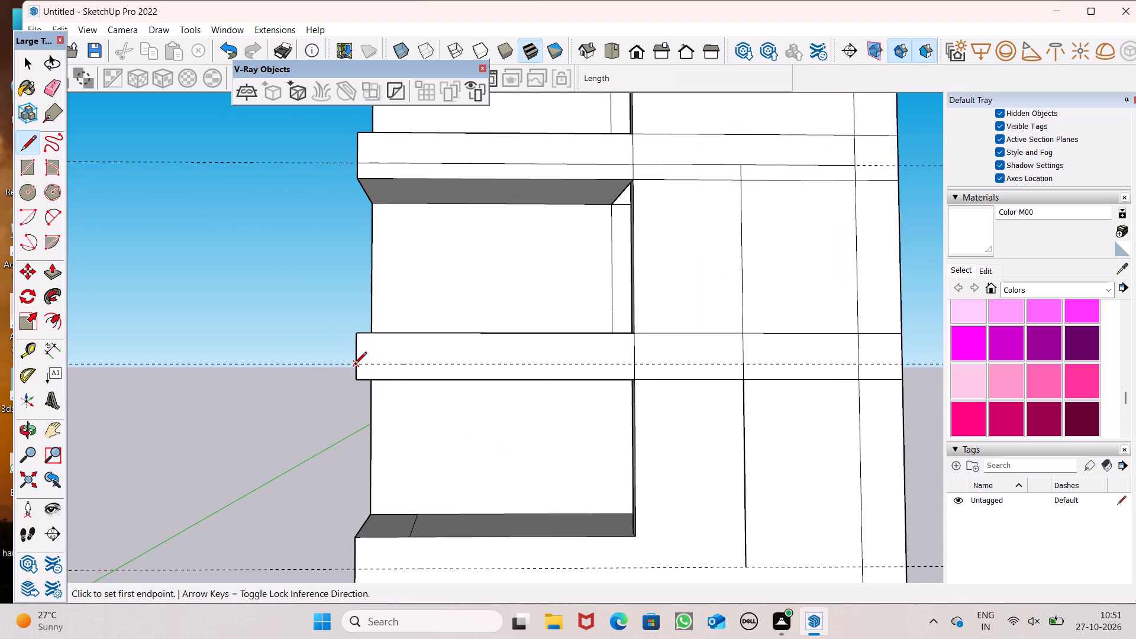
click(354, 365)
scroll(521, 366, down, 2)
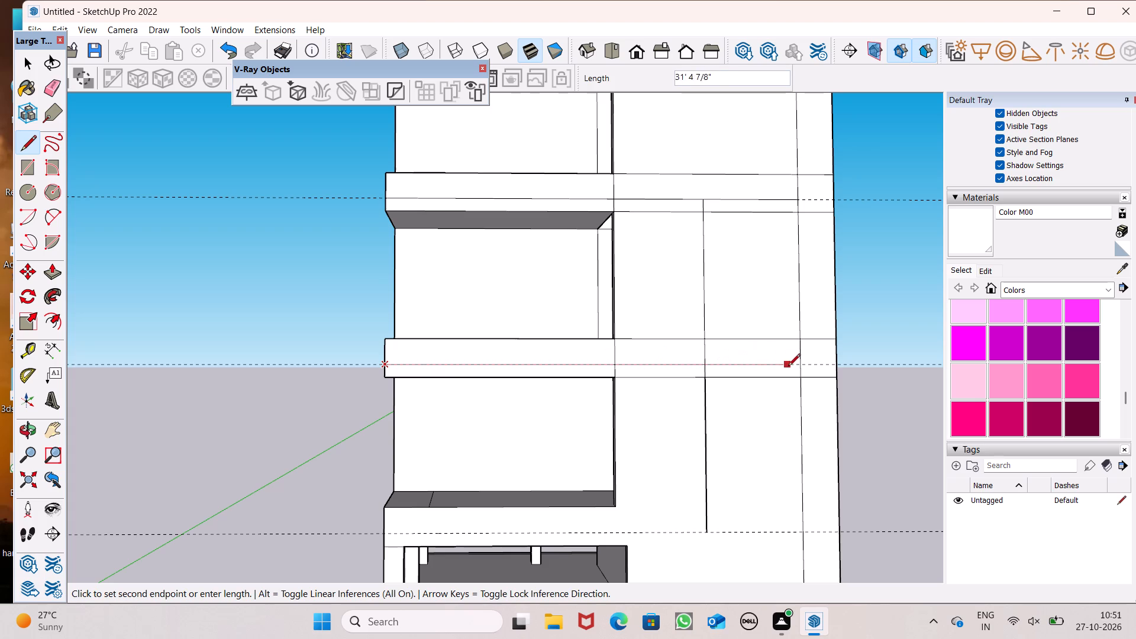
click(801, 367)
scroll(789, 243, down, 3)
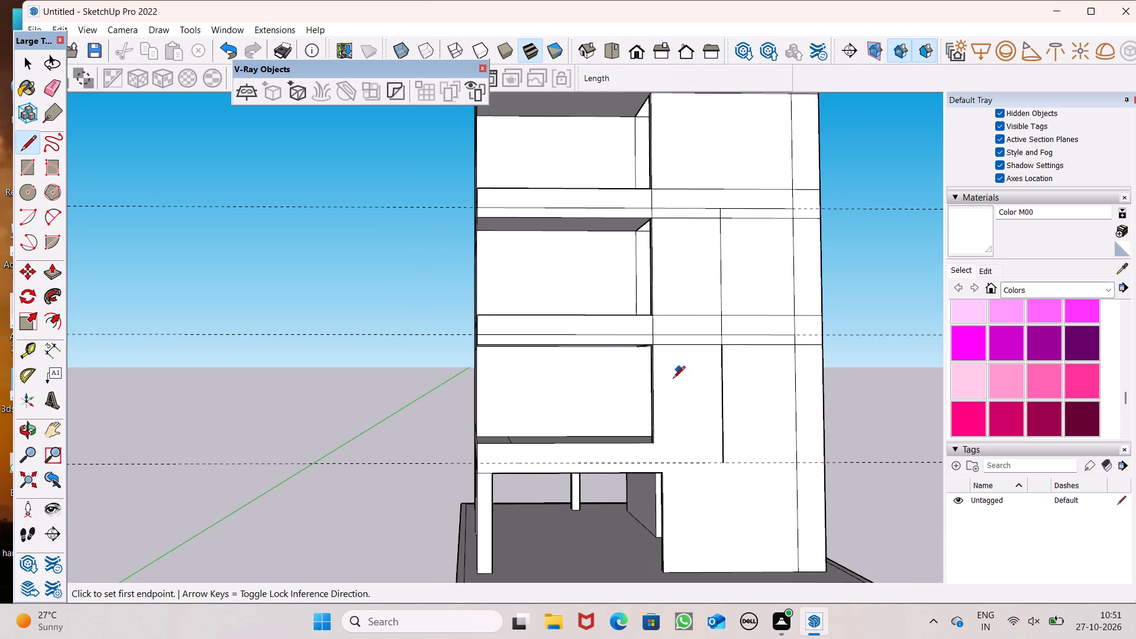
scroll(604, 342, down, 1)
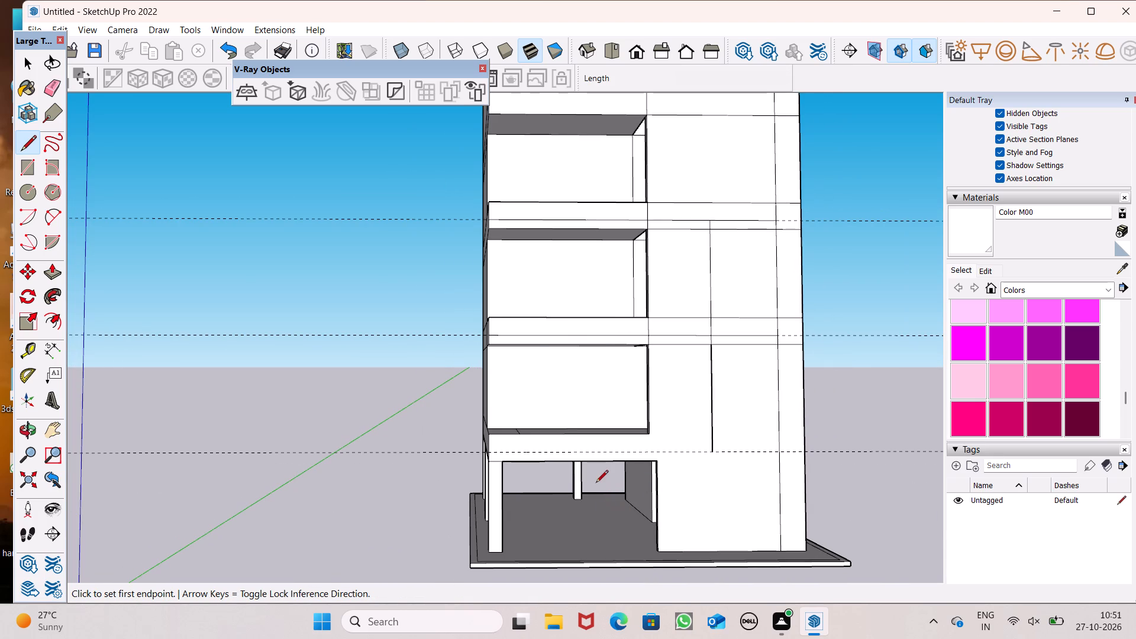
Draw a horizontal line about 24' 11" along the lowest slab's guide, from the slab's outer end to the vertical line's lower end.
scroll(522, 322, down, 2)
scroll(594, 461, up, 6)
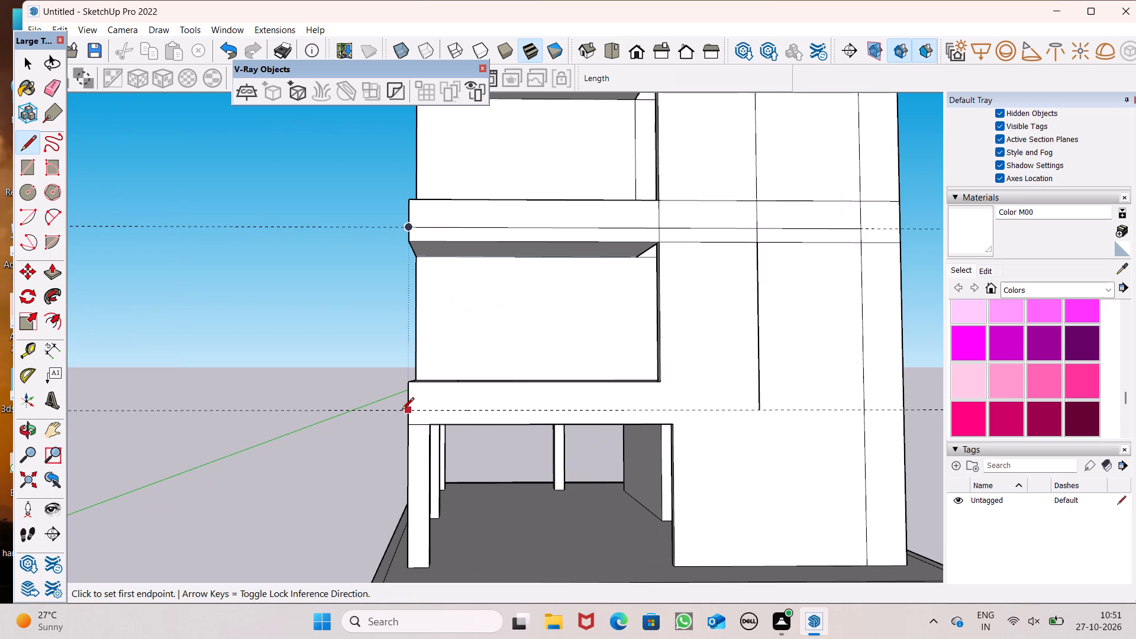
click(408, 412)
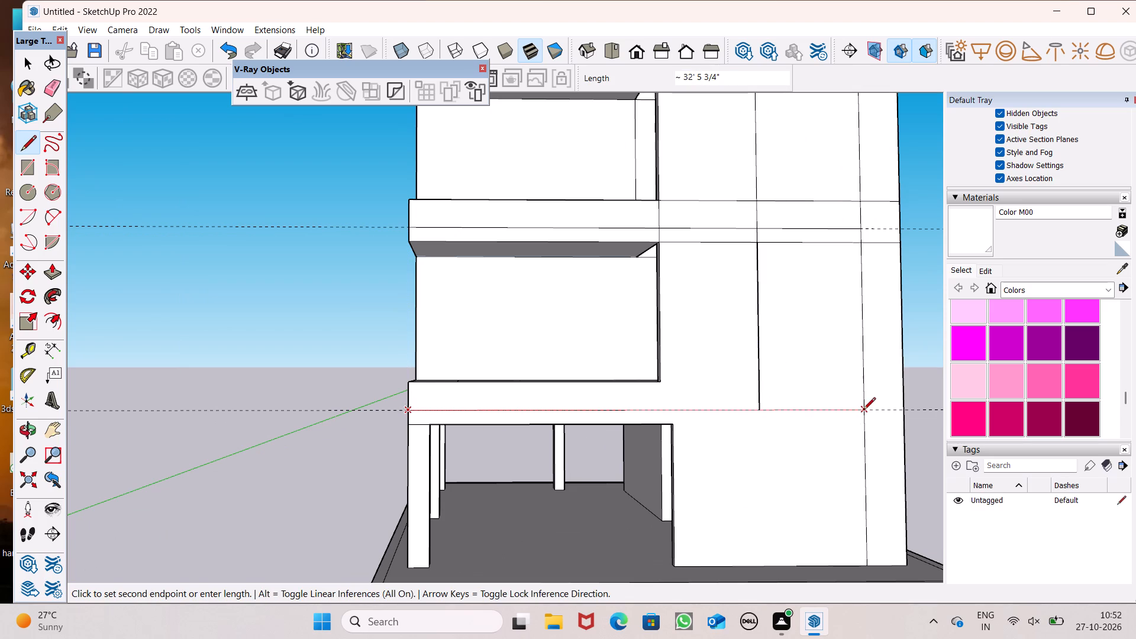
click(758, 411)
Continue the vertical line about 11' down the projecting front wall, from the lowest slab's guide to the wall's base.
scroll(564, 308, down, 3)
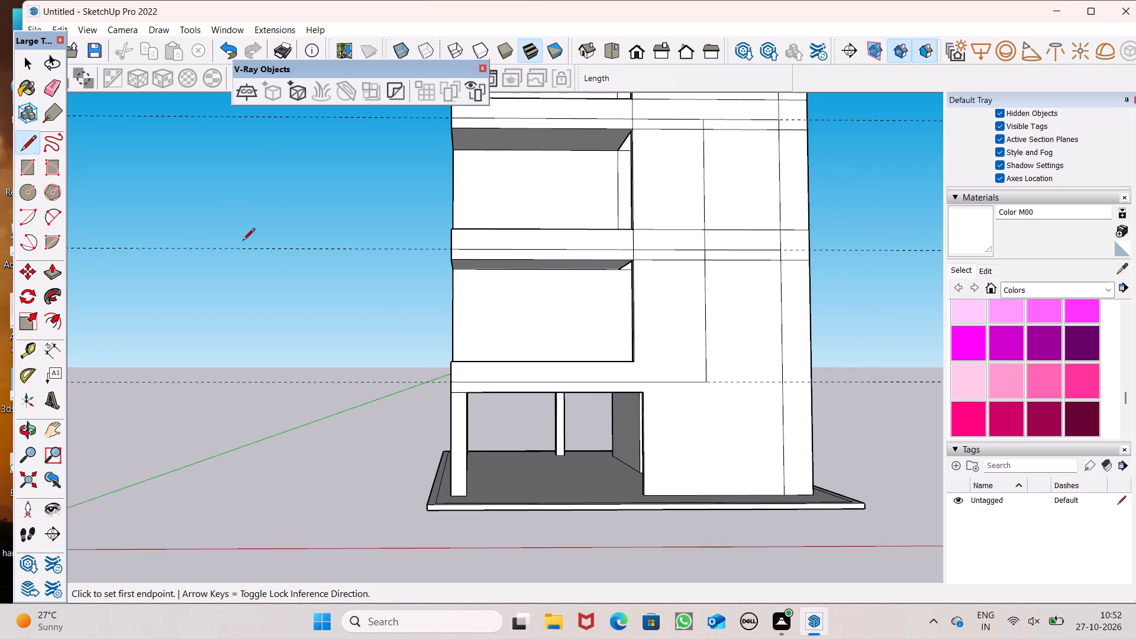
click(705, 383)
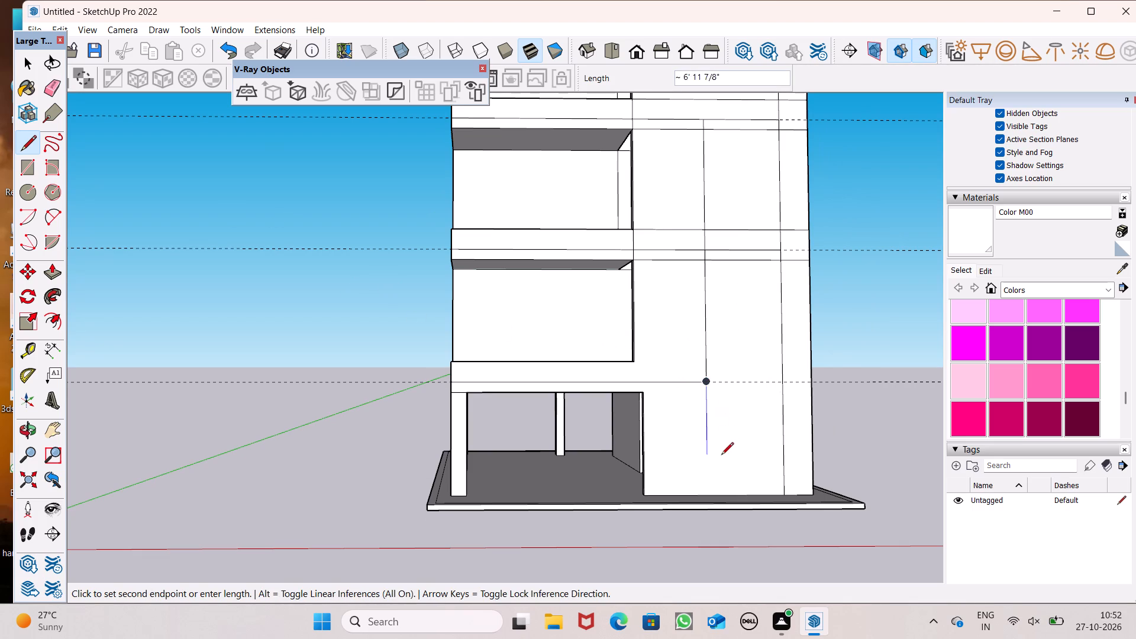
click(707, 490)
scroll(706, 498, up, 3)
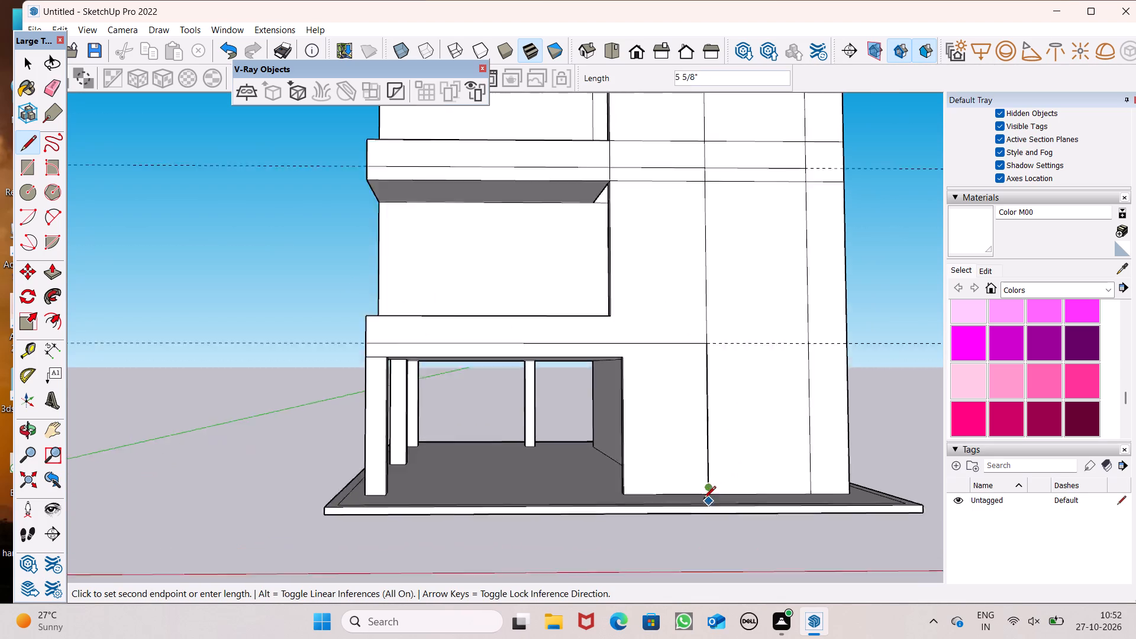
scroll(703, 499, up, 4)
click(708, 500)
scroll(668, 483, down, 7)
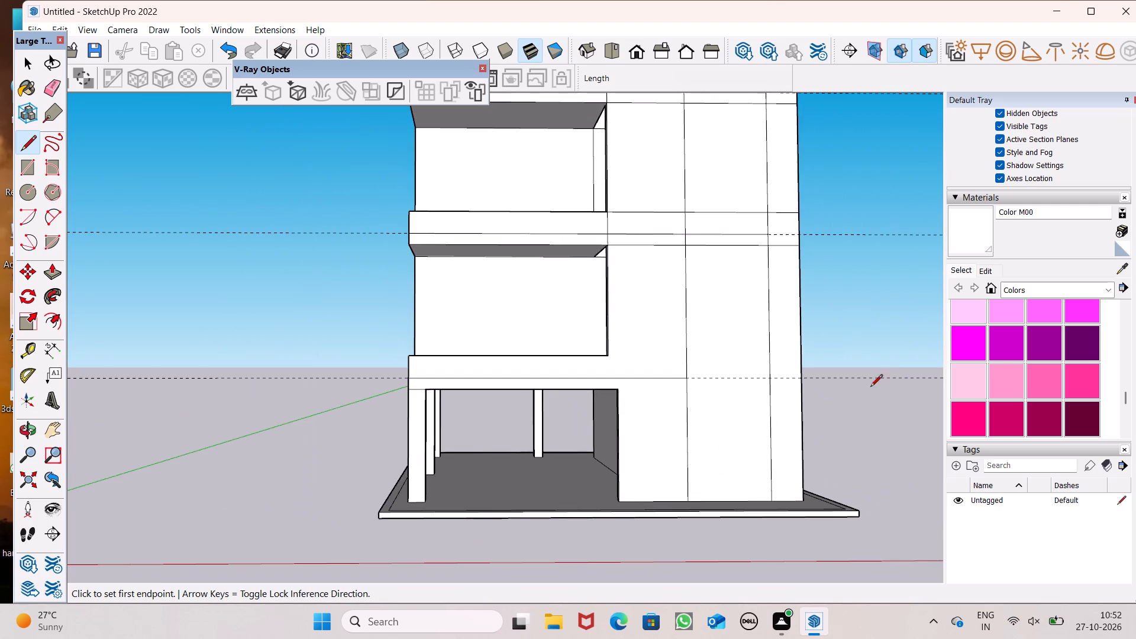
Erase the third slab's guide and its horizontal line segment between the two vertical lines on the projecting wall.
scroll(732, 415, down, 5)
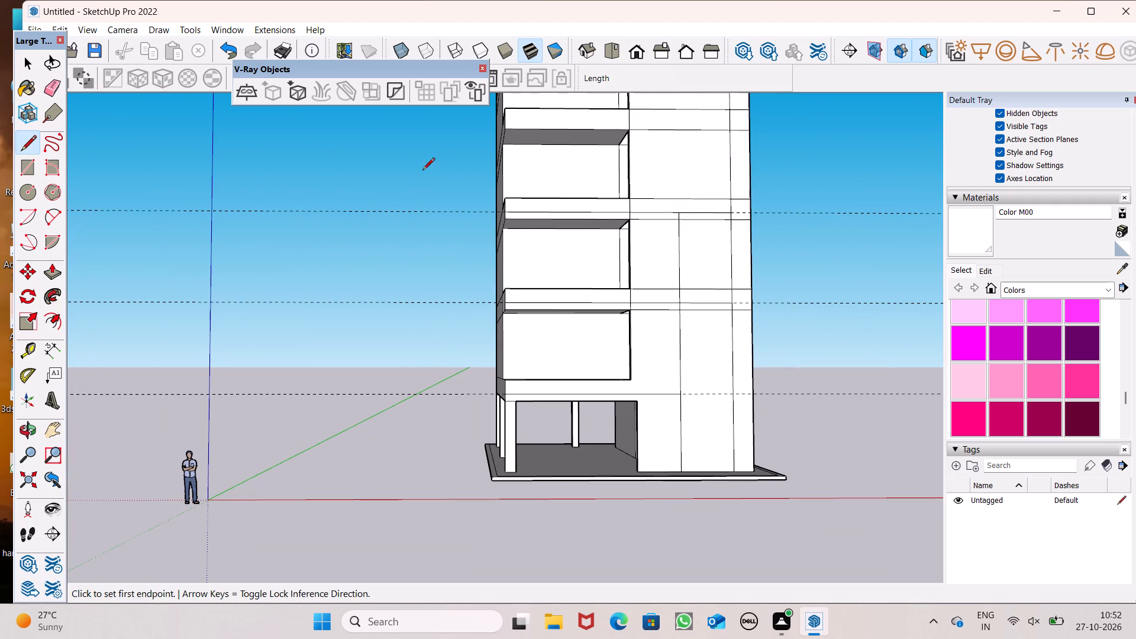
click(47, 89)
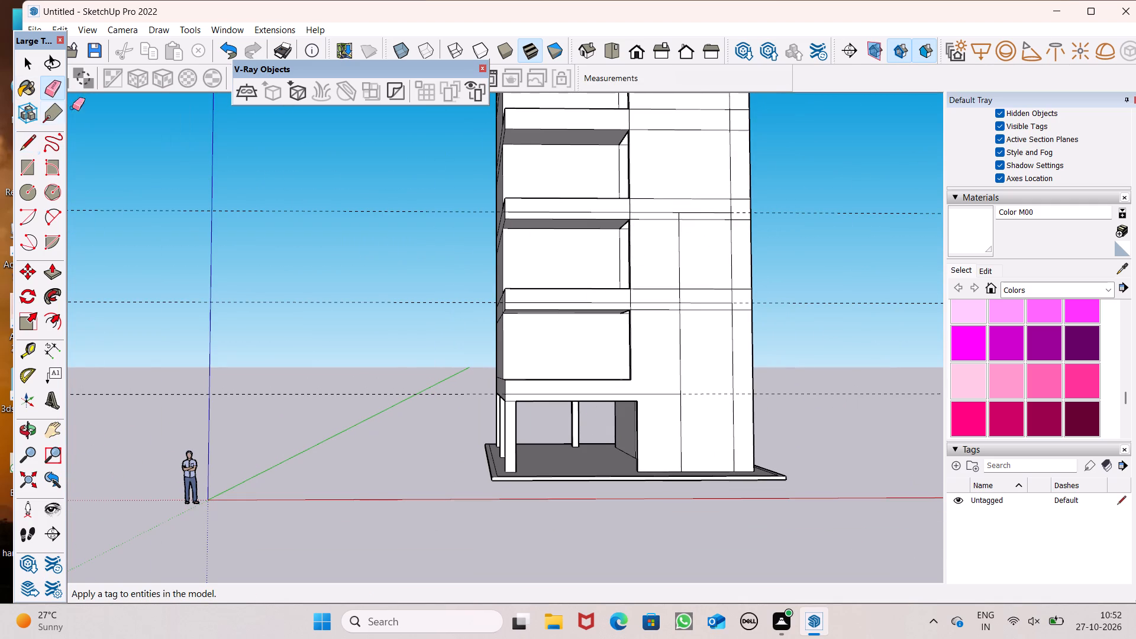
scroll(598, 233, up, 3)
click(730, 208)
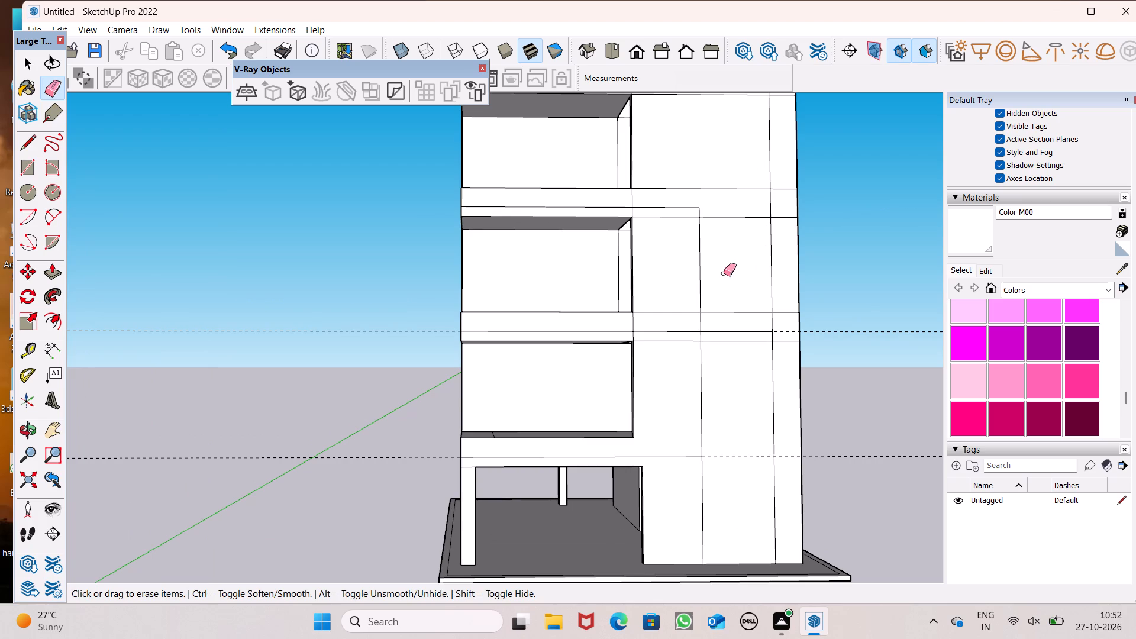
Draw a short vertical line from the corner of the third slab's detail line up to the slab's top edge line.
click(27, 139)
scroll(477, 151, up, 1)
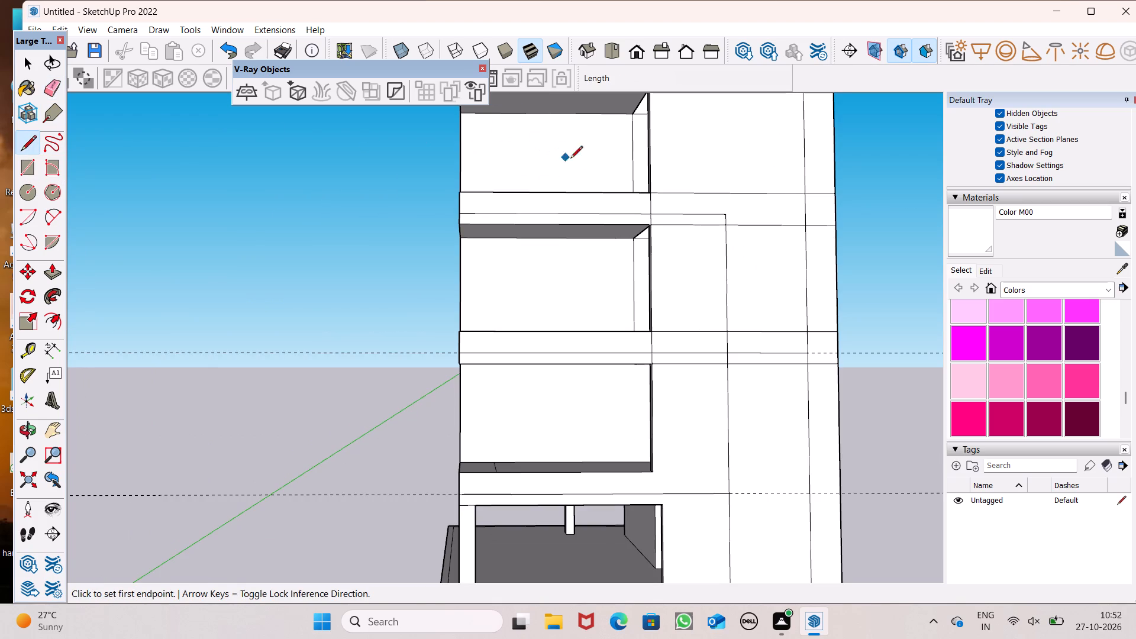
scroll(773, 204, up, 5)
scroll(701, 178, up, 3)
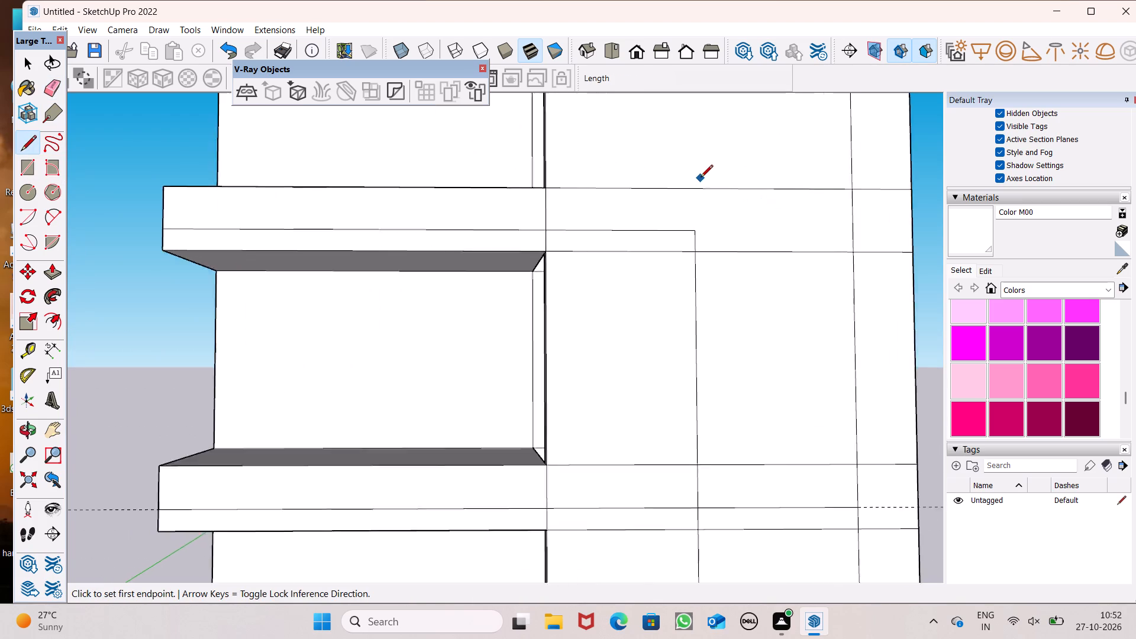
scroll(701, 178, up, 2)
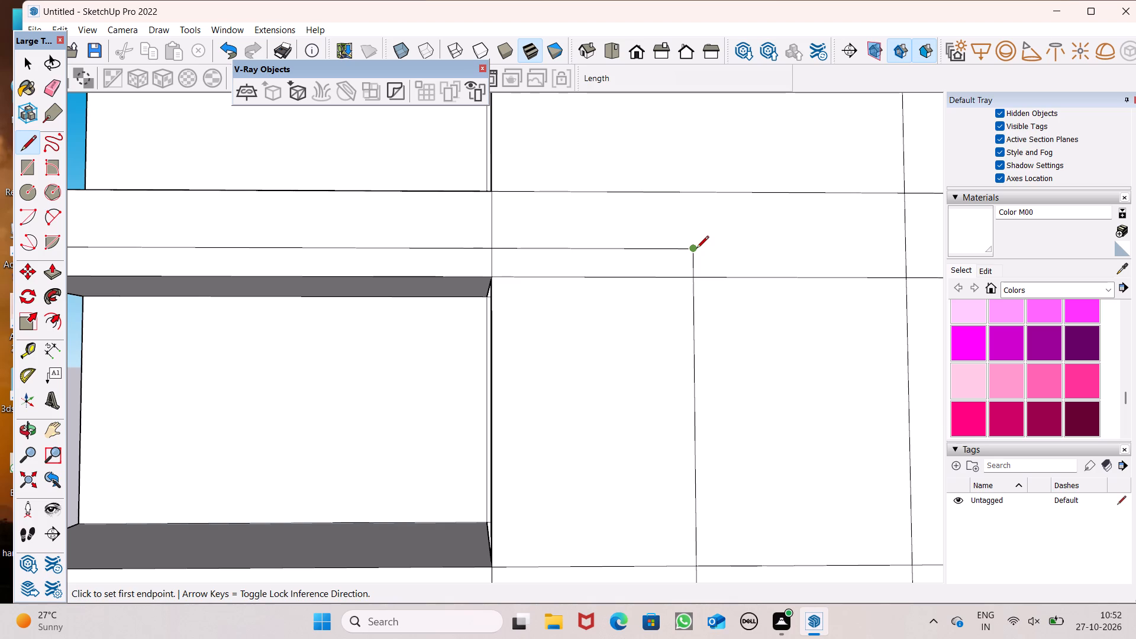
click(696, 248)
click(685, 196)
scroll(612, 151, down, 5)
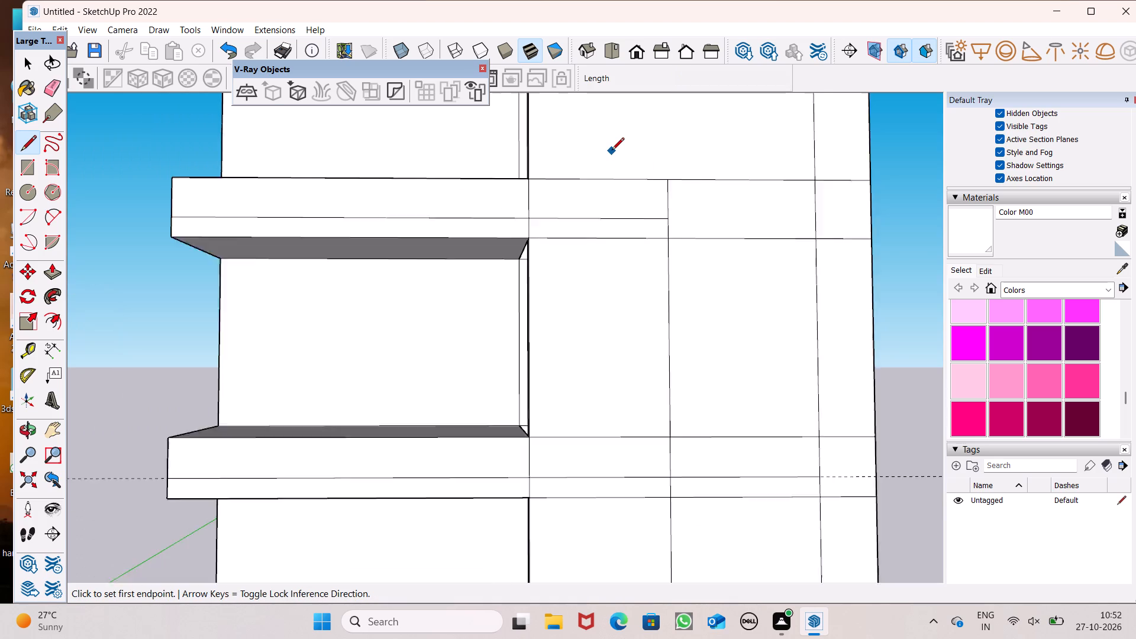
Erase the two remaining horizontal guides at the second and lowest balcony slabs.
scroll(612, 151, down, 8)
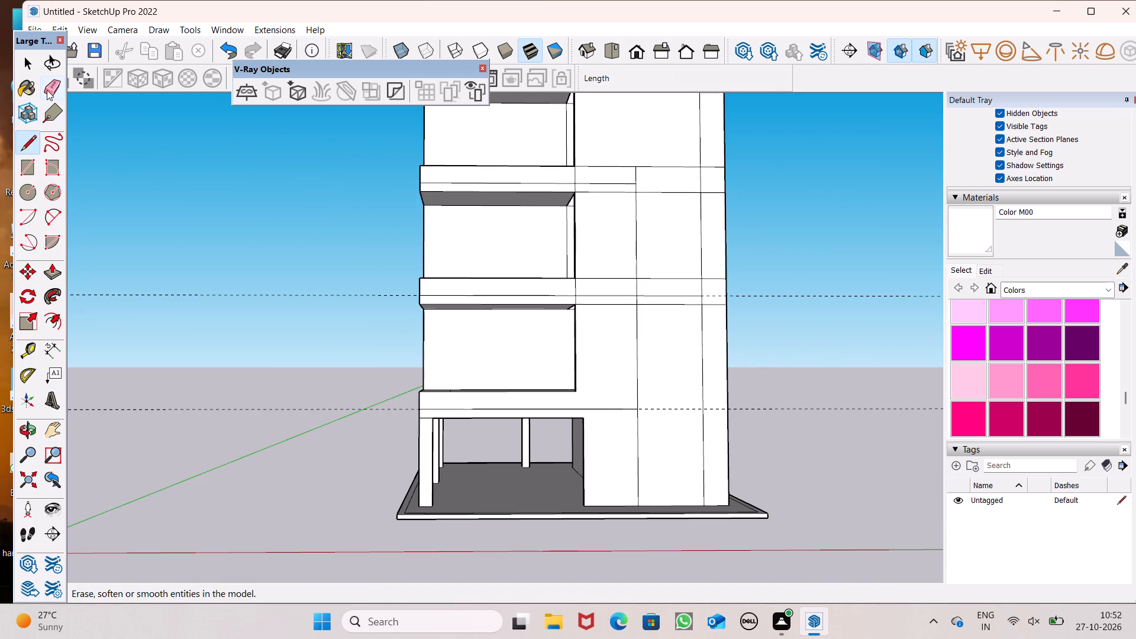
click(47, 90)
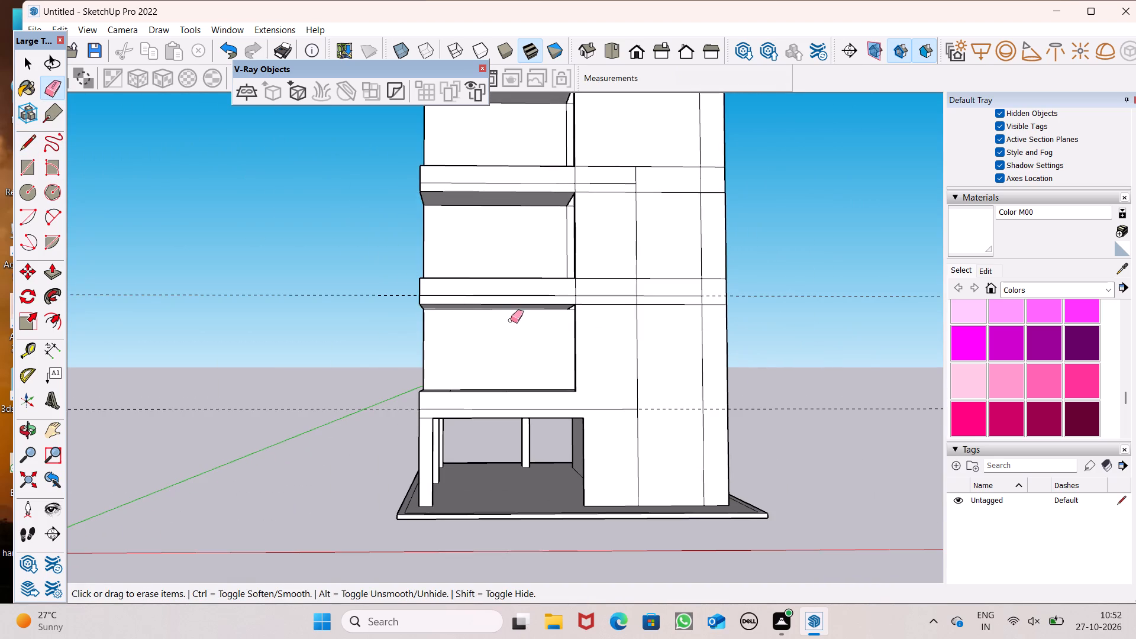
drag(289, 289, 290, 416)
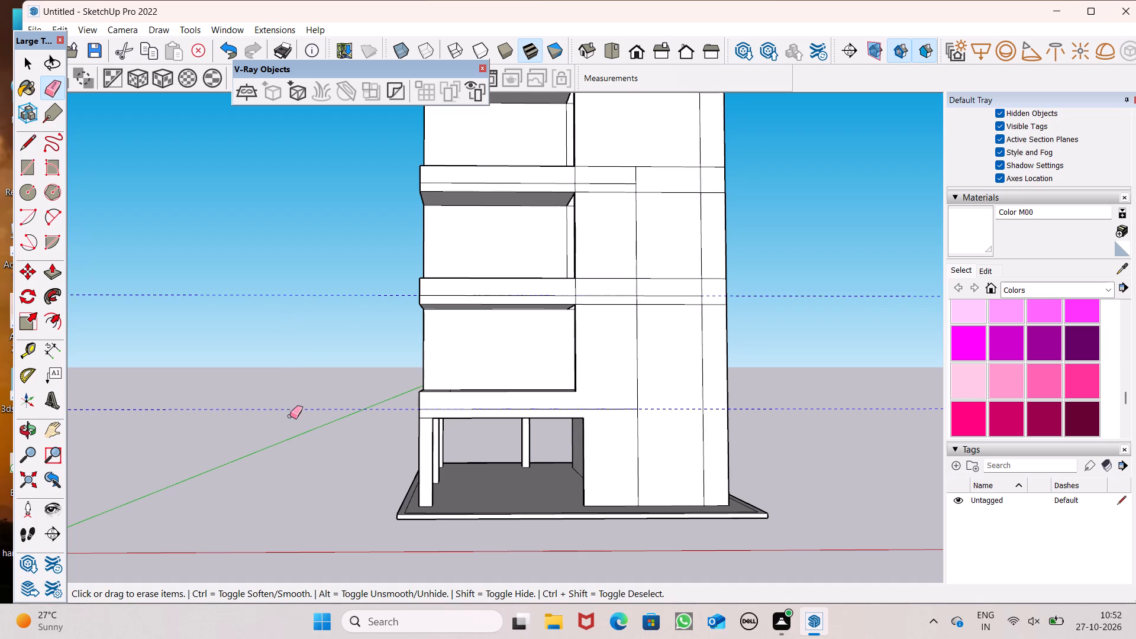
drag(290, 416, 288, 414)
Examine the front facade's line detailing and the whole building from closer, farther and raised viewpoints.
scroll(375, 283, down, 4)
middle_drag(580, 355, 612, 393)
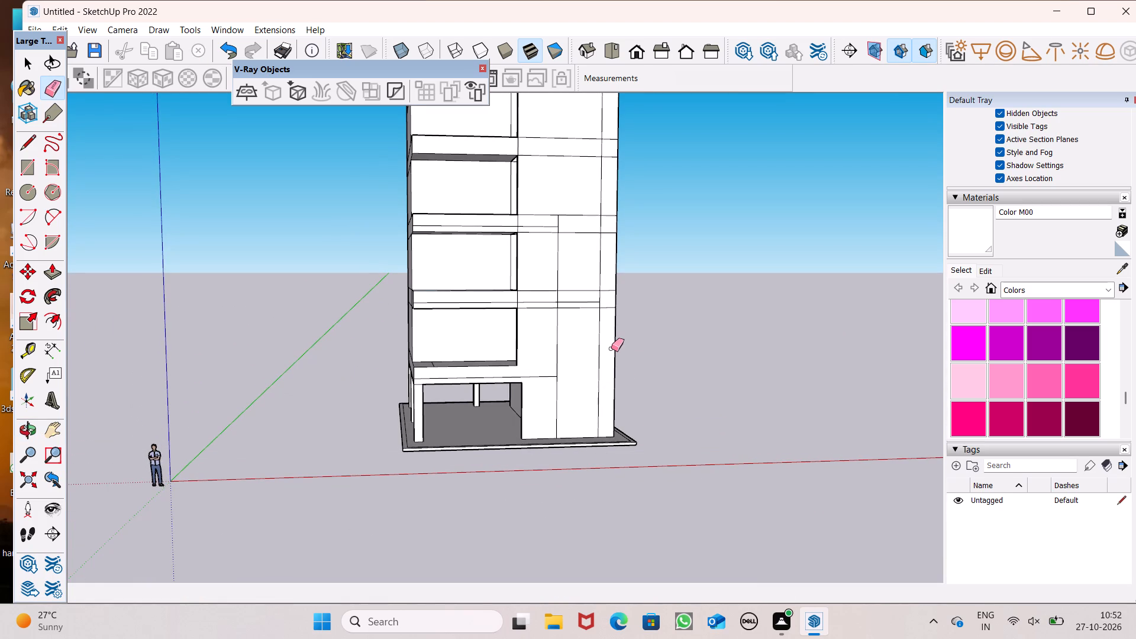
scroll(606, 318, up, 1)
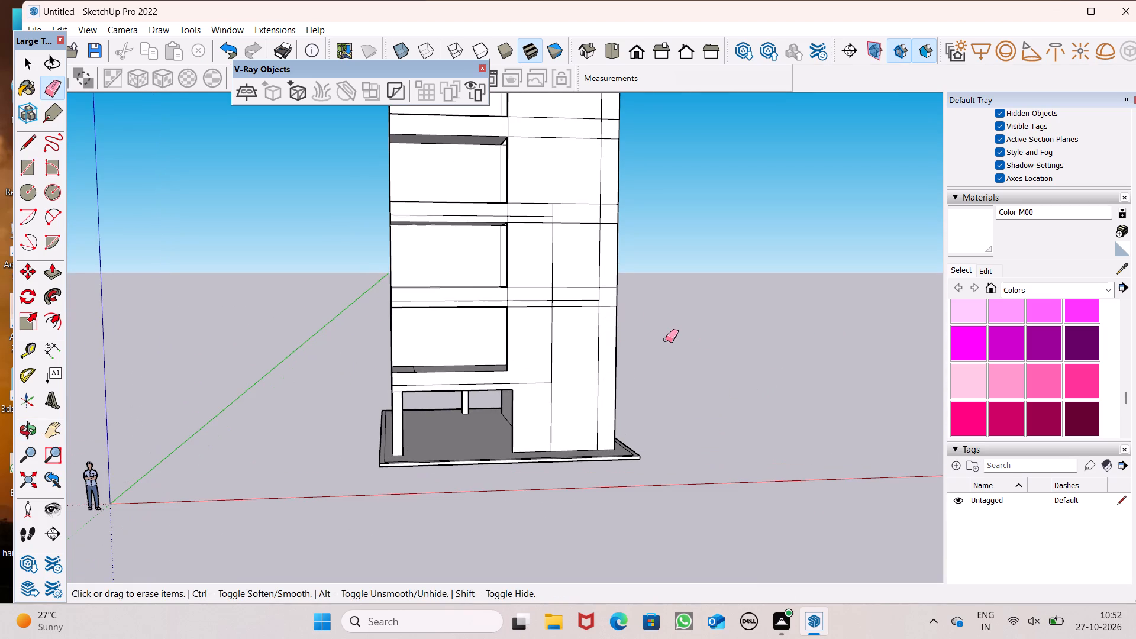
middle_drag(666, 338, 657, 325)
scroll(657, 325, up, 1)
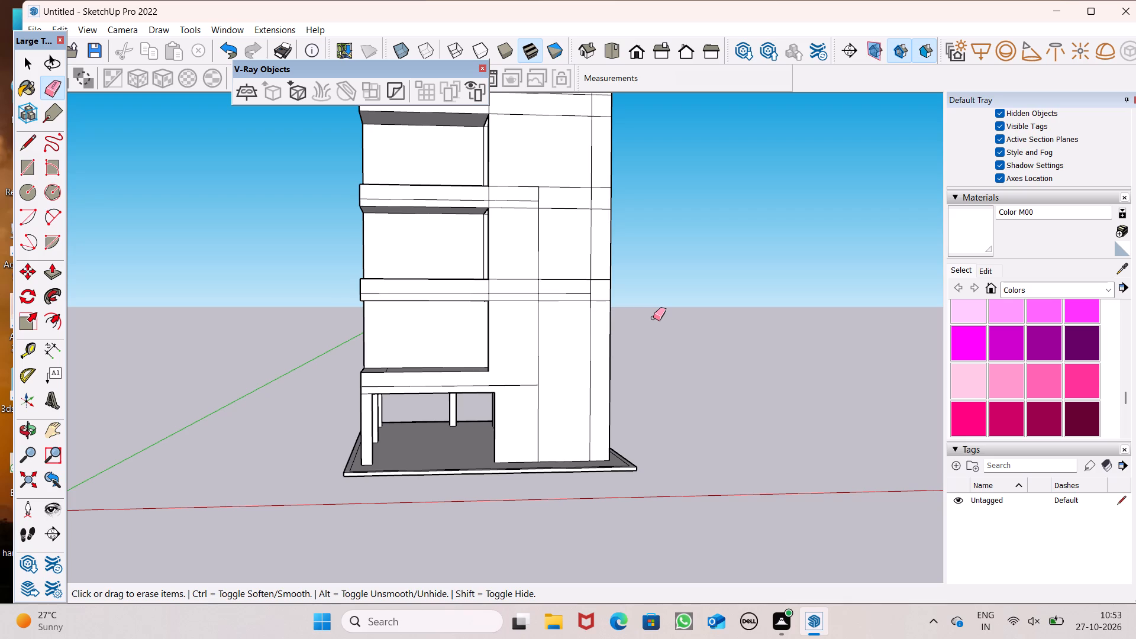
scroll(561, 260, up, 2)
scroll(575, 283, down, 5)
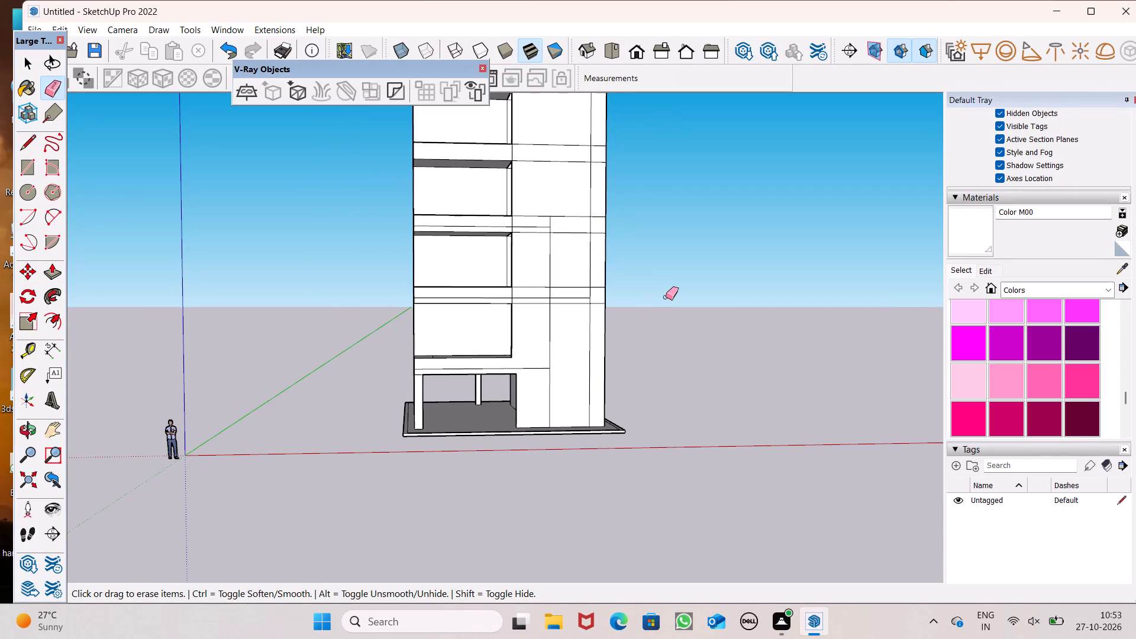
scroll(678, 312, down, 2)
middle_drag(682, 339, 744, 467)
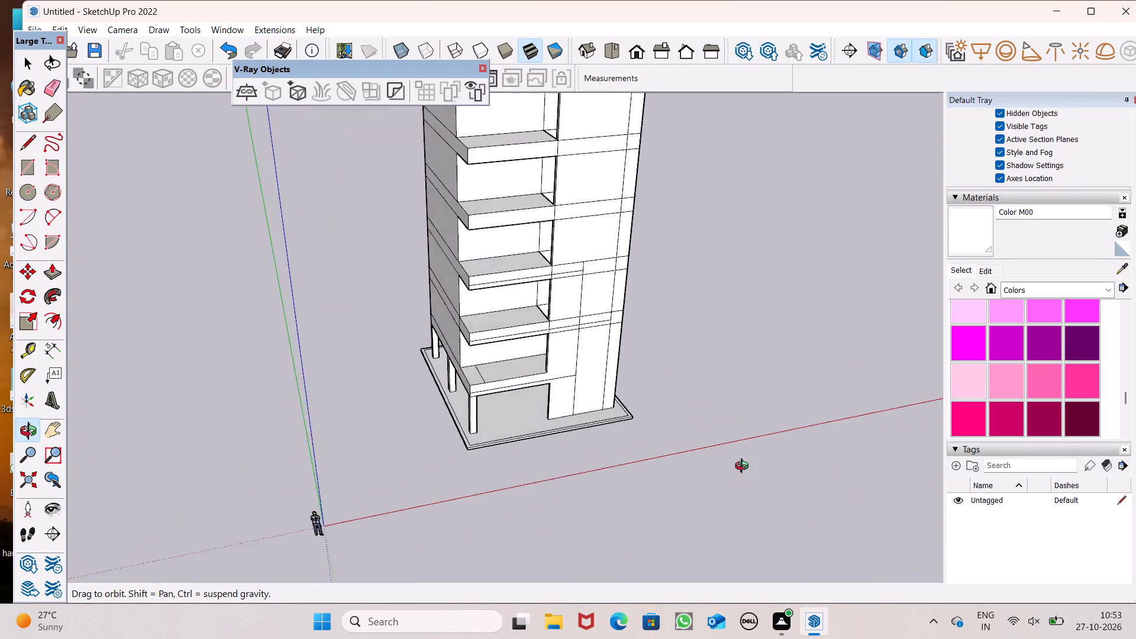
middle_drag(744, 467, 674, 341)
scroll(674, 341, up, 1)
scroll(665, 380, down, 6)
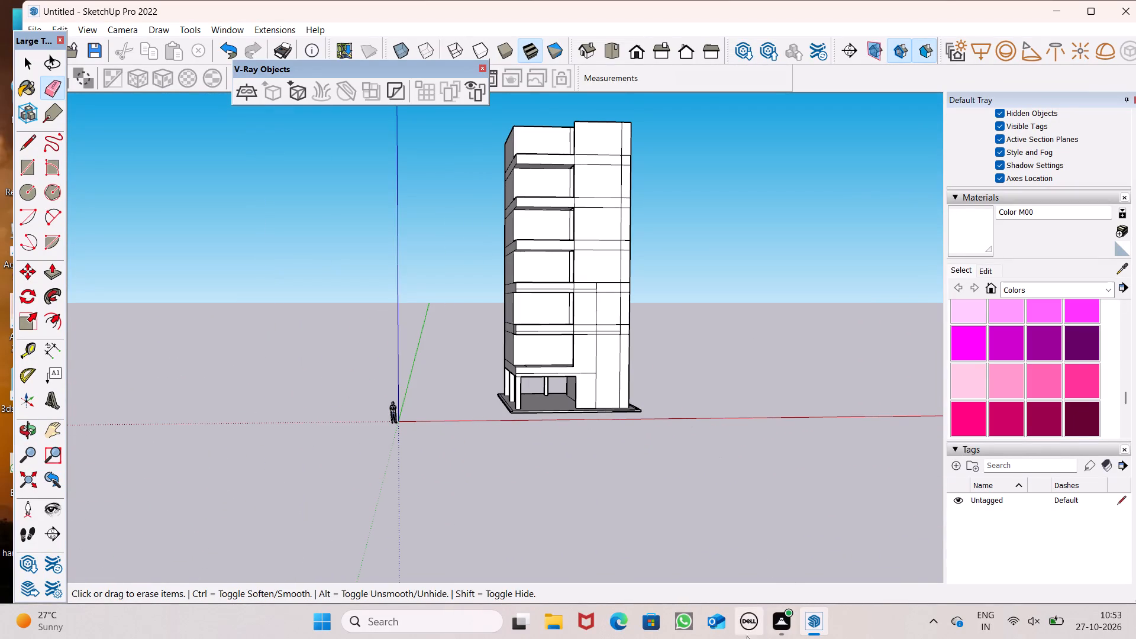
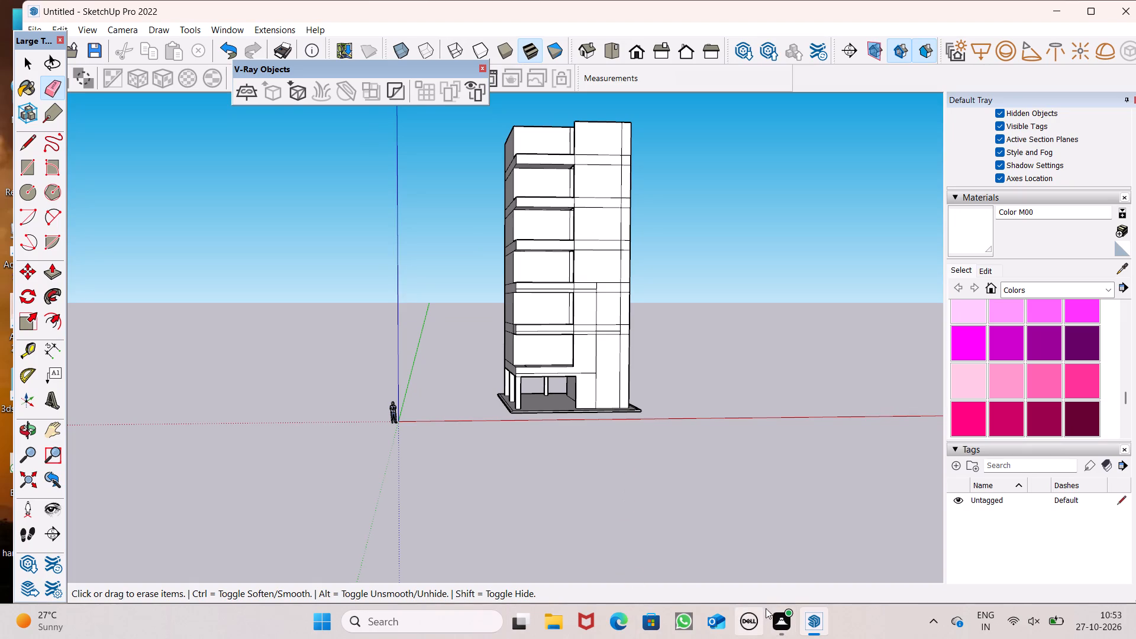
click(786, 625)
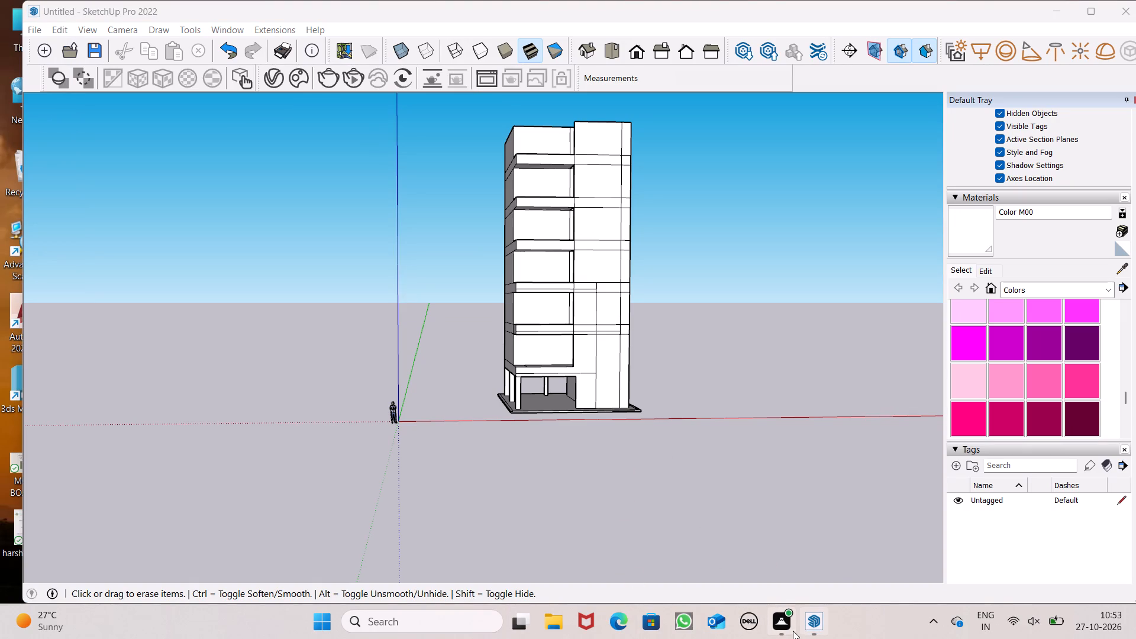
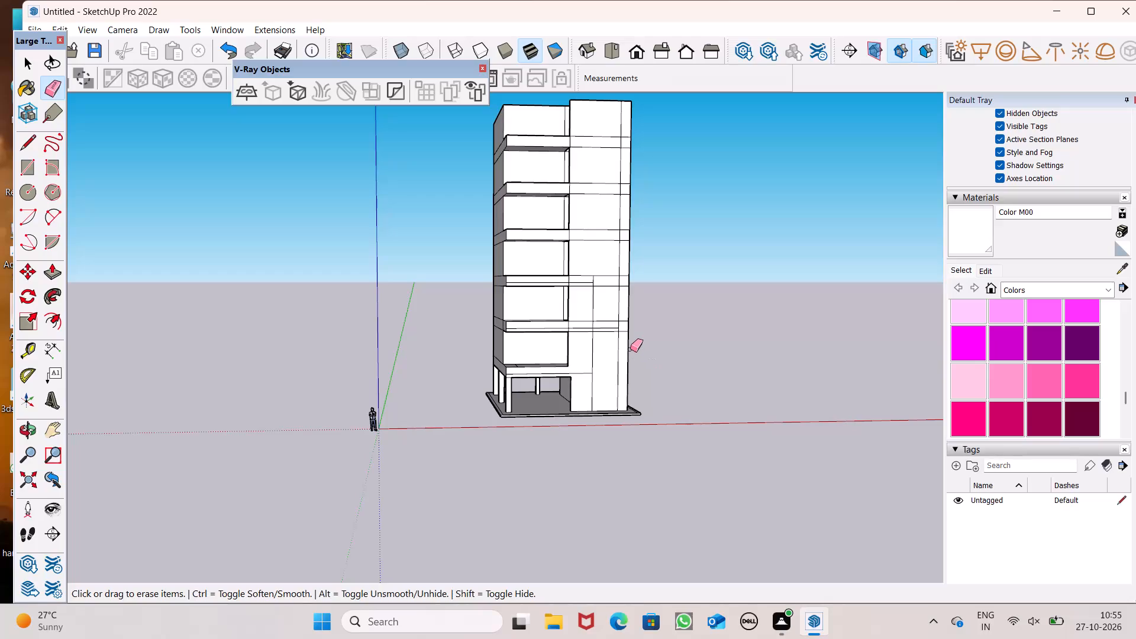
Erase the second floor slab's top line between the two long vertical lines on the solid front wall.
scroll(593, 292, up, 1)
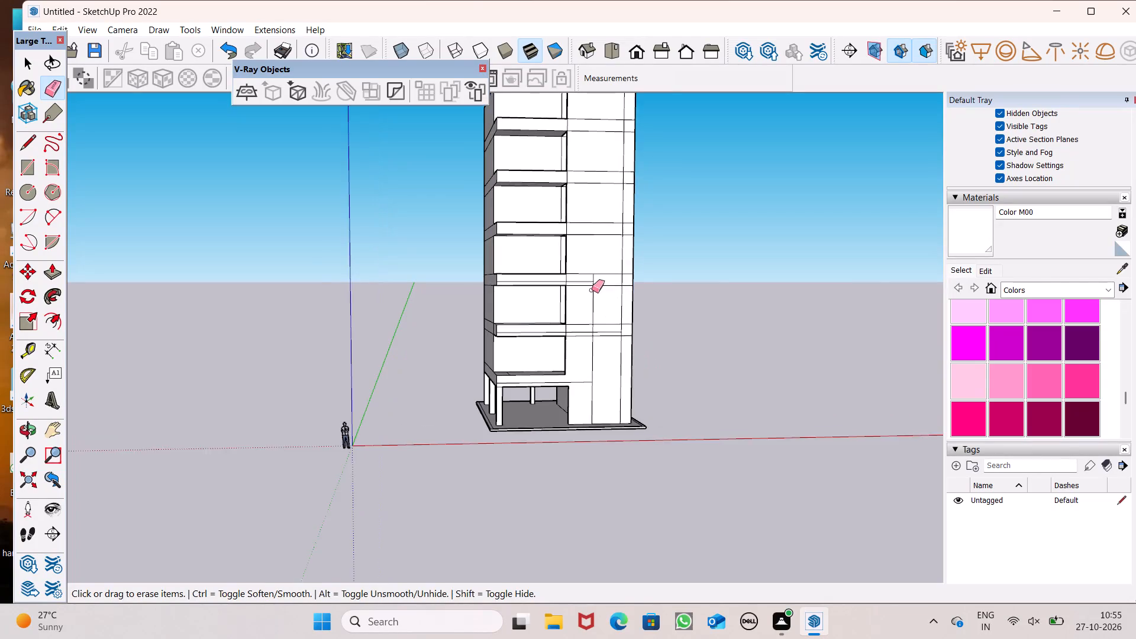
scroll(592, 290, up, 3)
scroll(612, 387, up, 4)
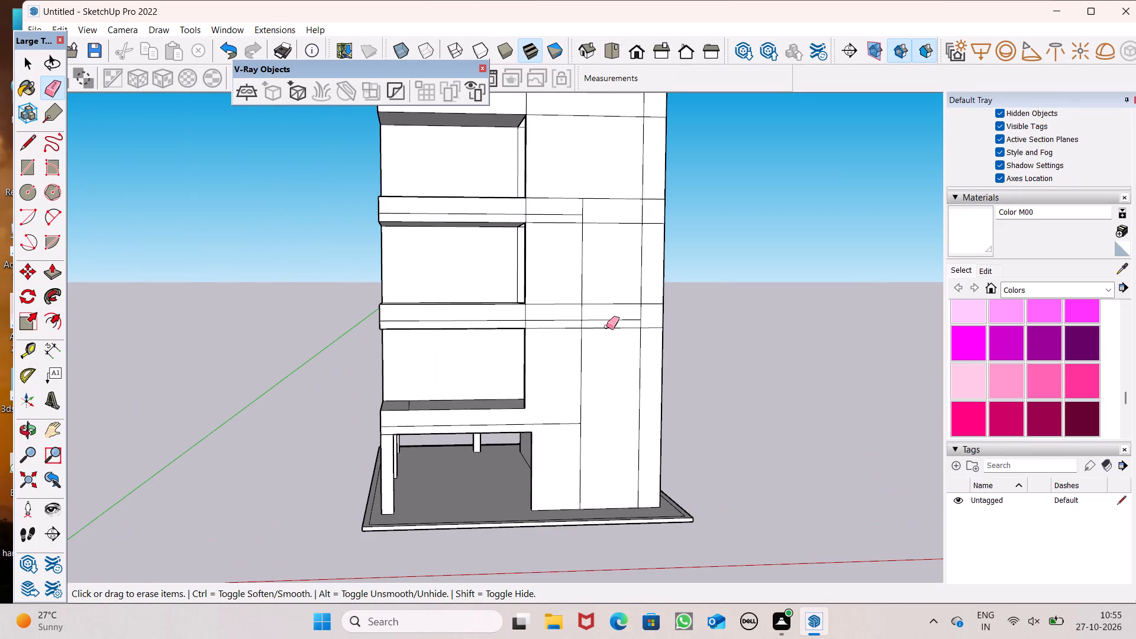
scroll(621, 292, up, 4)
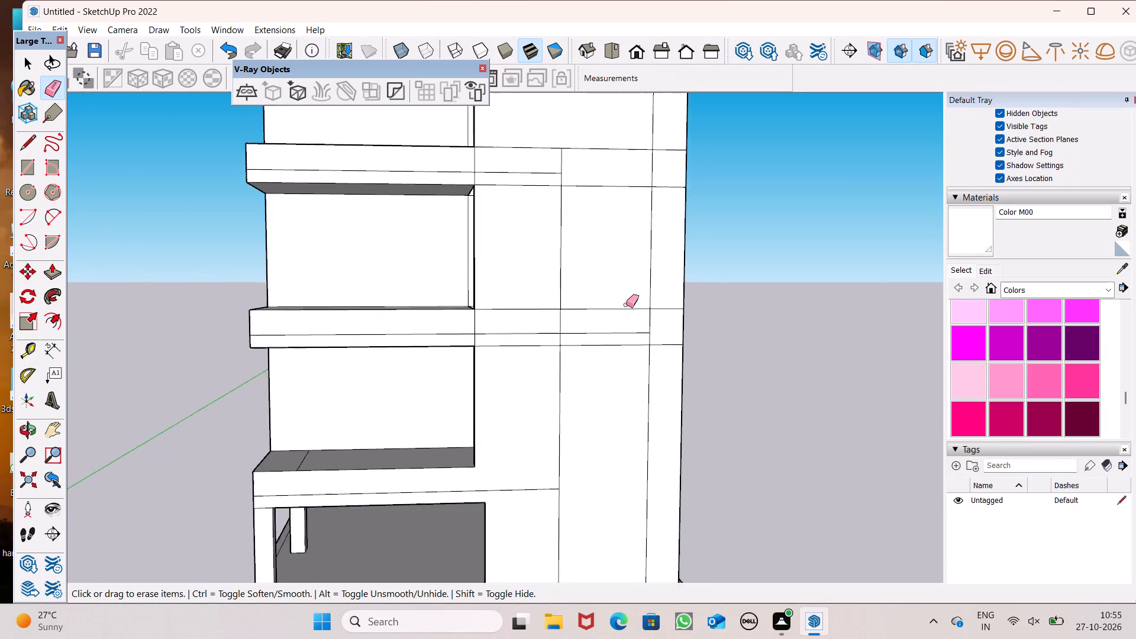
scroll(626, 305, up, 2)
click(621, 307)
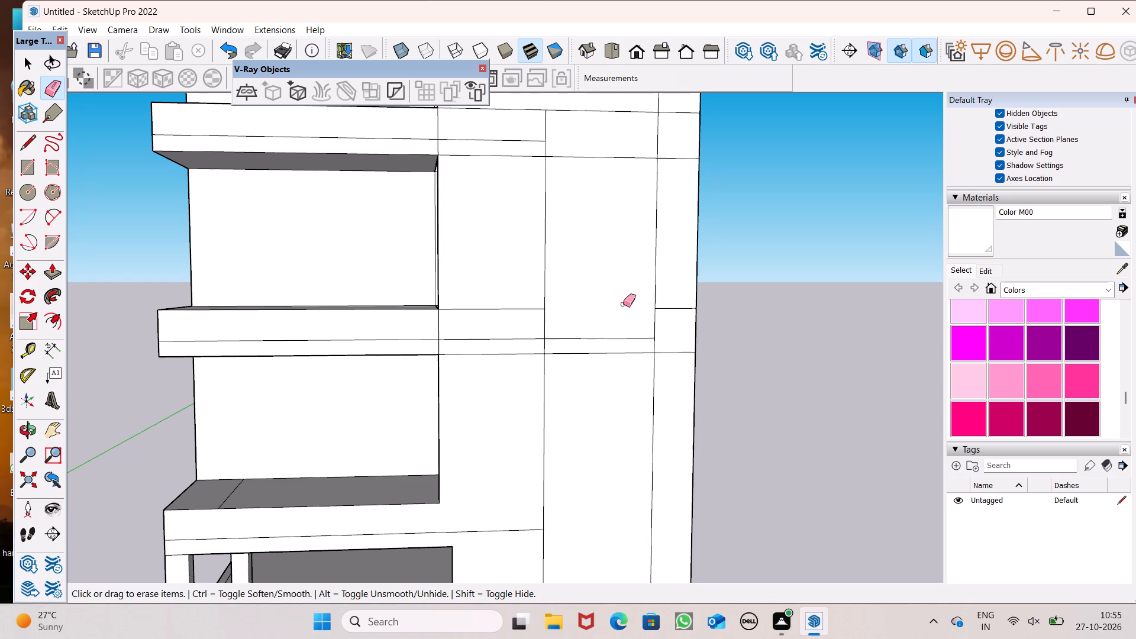
Draw a line about 2' 10" long extending the second slab's middle line from the outer vertical line to the wall's outer edge.
scroll(609, 263, down, 6)
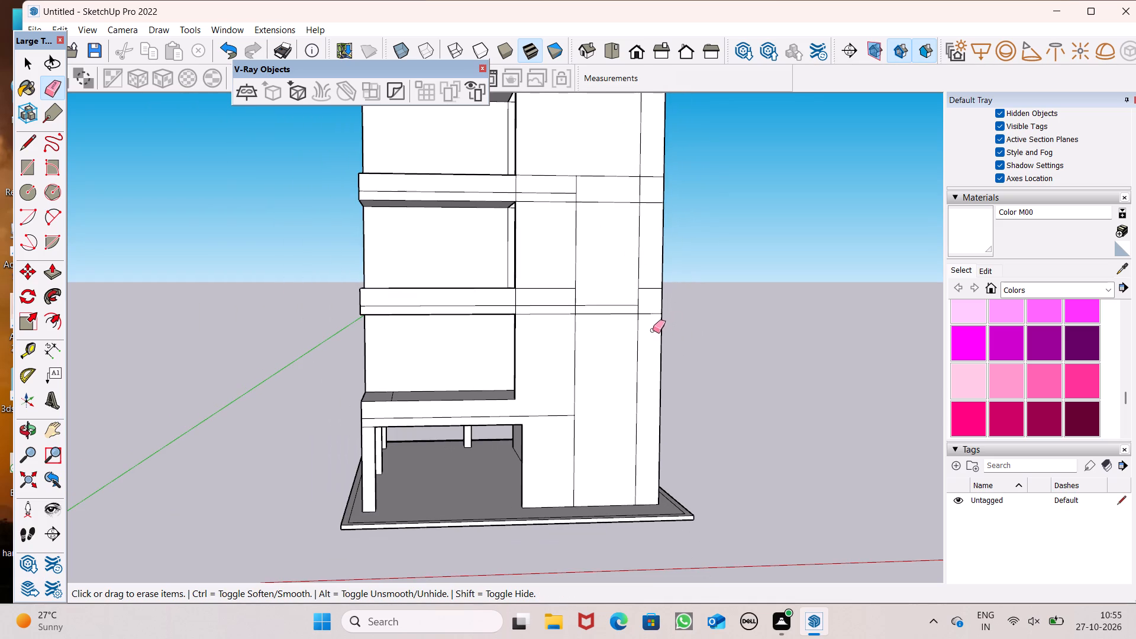
scroll(651, 319, up, 11)
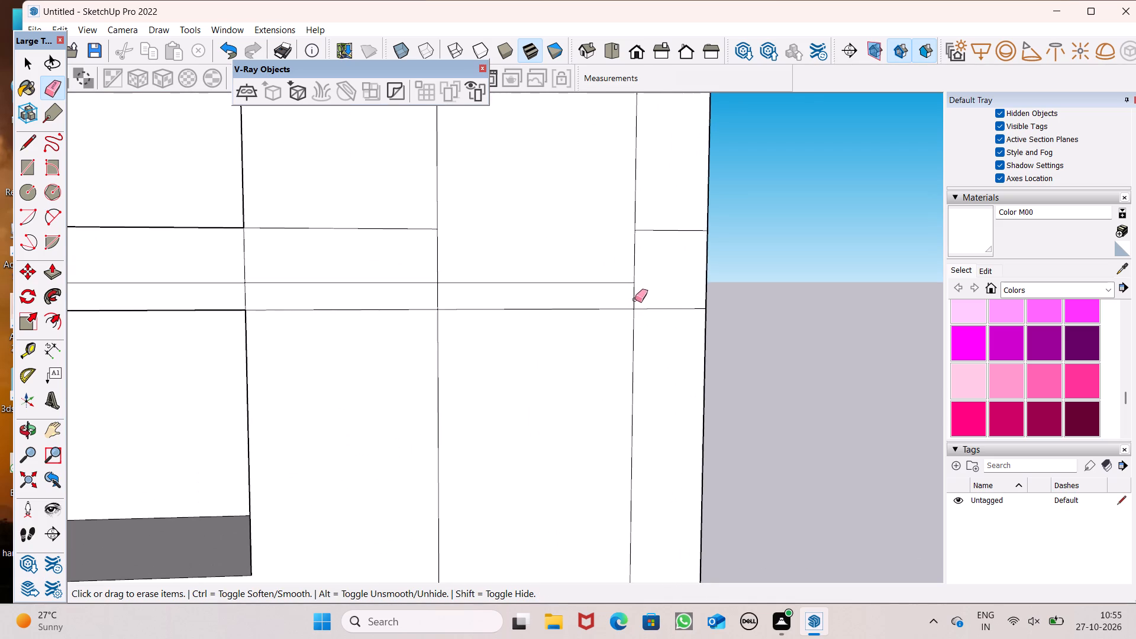
click(29, 144)
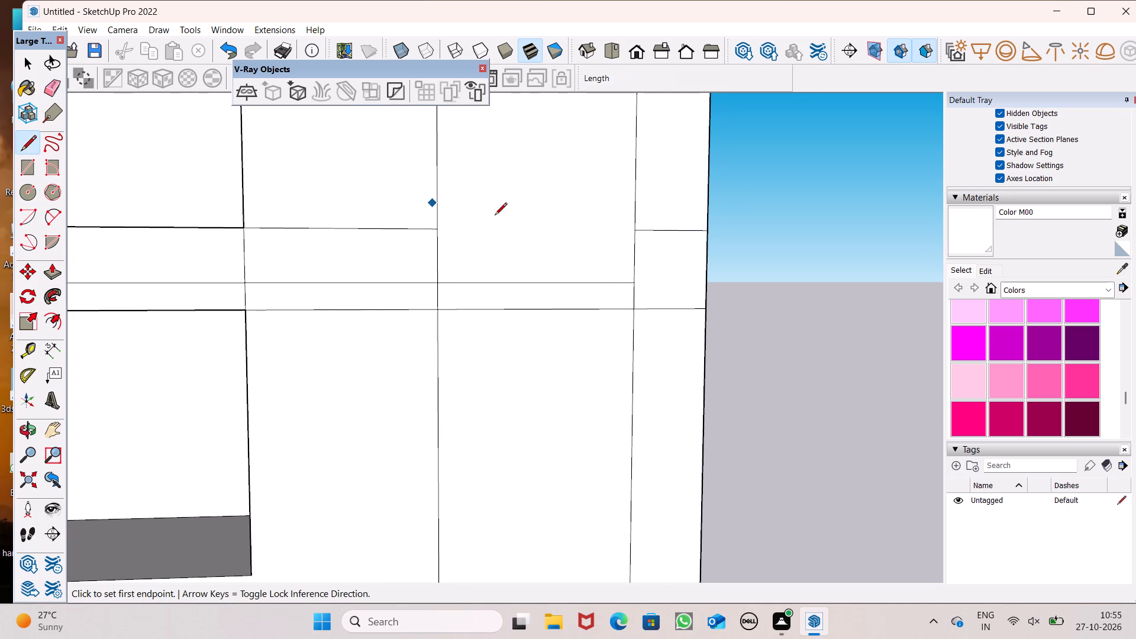
scroll(667, 270, up, 3)
click(621, 290)
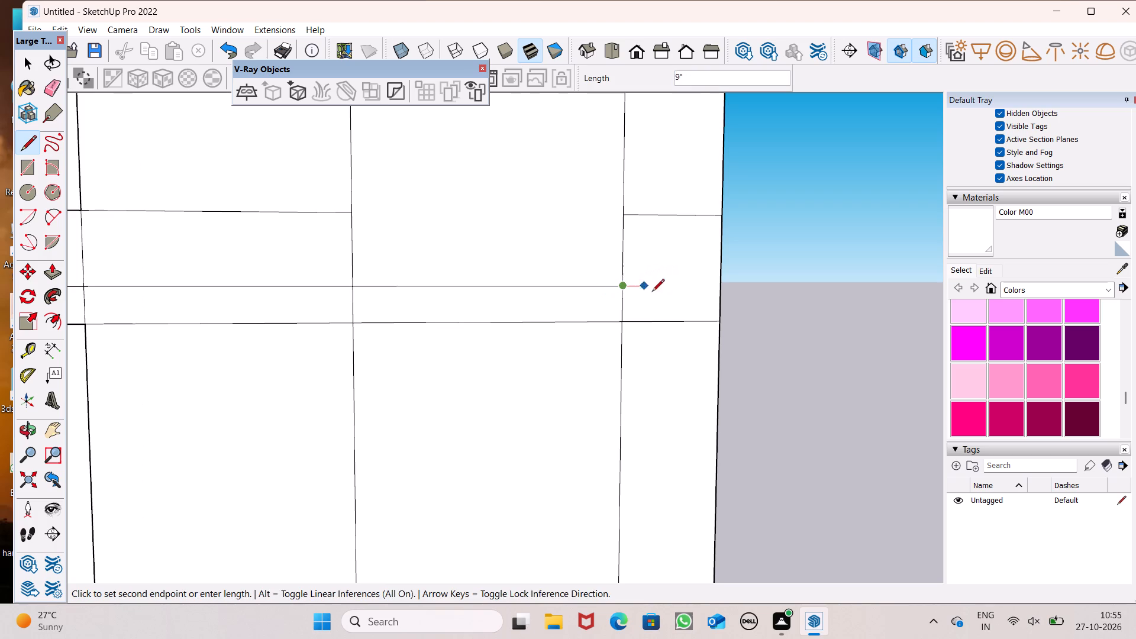
click(719, 292)
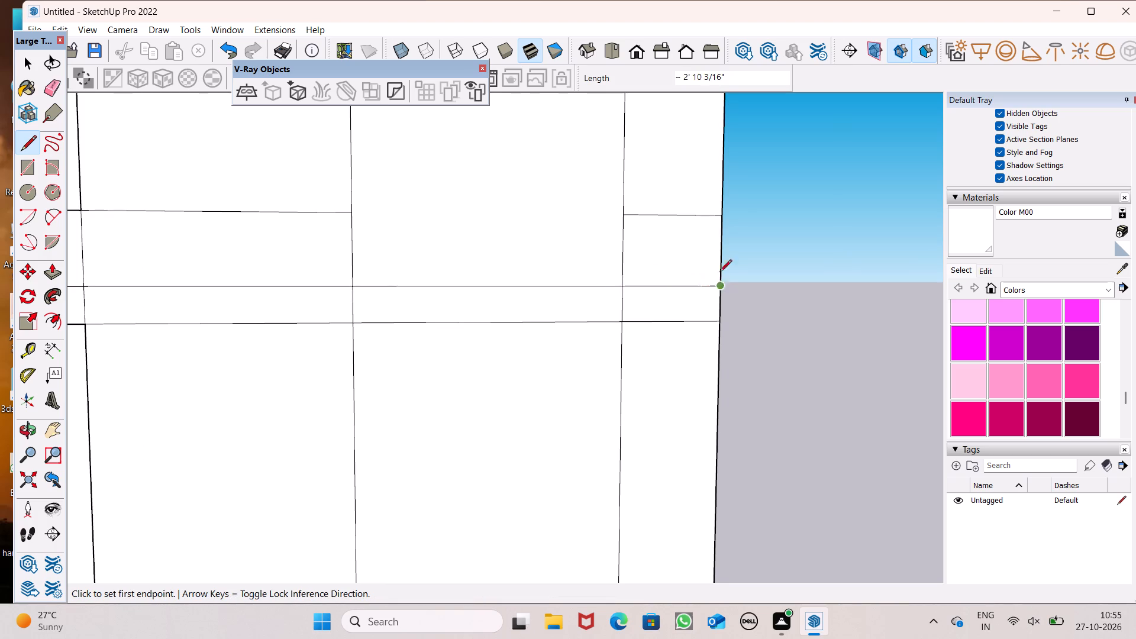
Erase the second slab's bottom line next to the wall's outer edge and the short vertical piece just above it.
scroll(740, 211, down, 4)
click(46, 93)
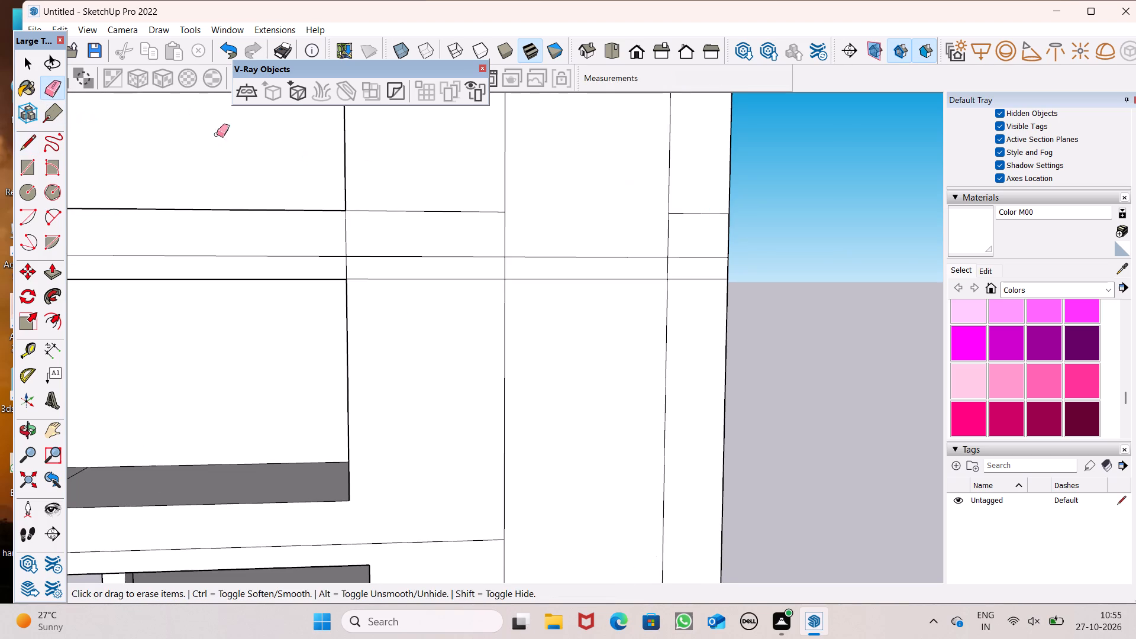
scroll(492, 276, down, 1)
scroll(681, 267, up, 4)
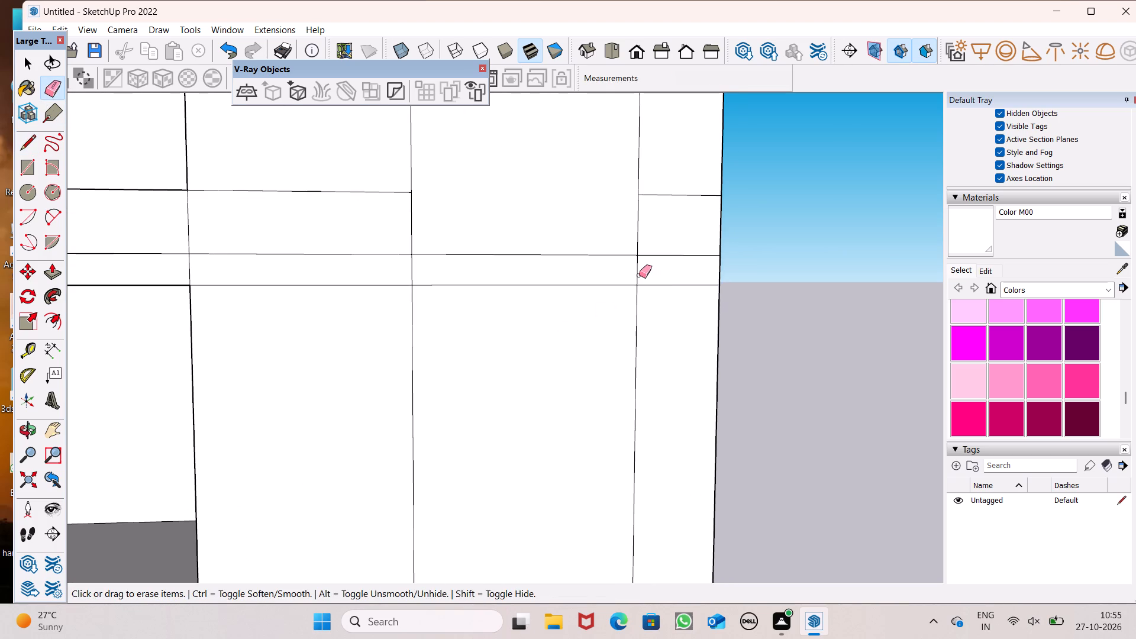
drag(639, 275, 663, 293)
scroll(752, 269, down, 4)
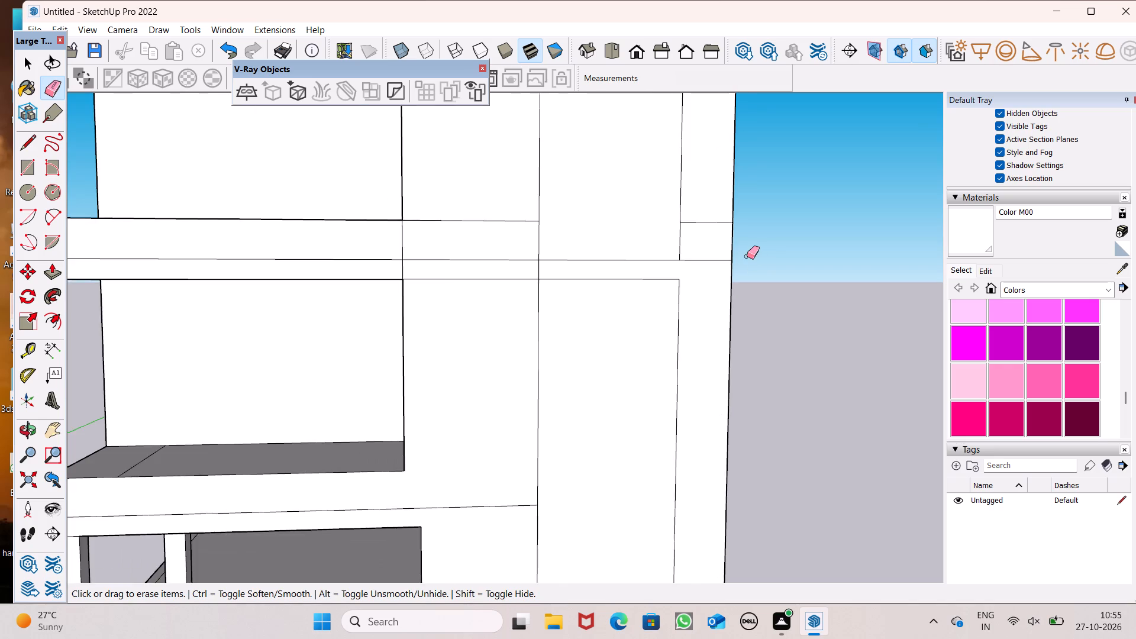
Erase the third slab's bottom line on the front wall between the balcony corner and the inner vertical line.
scroll(747, 256, down, 6)
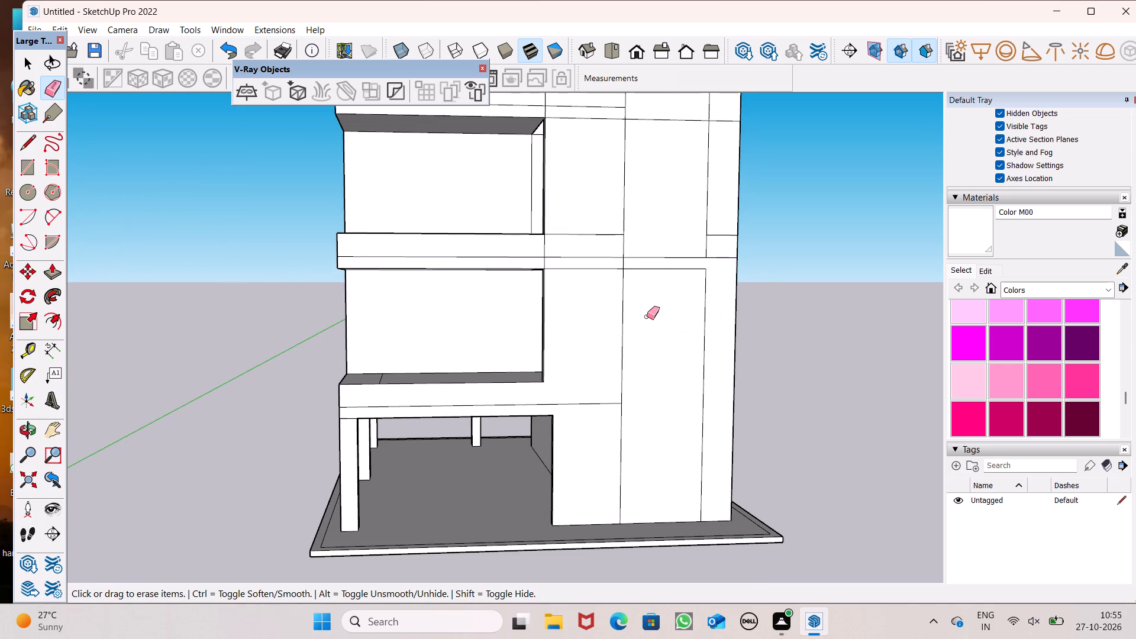
scroll(733, 329, down, 2)
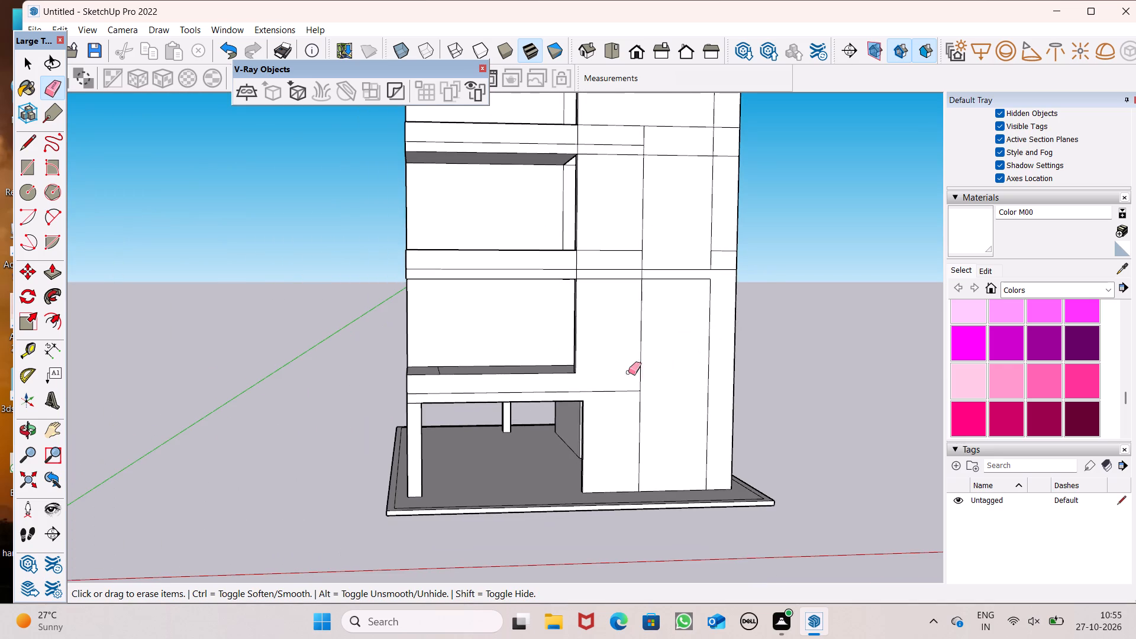
scroll(588, 434, down, 2)
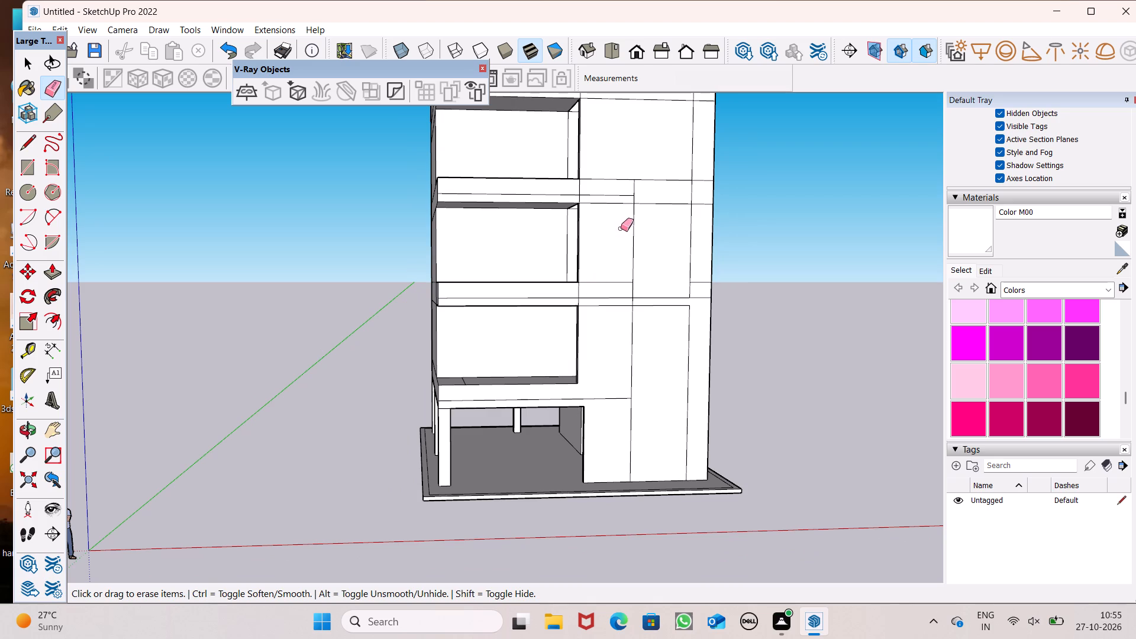
scroll(619, 238, up, 1)
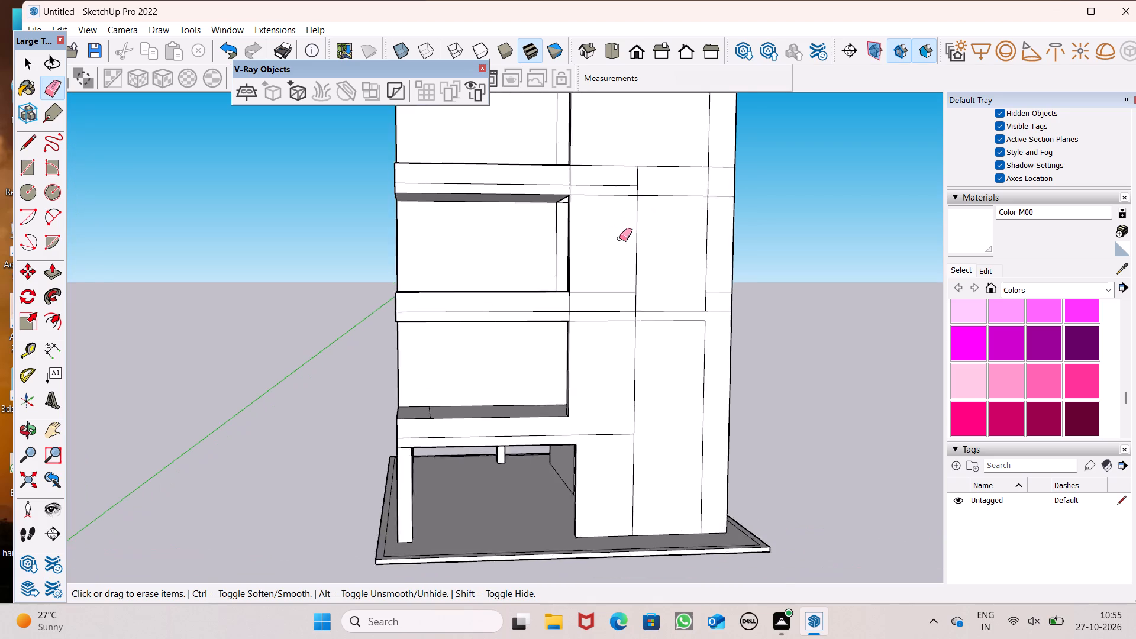
scroll(619, 238, up, 4)
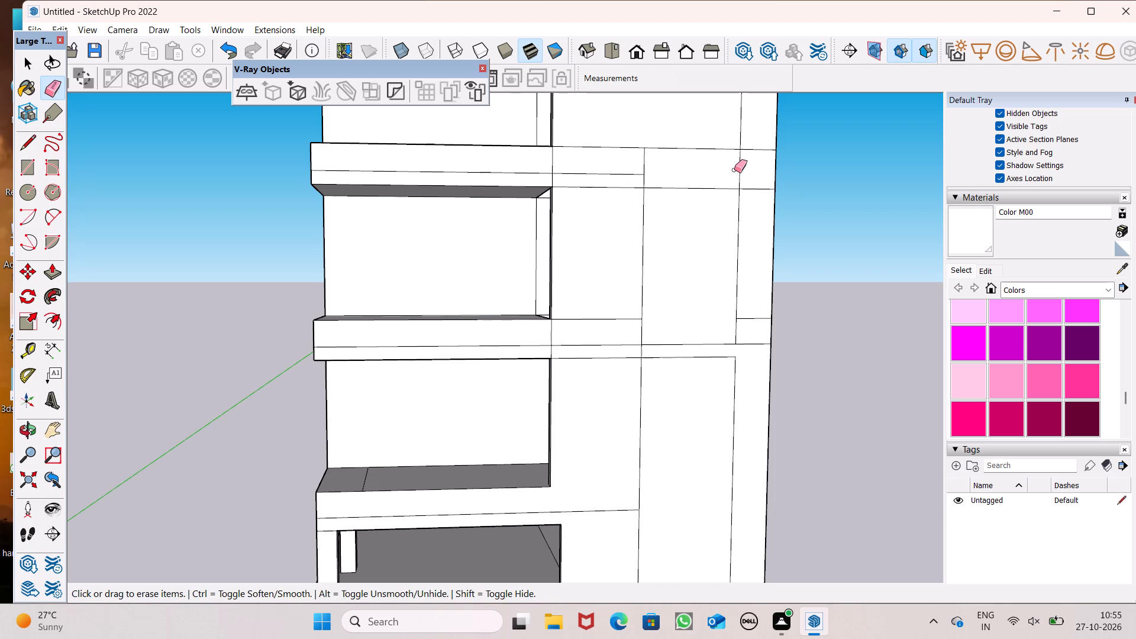
click(624, 188)
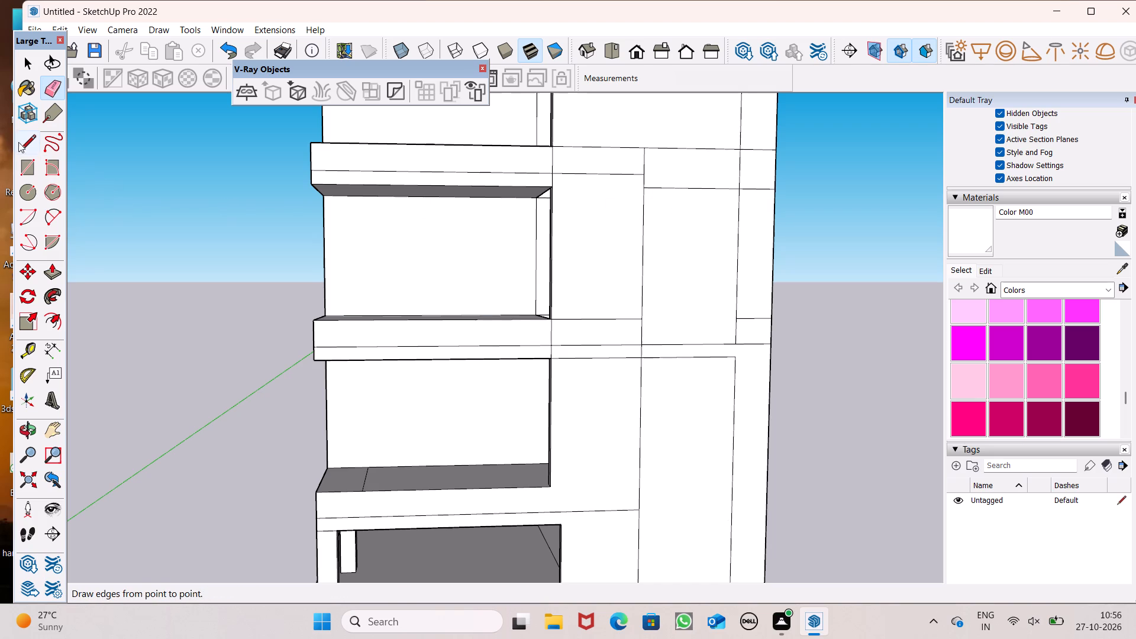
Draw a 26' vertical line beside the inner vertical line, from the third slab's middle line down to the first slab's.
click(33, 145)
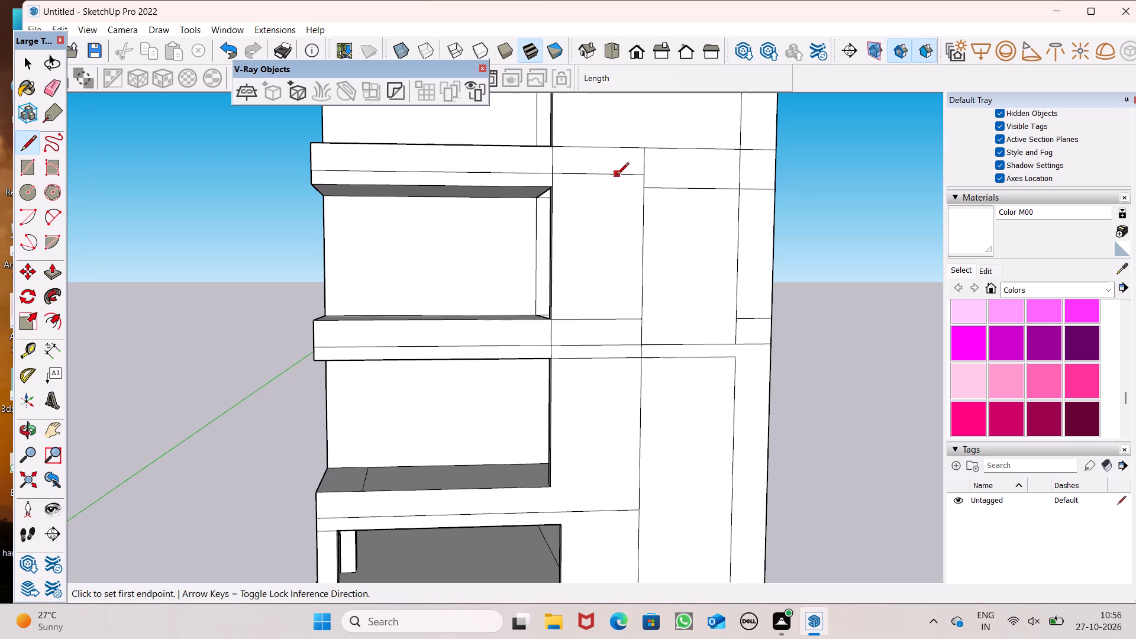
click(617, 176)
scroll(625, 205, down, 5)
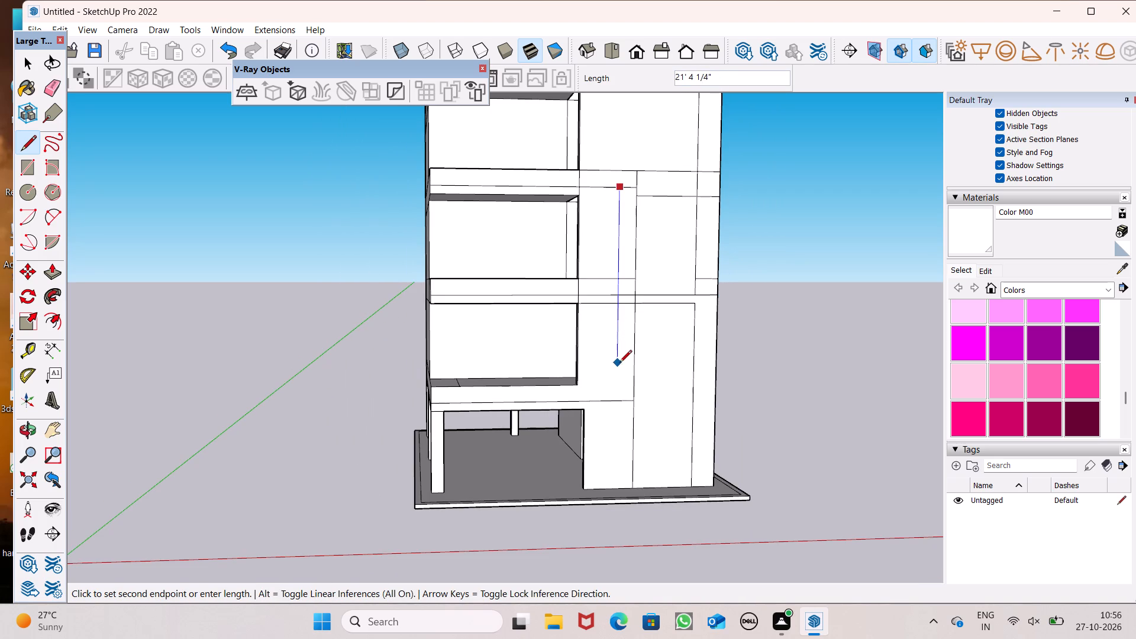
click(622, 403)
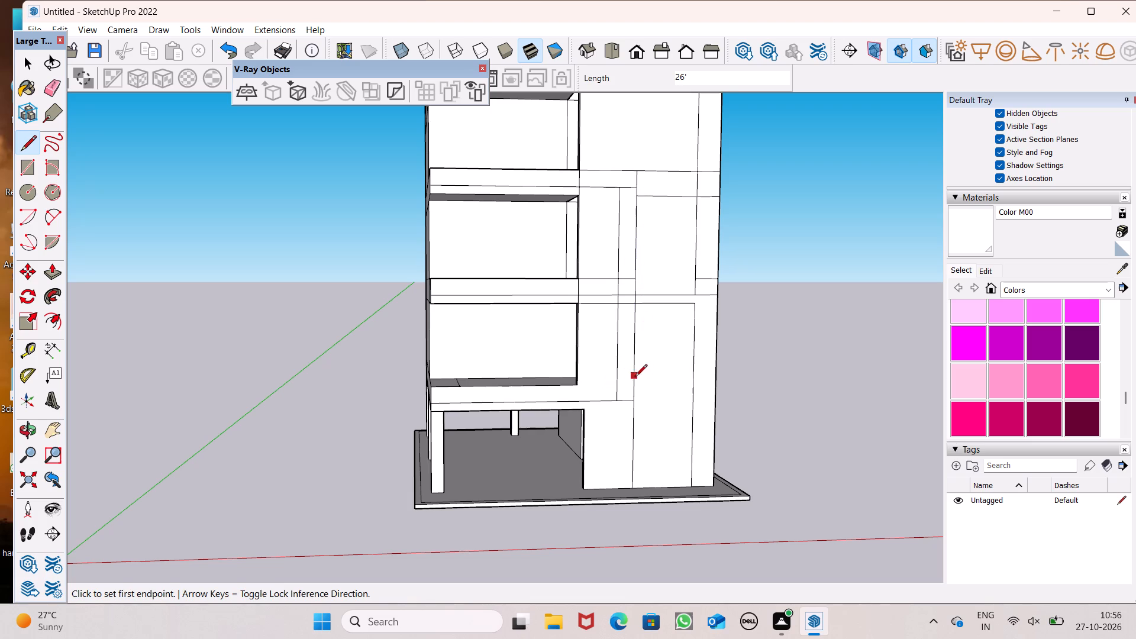
Draw a 13' vertical line near the balcony corner, from the second slab's middle line down to the first slab's middle line.
middle_drag(640, 380, 621, 356)
scroll(621, 356, up, 1)
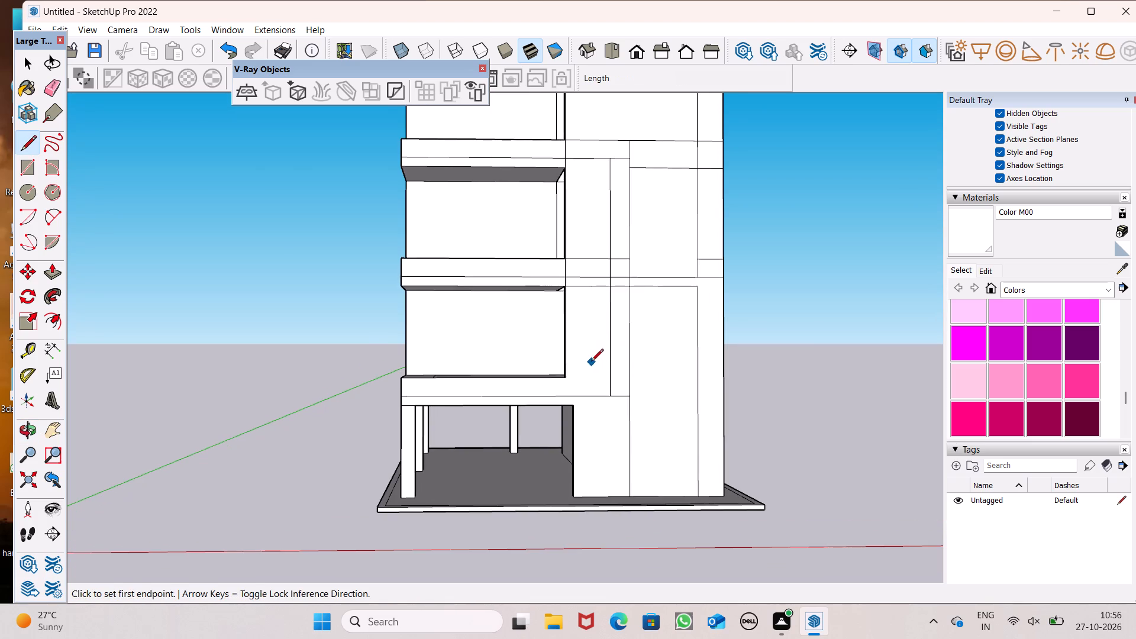
scroll(588, 362, up, 3)
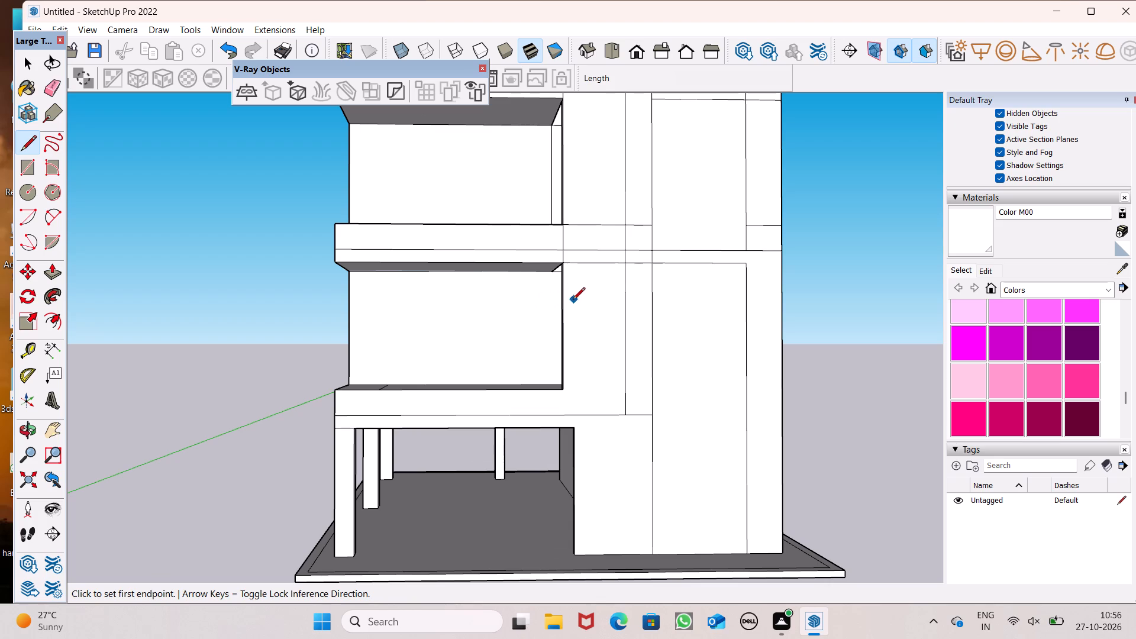
click(591, 253)
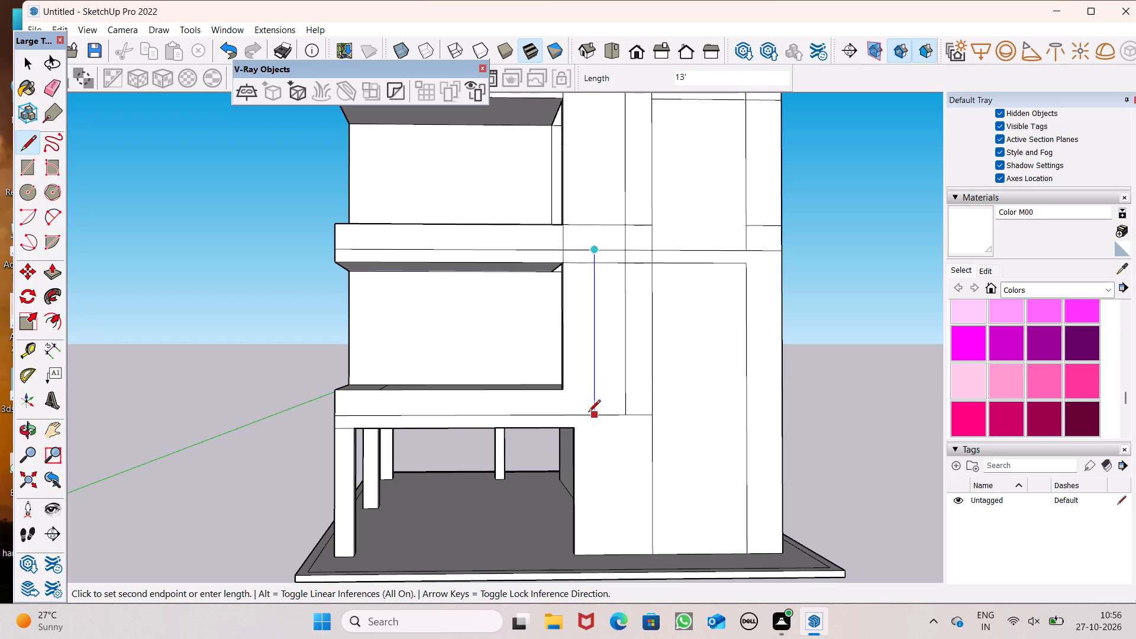
click(588, 413)
Erase the second slab's middle and bottom lines between the 13' and 26' vertical lines.
drag(56, 90, 62, 92)
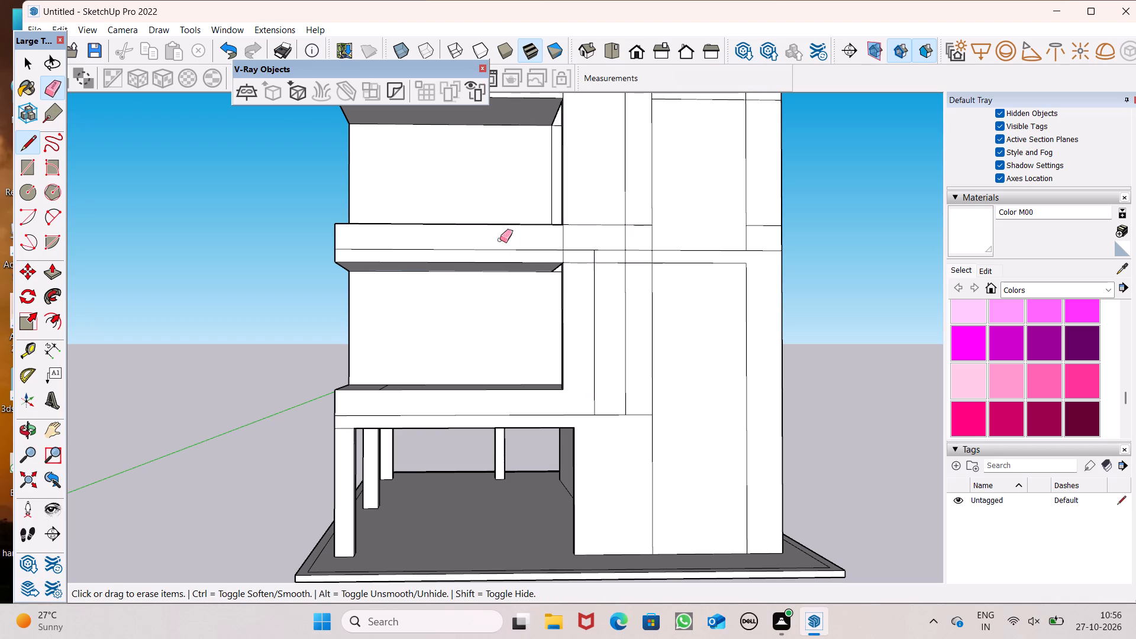
scroll(629, 283, up, 1)
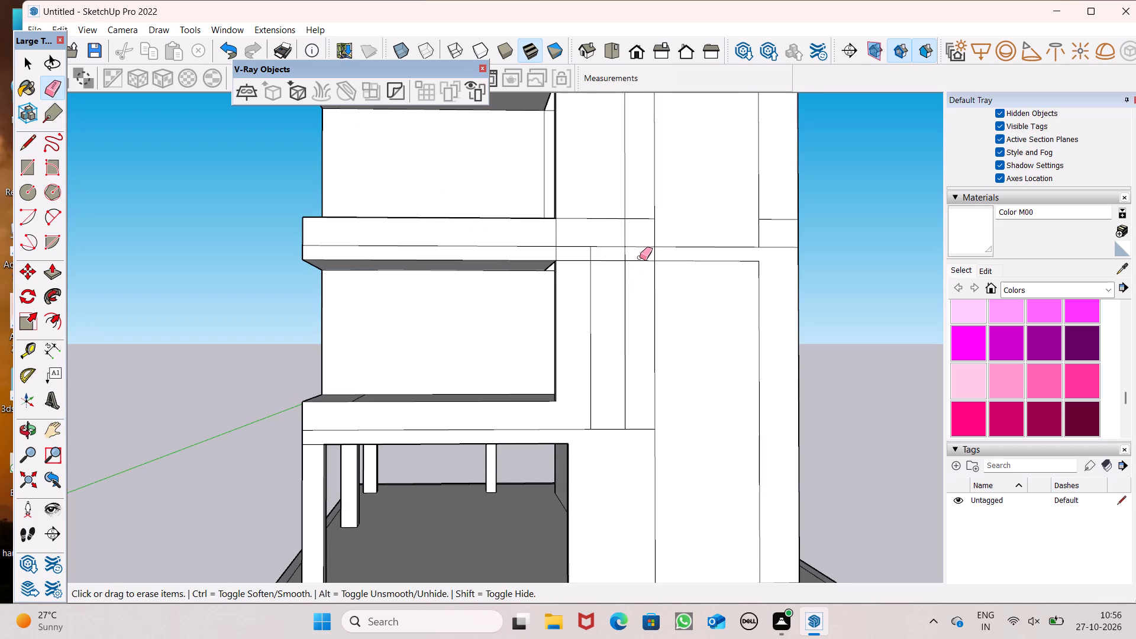
drag(611, 242, 609, 263)
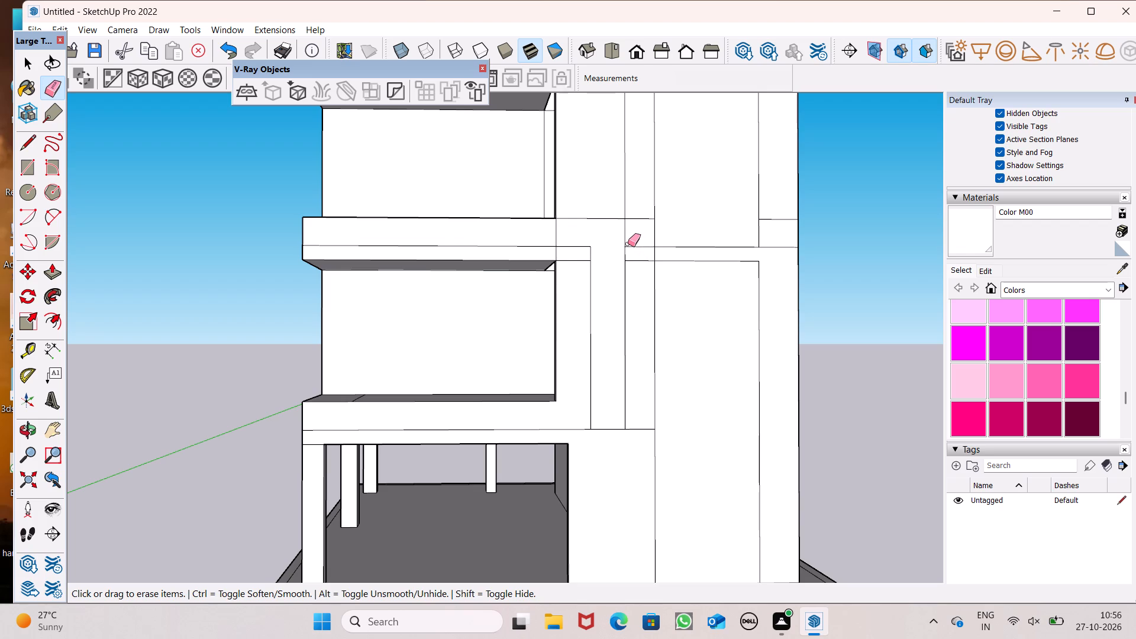
Erase the 26' vertical line and the second slab's middle and bottom line pieces between it and the inner vertical line.
scroll(688, 324, down, 6)
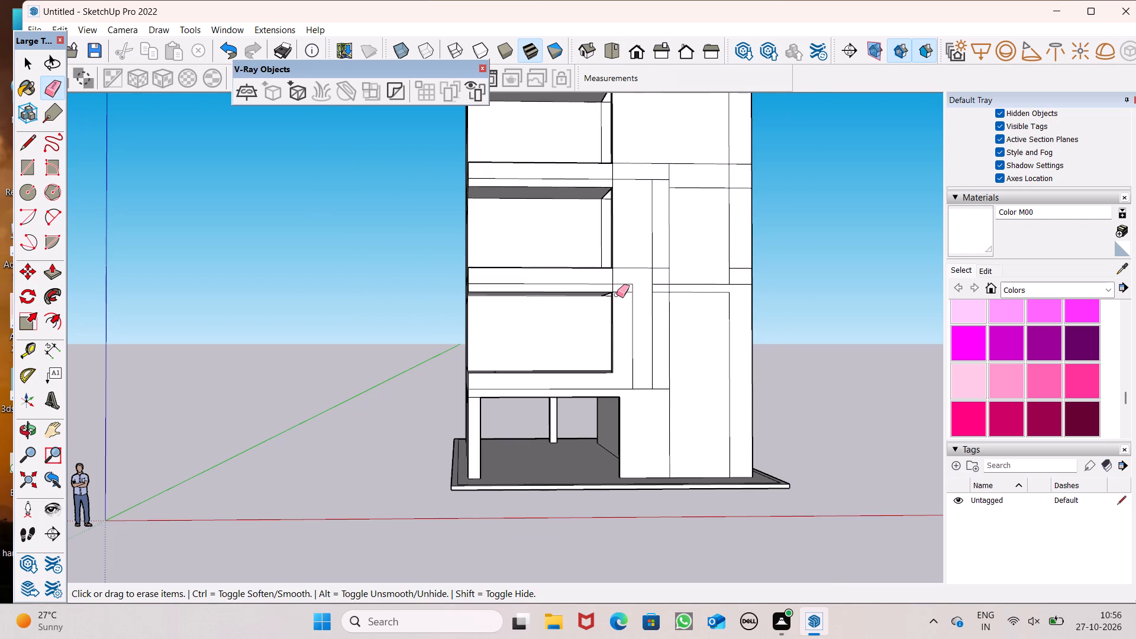
scroll(689, 279, up, 2)
scroll(630, 270, down, 4)
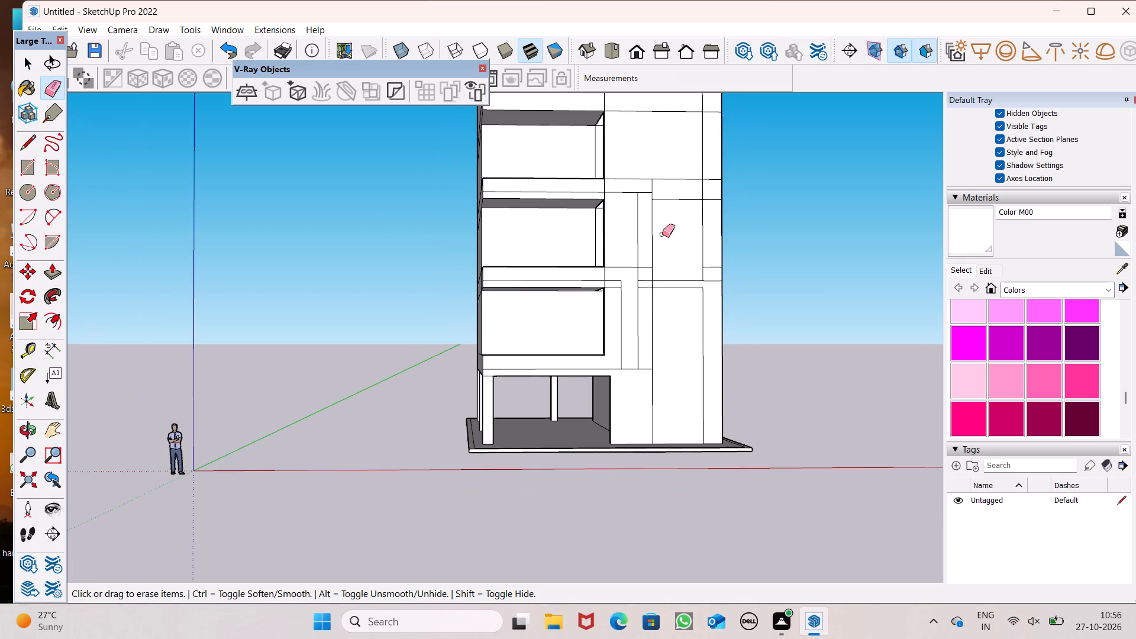
scroll(636, 239, up, 1)
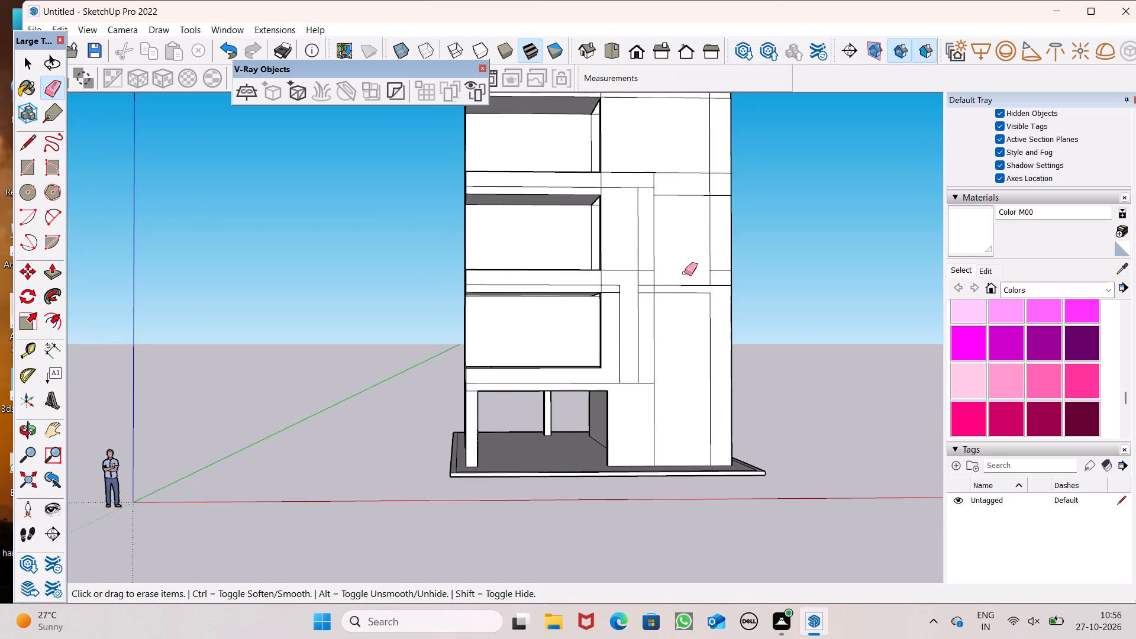
scroll(686, 305, up, 3)
drag(627, 260, 612, 269)
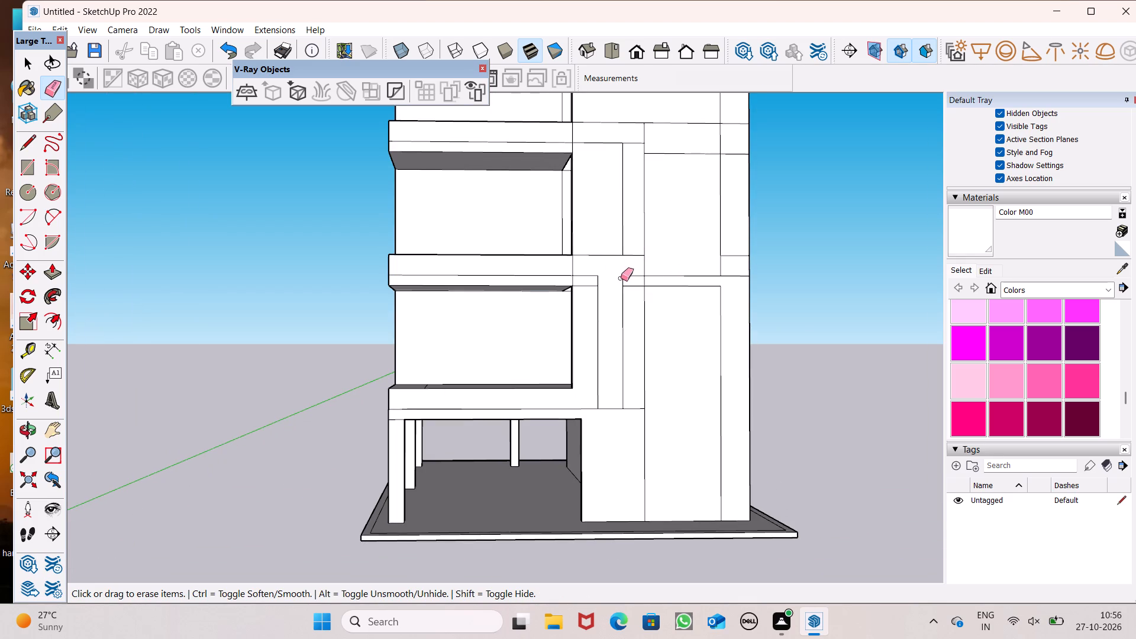
drag(630, 279, 630, 285)
click(630, 278)
drag(625, 274, 616, 292)
drag(628, 234, 621, 231)
Draw a 39' vertical line just beside the inner vertical line, from the third slab's top line down to the wall's base.
click(19, 140)
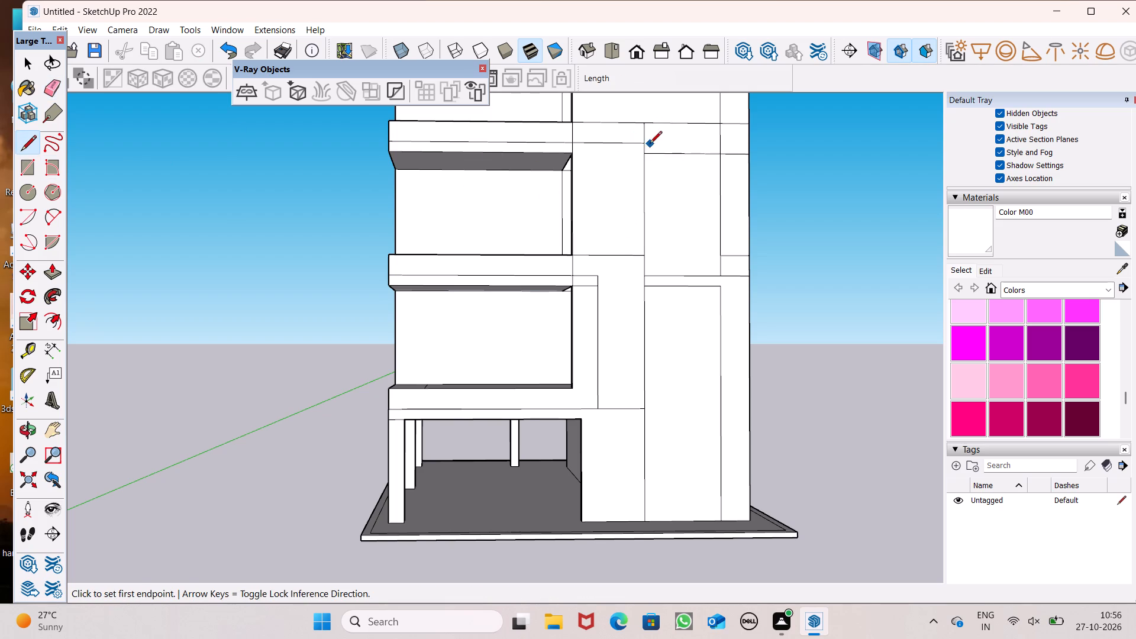
click(633, 124)
click(632, 518)
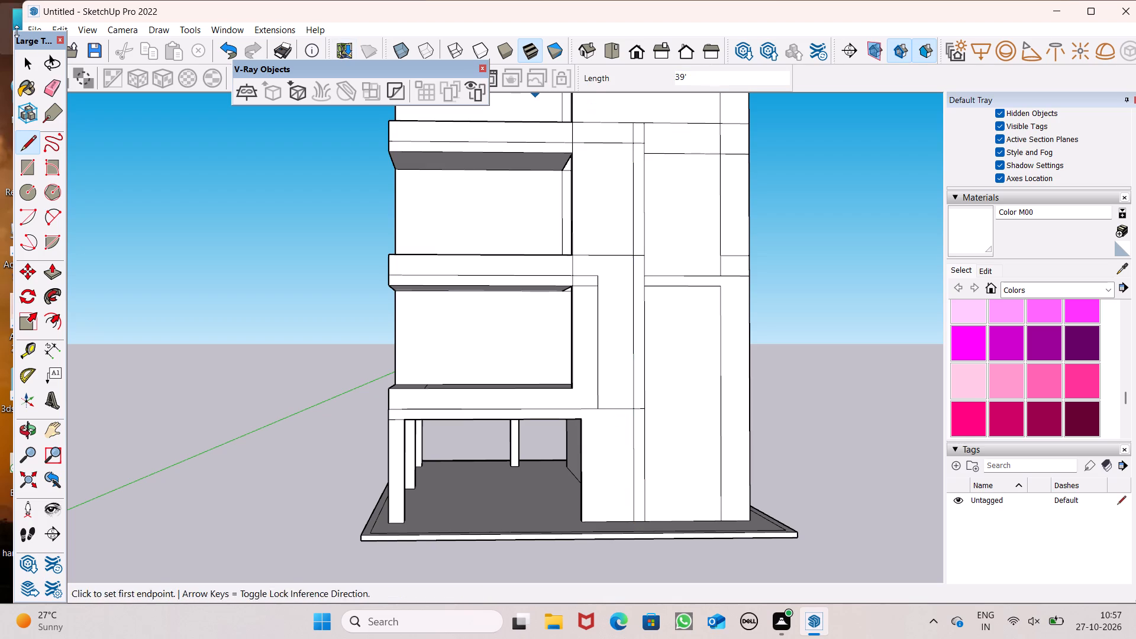
Erase the 39' line's pieces above the third slab's middle line and below the first slab's middle line.
click(60, 88)
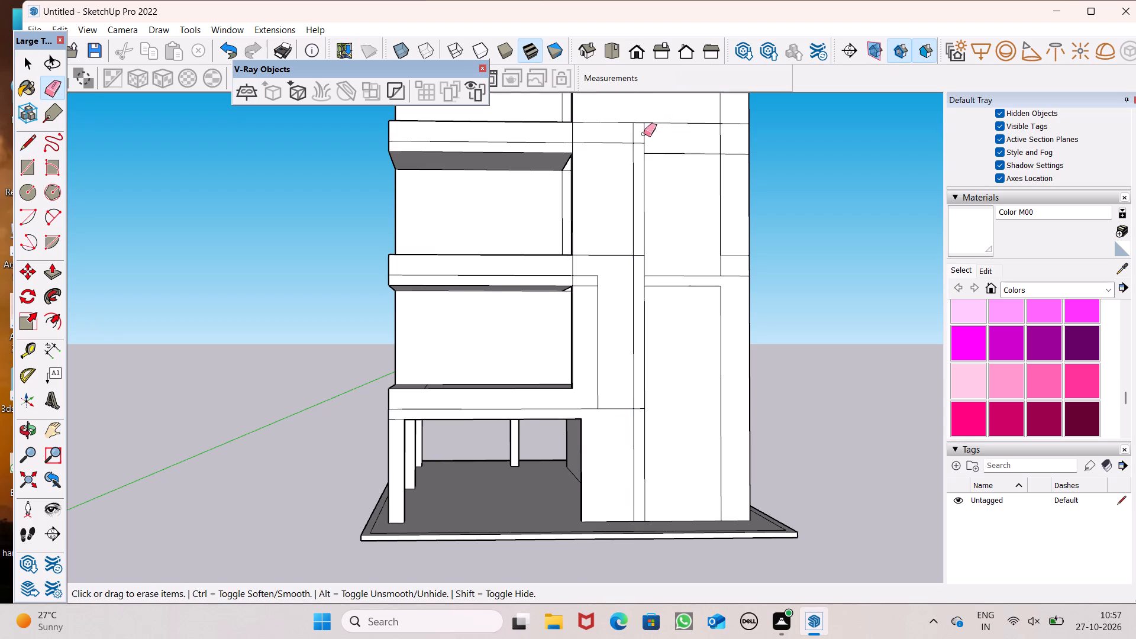
click(643, 135)
drag(647, 135, 641, 135)
drag(648, 177, 645, 184)
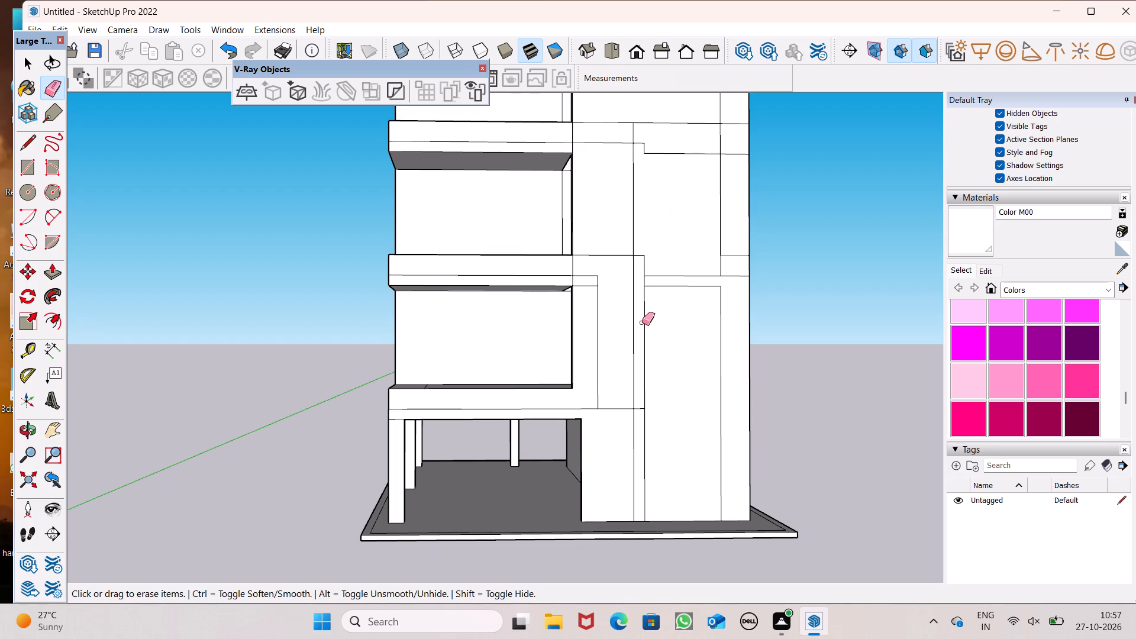
key(ctrl+z)
drag(643, 436, 650, 427)
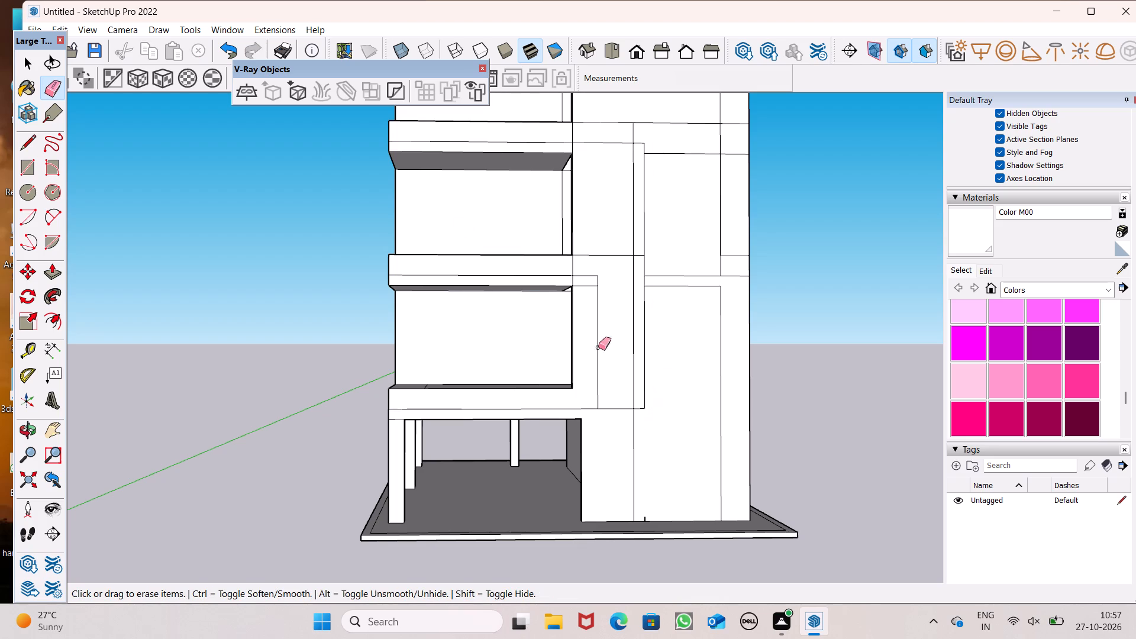
Draw a second 39' vertical line slightly farther from the balconies, from the third slab's top line down to the wall's base.
click(18, 140)
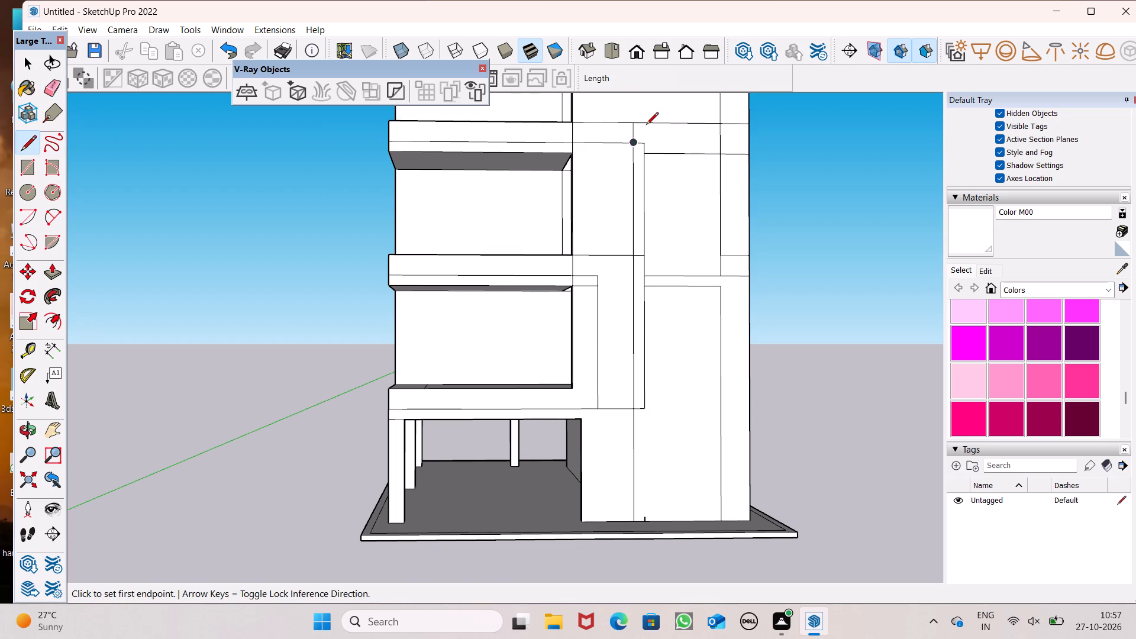
click(654, 124)
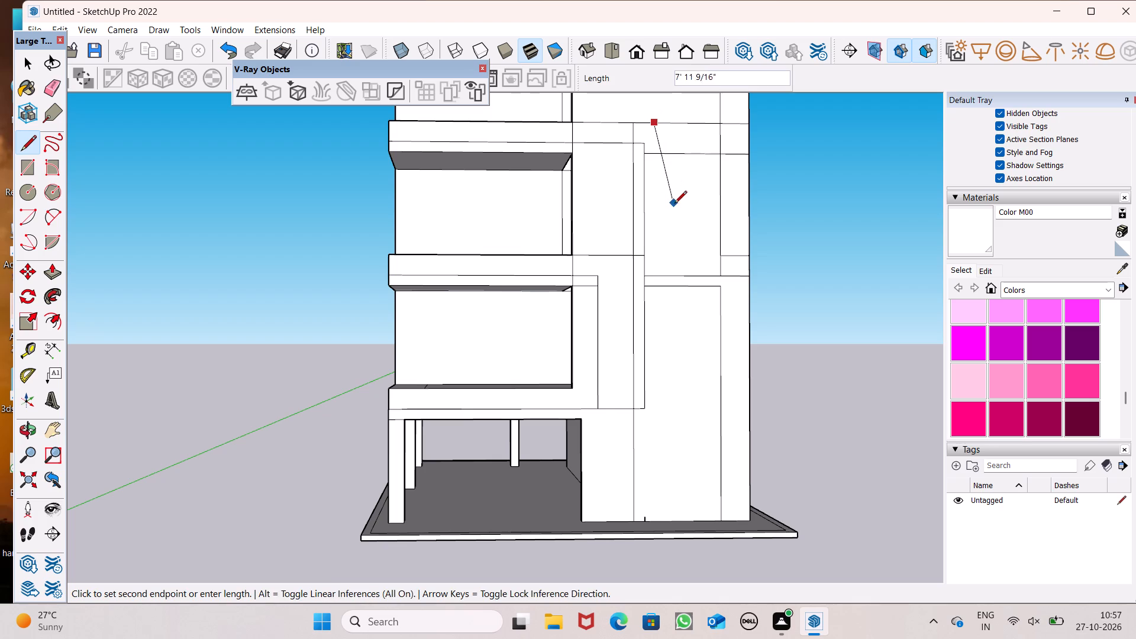
click(657, 519)
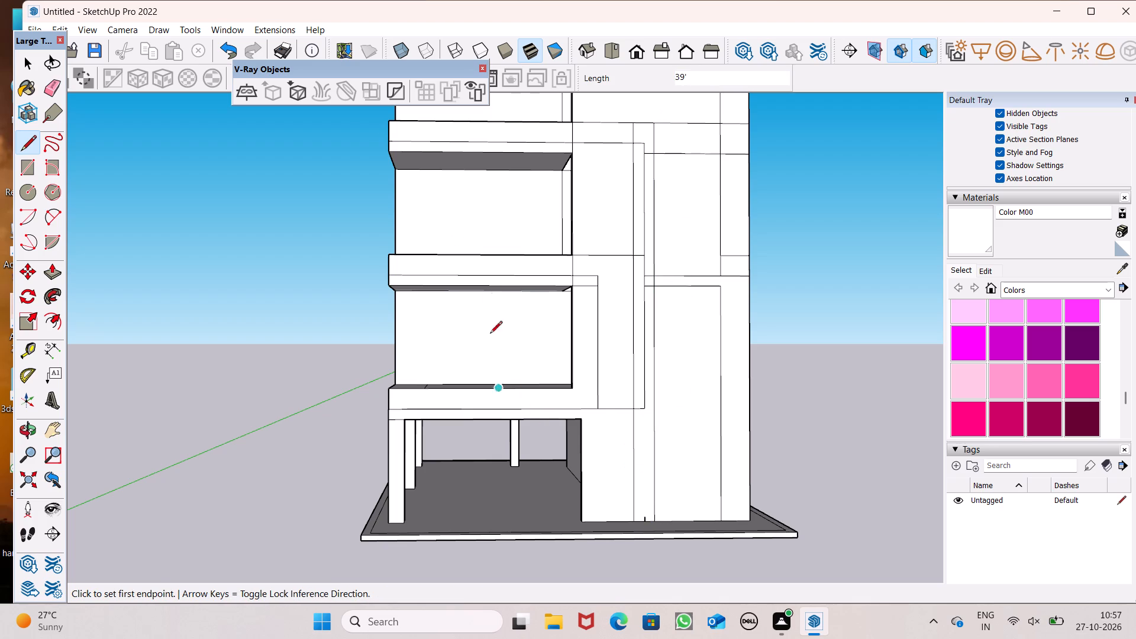
Erase the rest of the earlier 39' line and the slab line pieces between the inner vertical line and the newest 39' line.
click(47, 86)
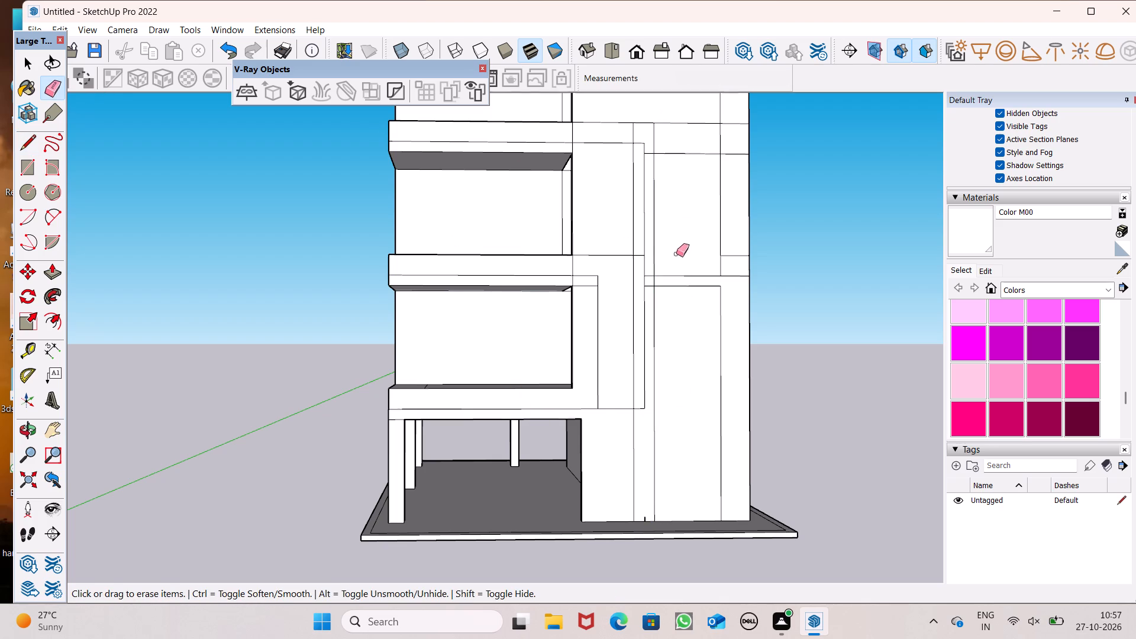
scroll(660, 428, up, 3)
scroll(634, 575, up, 7)
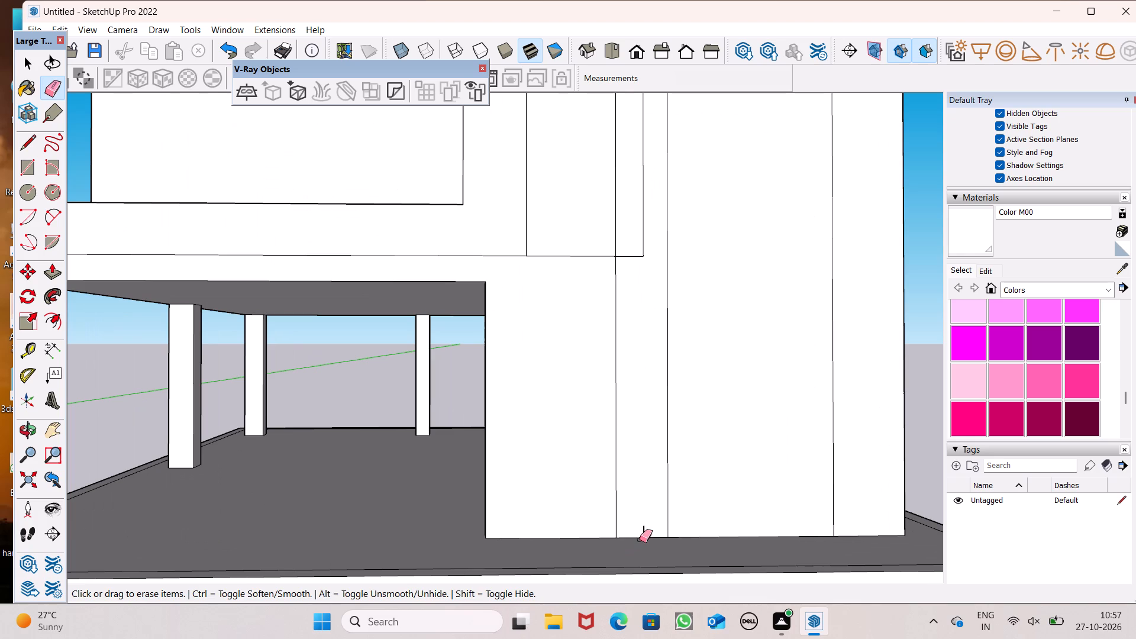
drag(643, 533, 646, 522)
scroll(638, 488, down, 8)
scroll(657, 304, up, 3)
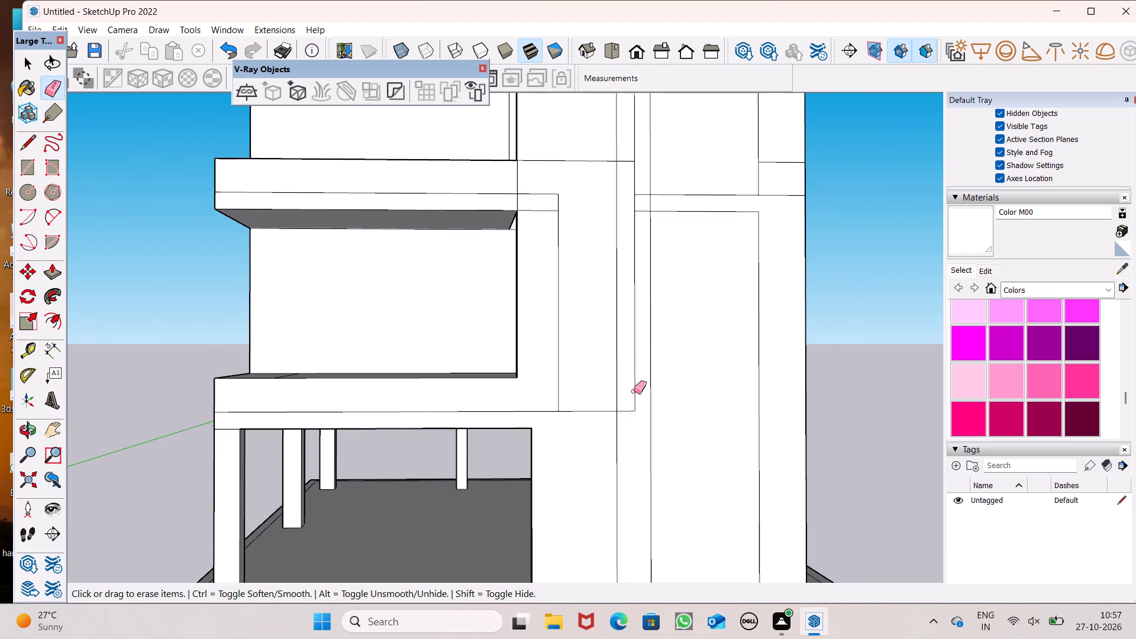
drag(633, 392, 630, 416)
scroll(631, 444, down, 6)
scroll(646, 272, up, 6)
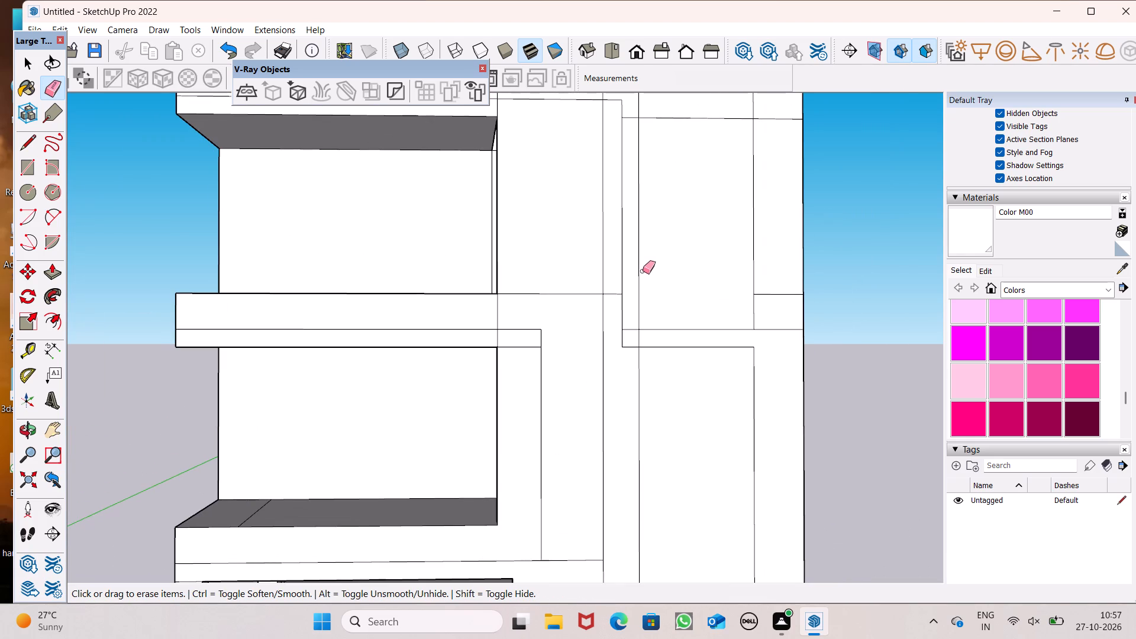
scroll(622, 356, down, 4)
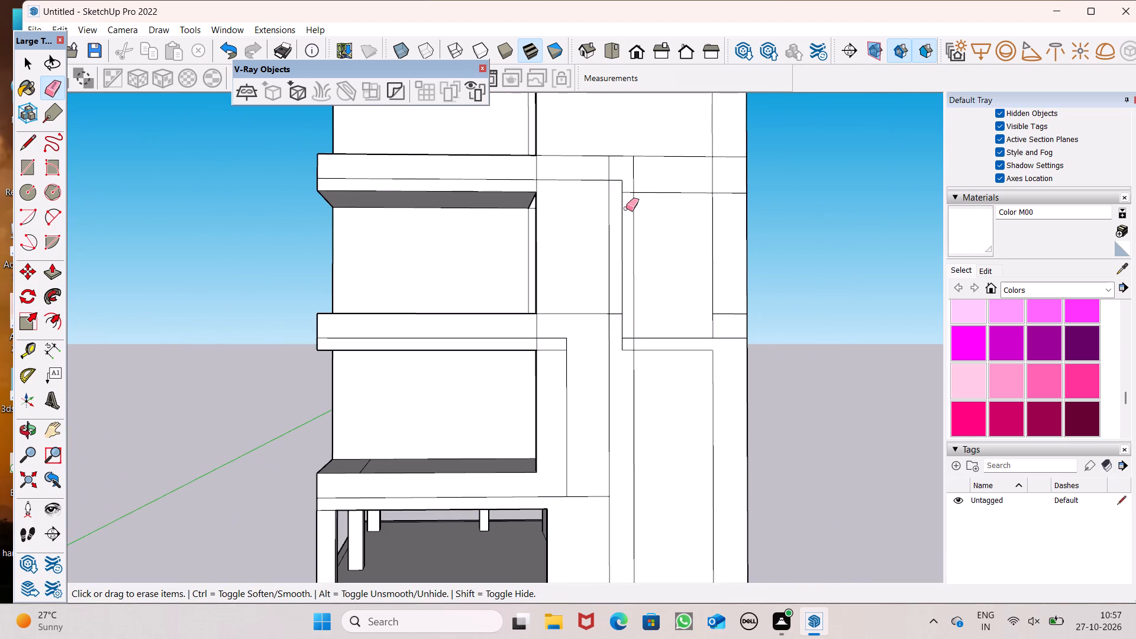
scroll(626, 187, up, 5)
drag(619, 173, 615, 182)
drag(618, 186, 624, 199)
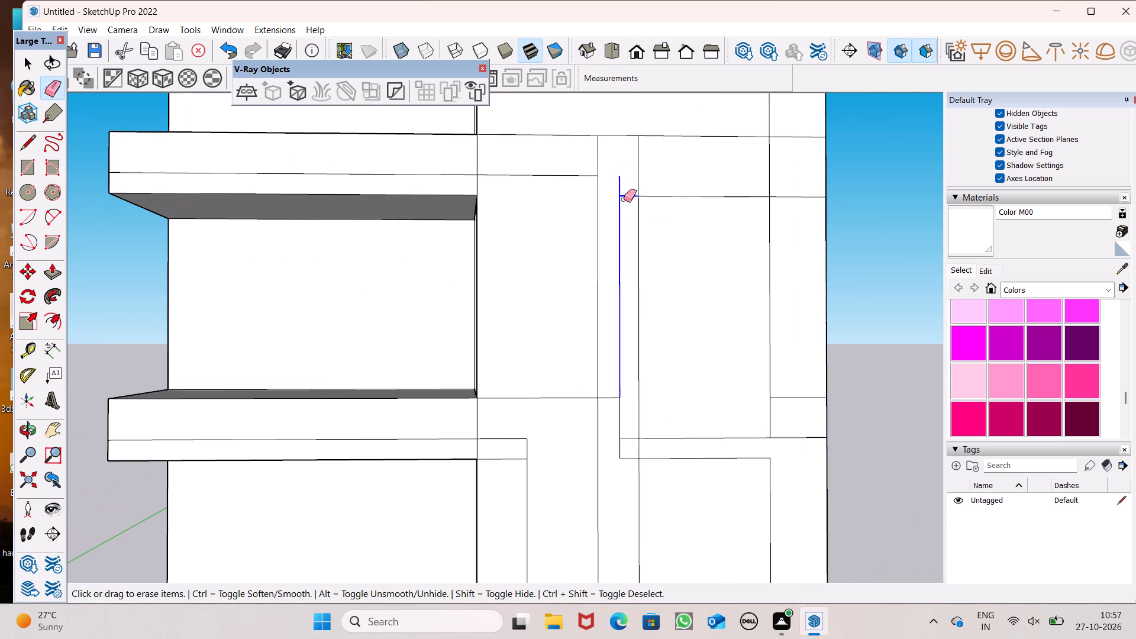
drag(624, 199, 624, 195)
drag(622, 198, 624, 466)
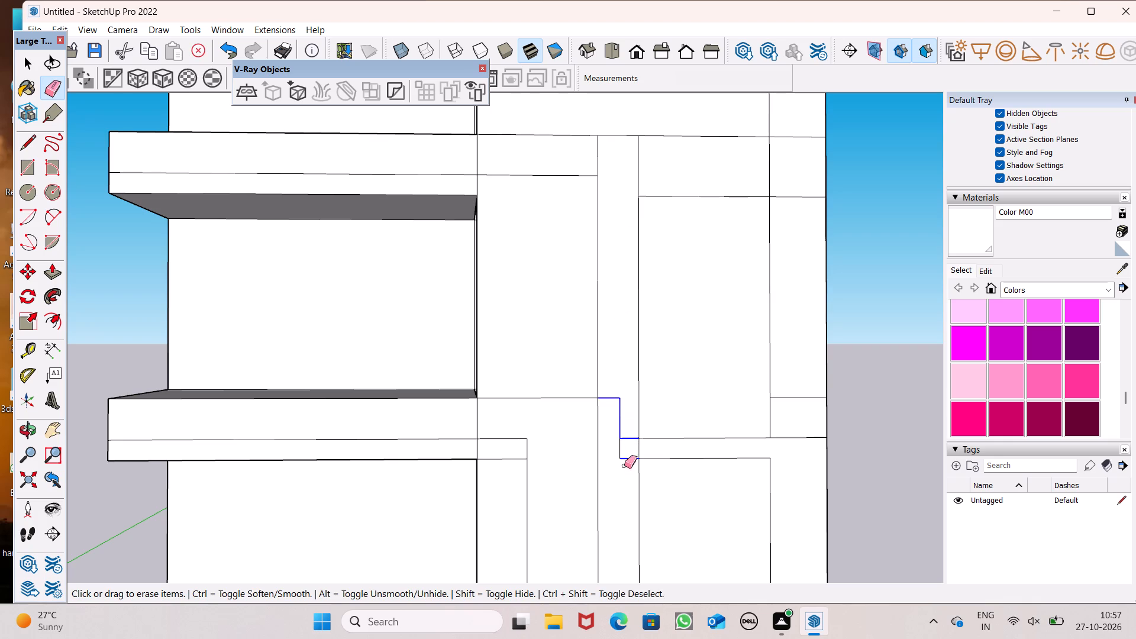
drag(624, 466, 621, 454)
Erase the inner vertical line's piece between the third slab's top and middle lines.
scroll(654, 200, down, 11)
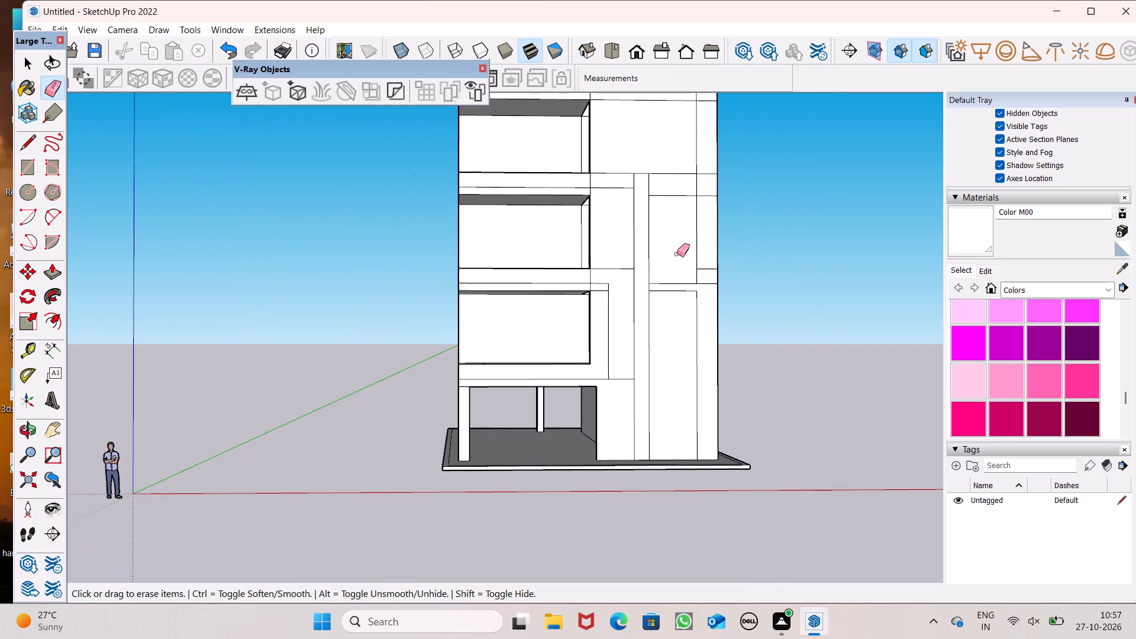
scroll(600, 159, up, 4)
click(646, 193)
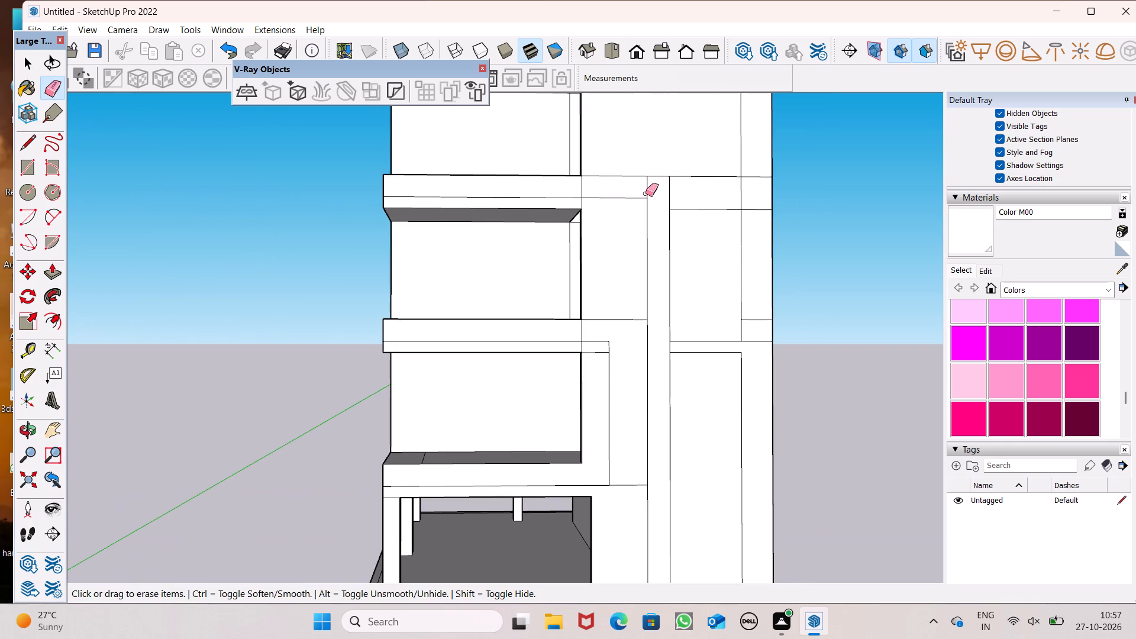
Erase the second slab's bottom line piece between the balcony corner and the 13' vertical line.
scroll(702, 181, down, 3)
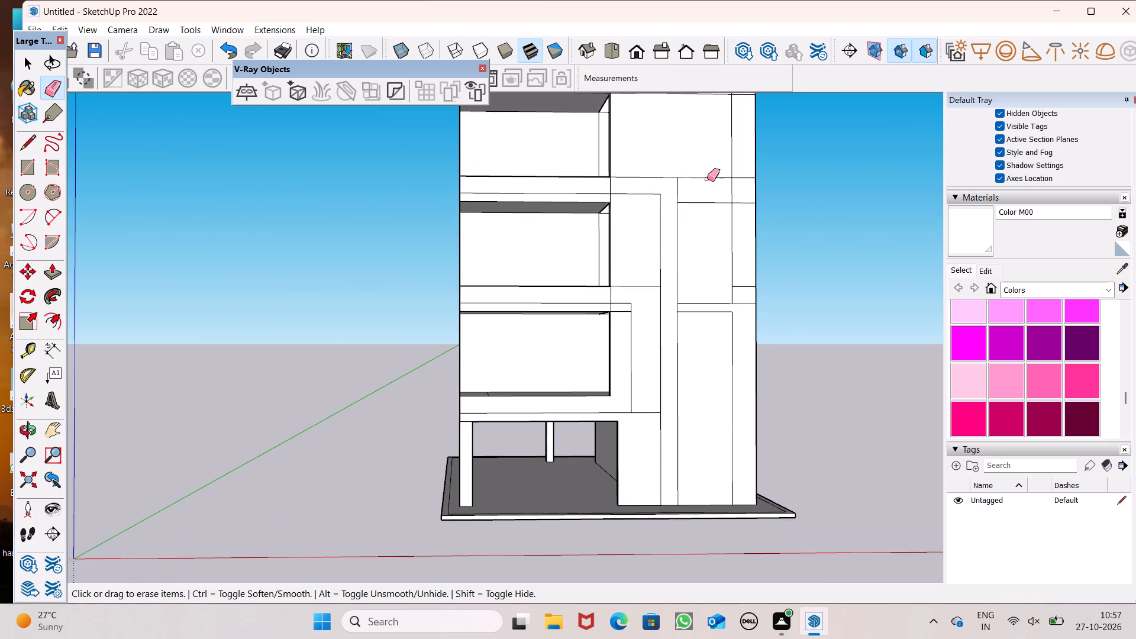
scroll(708, 205, down, 2)
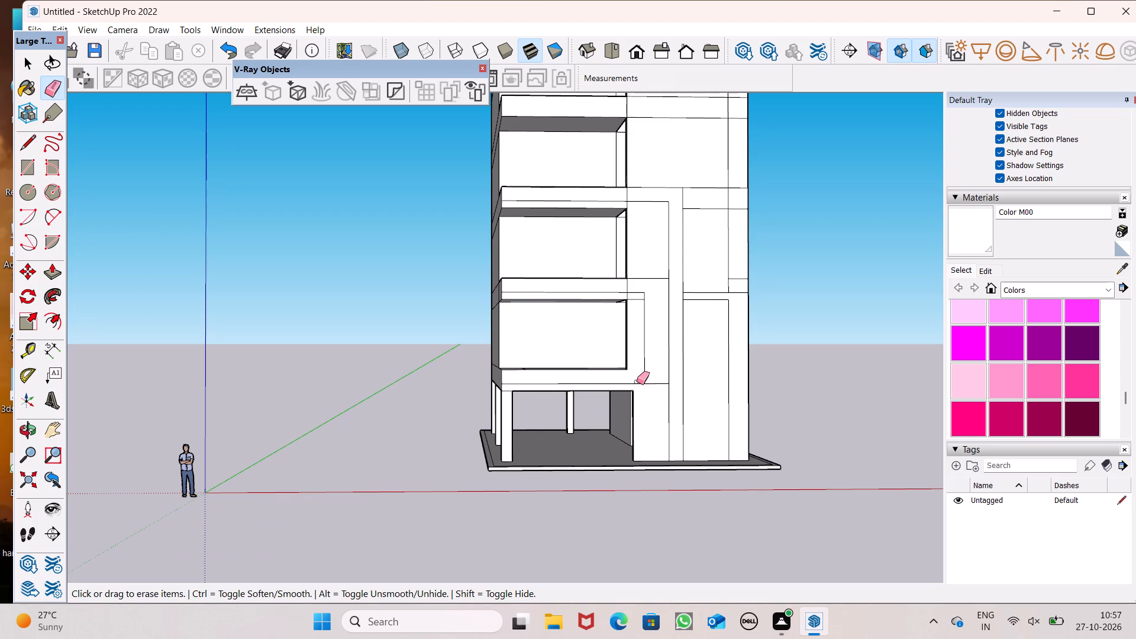
scroll(644, 343, up, 6)
click(632, 275)
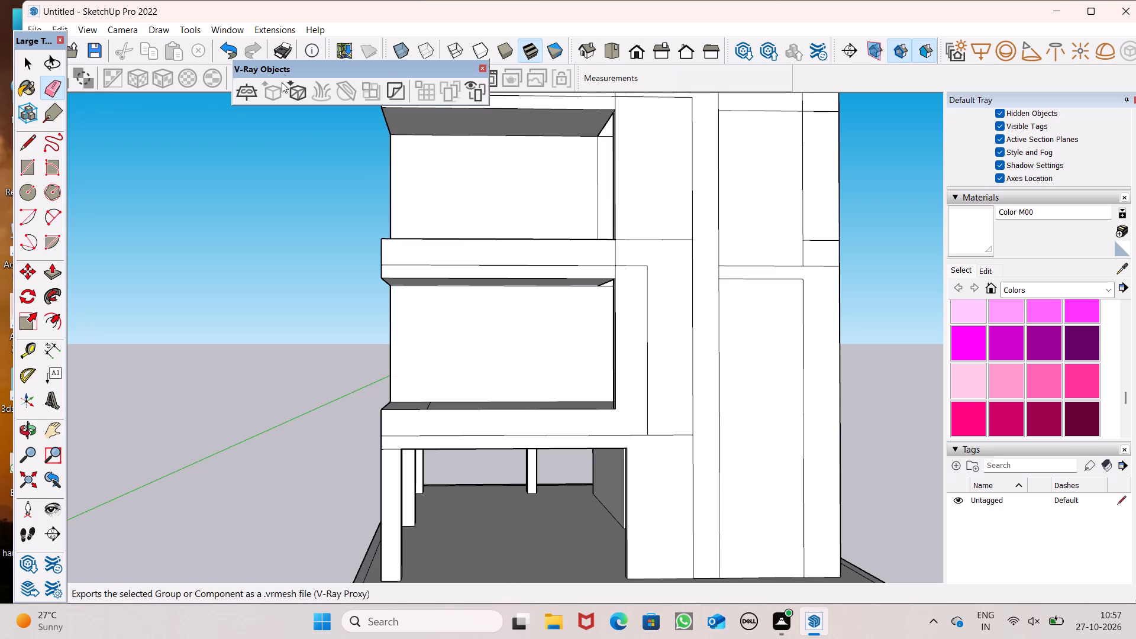
Draw a horizontal line about 7' 1 5/8" long from the first slab's bottom corner across the wall to the outer 39' line.
click(33, 146)
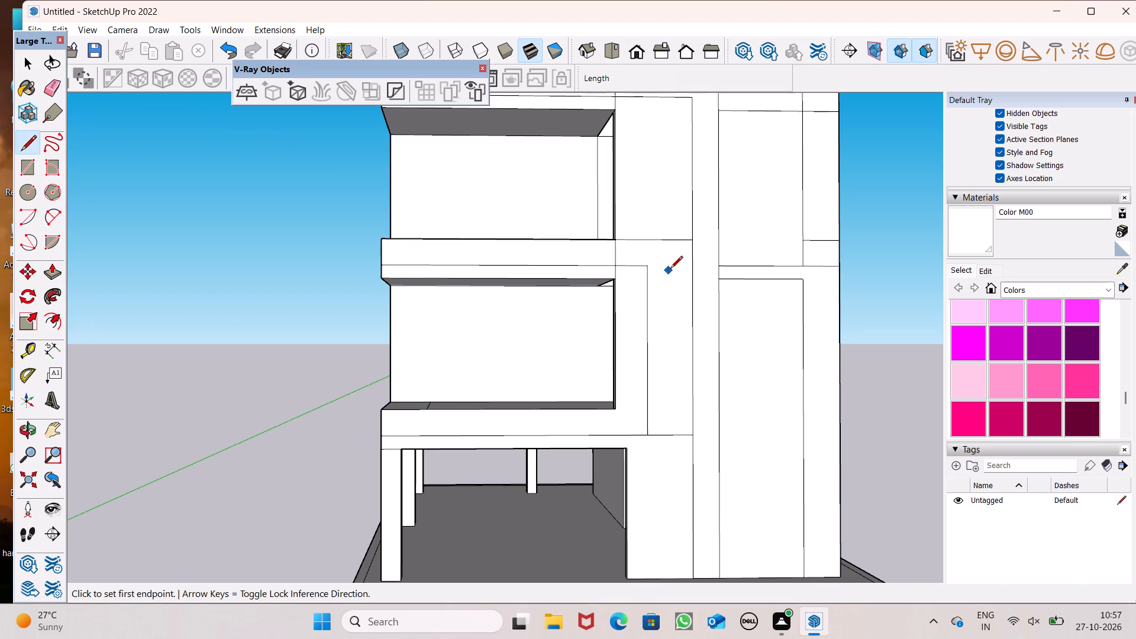
scroll(670, 269, down, 3)
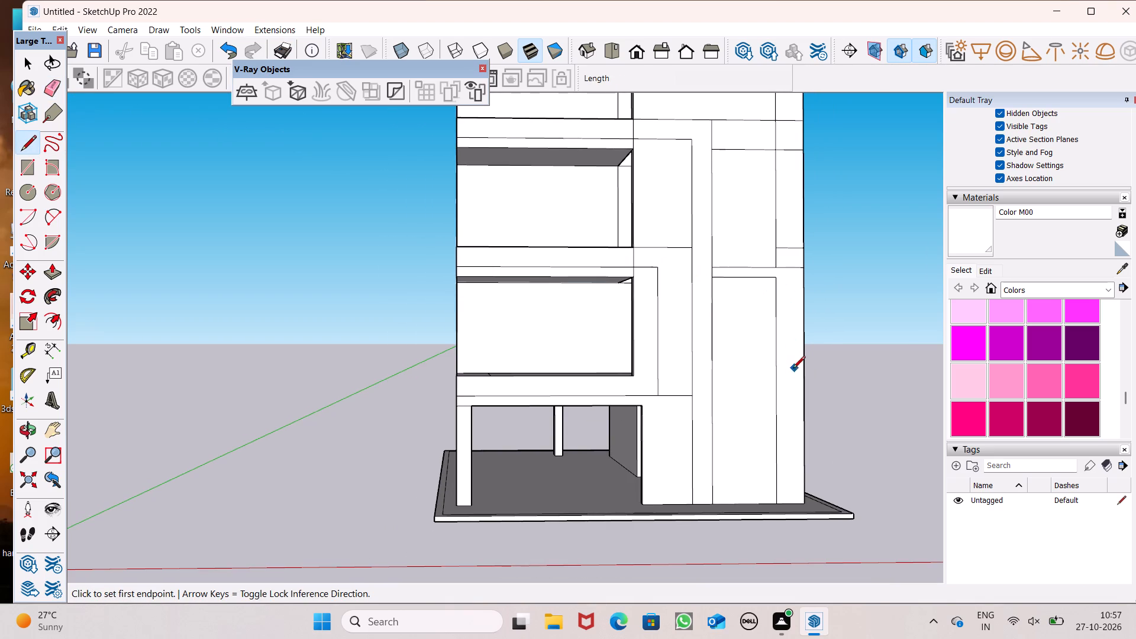
scroll(757, 398, up, 1)
scroll(663, 425, up, 5)
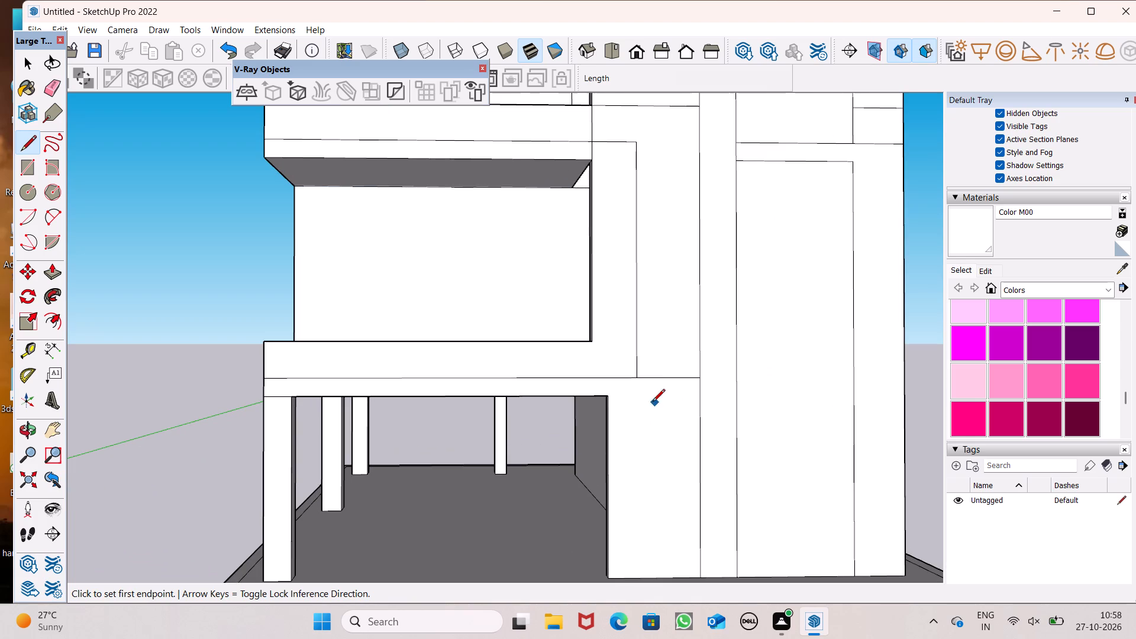
drag(607, 399, 621, 404)
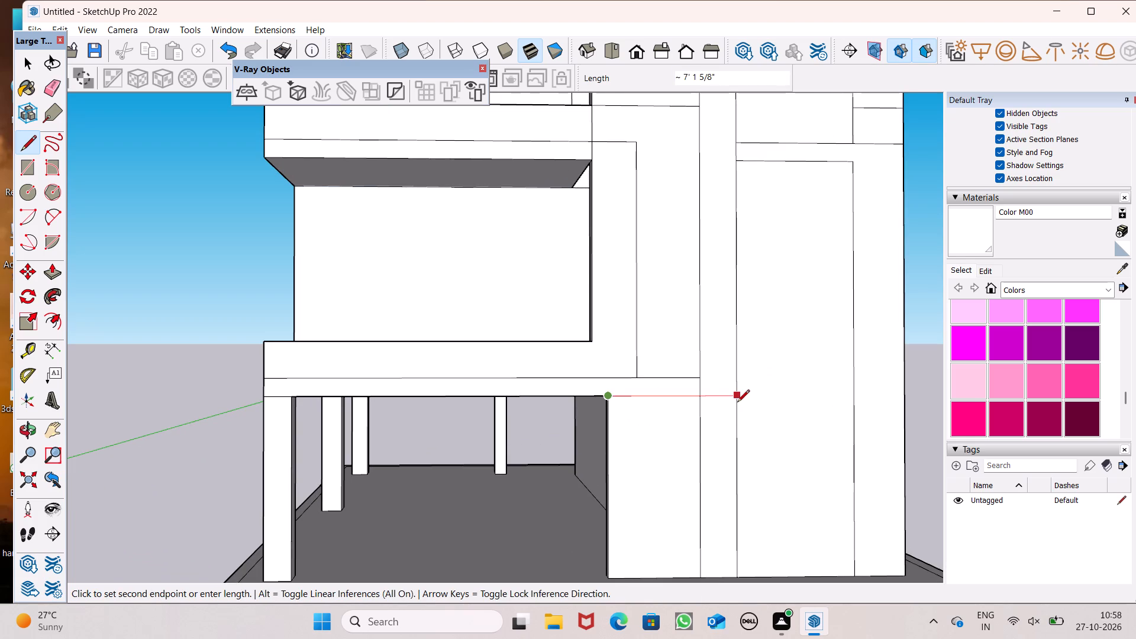
click(737, 403)
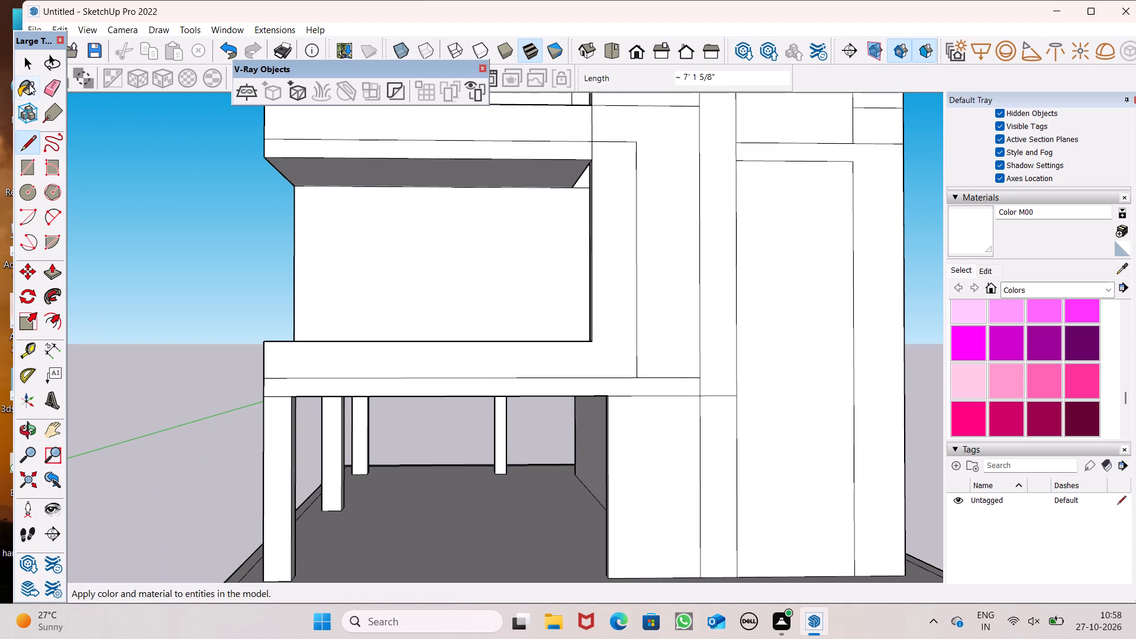
Erase the inner and outer vertical line pieces below the new horizontal line, down to the wall's base.
click(49, 85)
drag(708, 470, 689, 480)
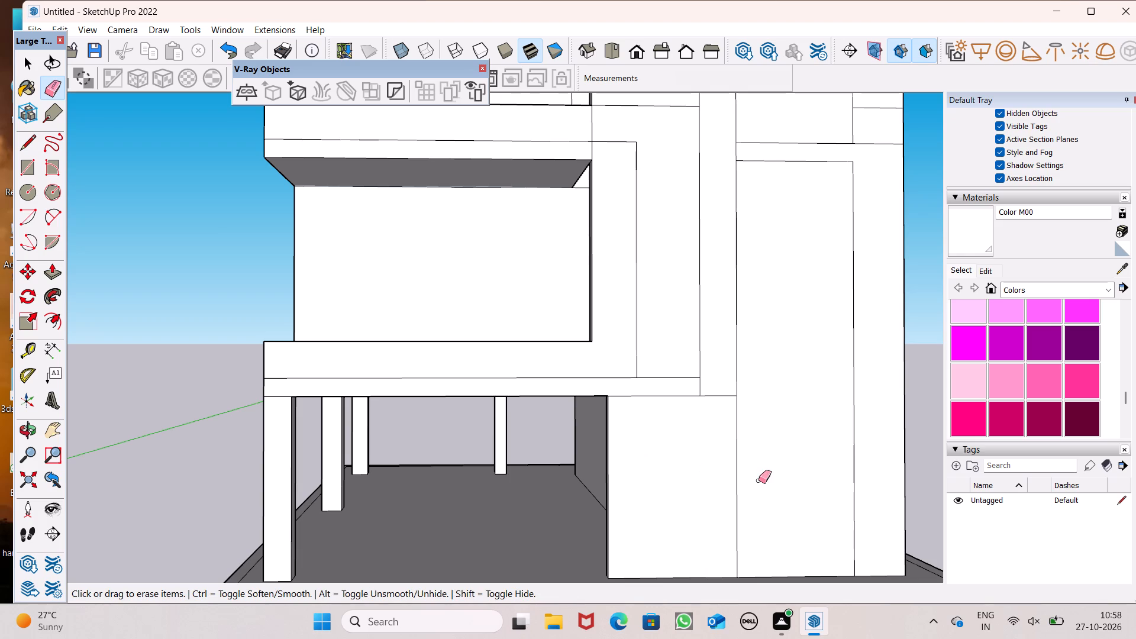
drag(748, 483, 724, 490)
Erase the second slab's top line piece beside the balcony corner and the corner line's piece between that slab's middle and bottom lines.
scroll(699, 444, down, 8)
scroll(785, 367, down, 4)
scroll(770, 387, up, 1)
middle_drag(769, 408, 765, 480)
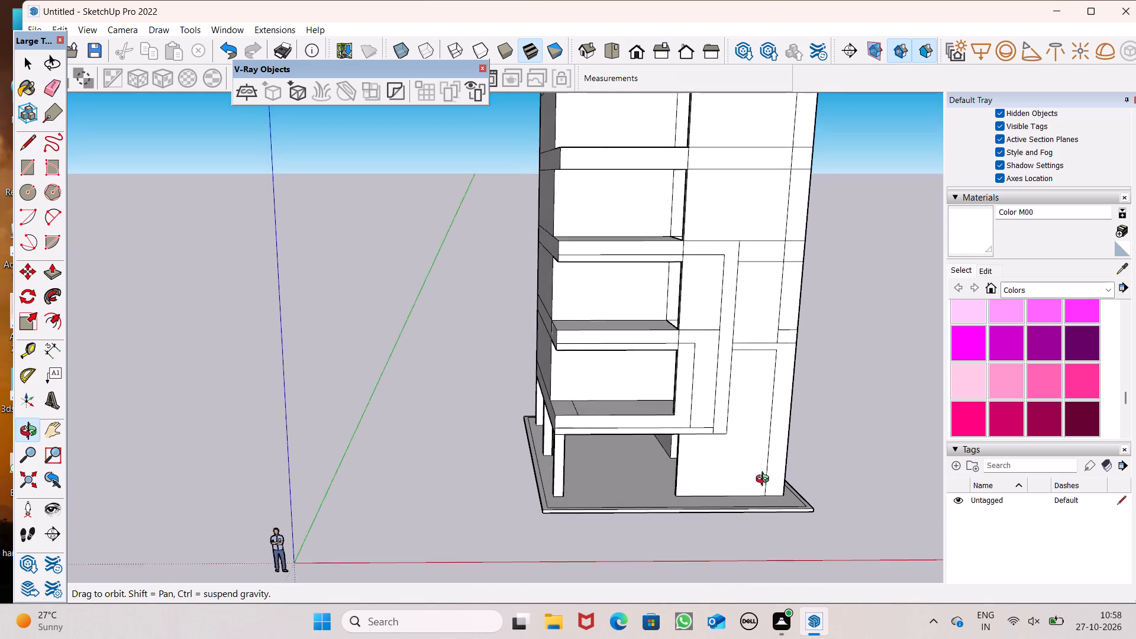
middle_drag(765, 480, 767, 485)
scroll(724, 342, up, 5)
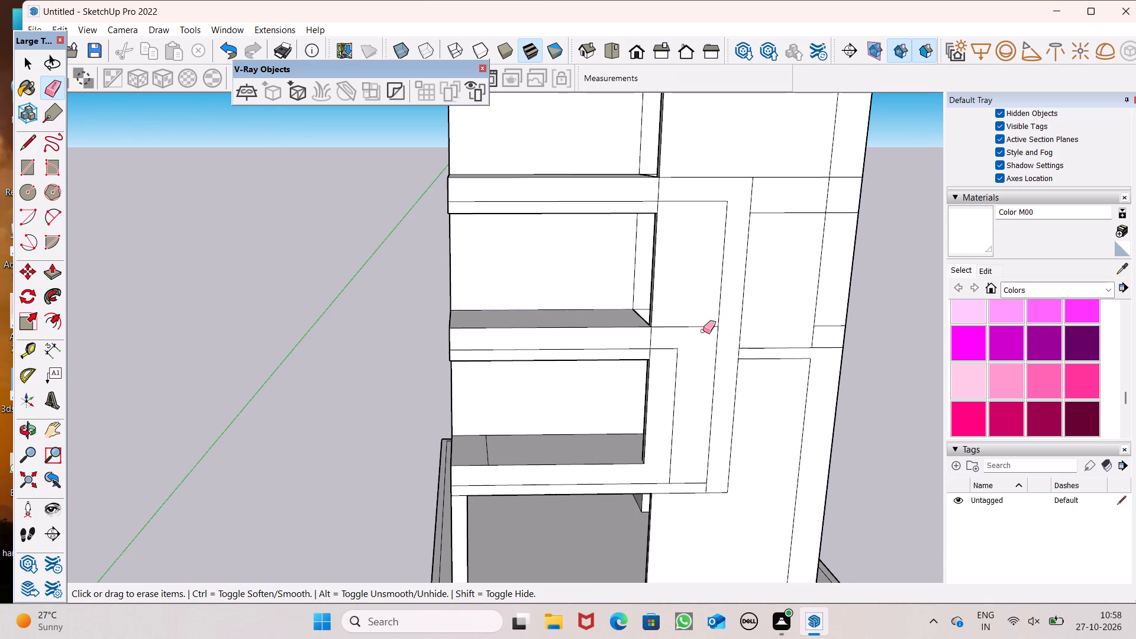
scroll(706, 295, down, 2)
middle_drag(748, 343, 747, 276)
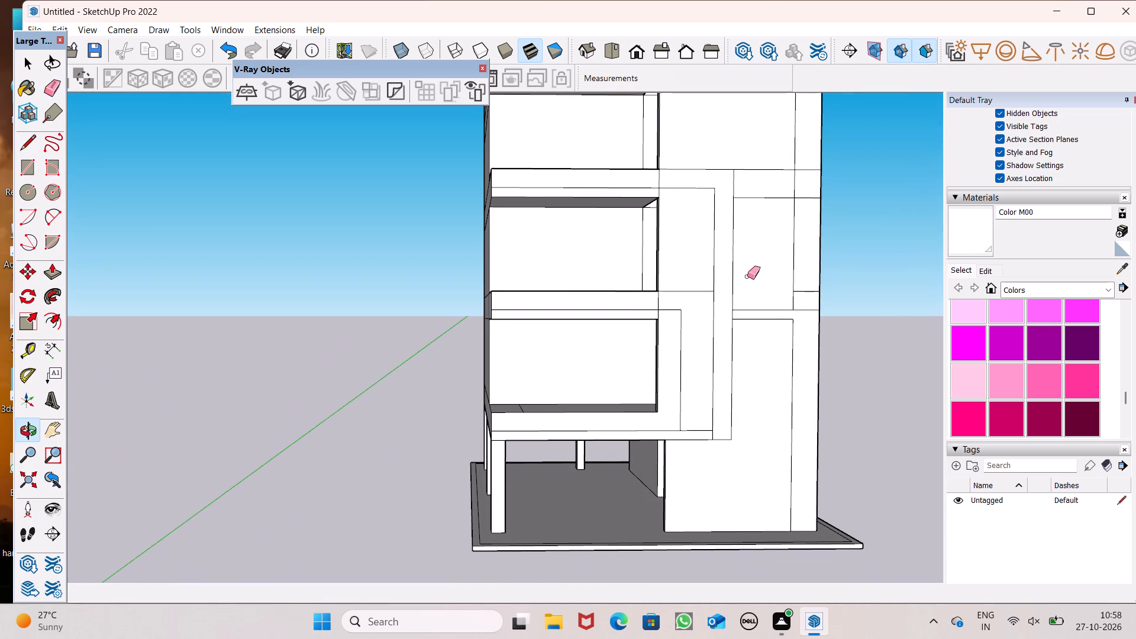
scroll(685, 301, up, 3)
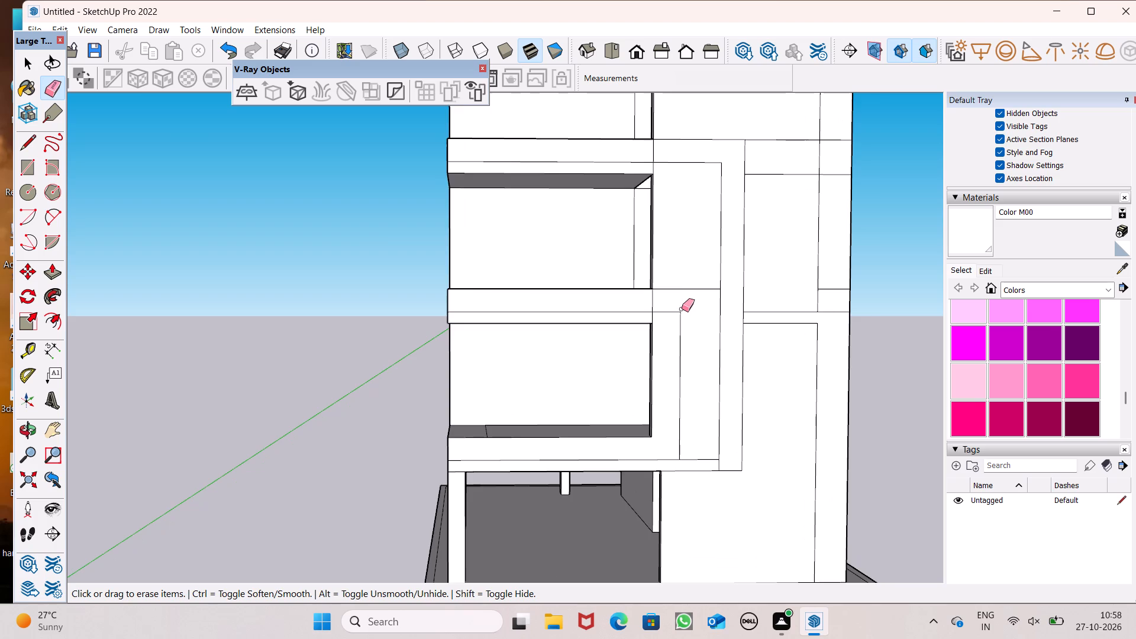
scroll(682, 309, up, 3)
drag(686, 286, 690, 297)
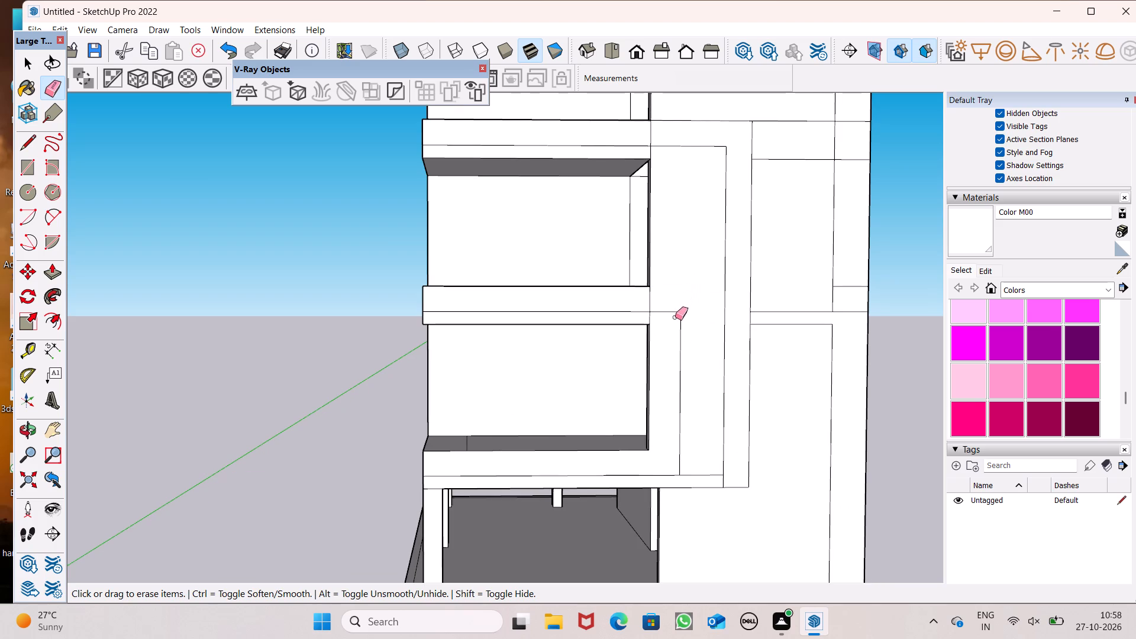
scroll(666, 330, up, 2)
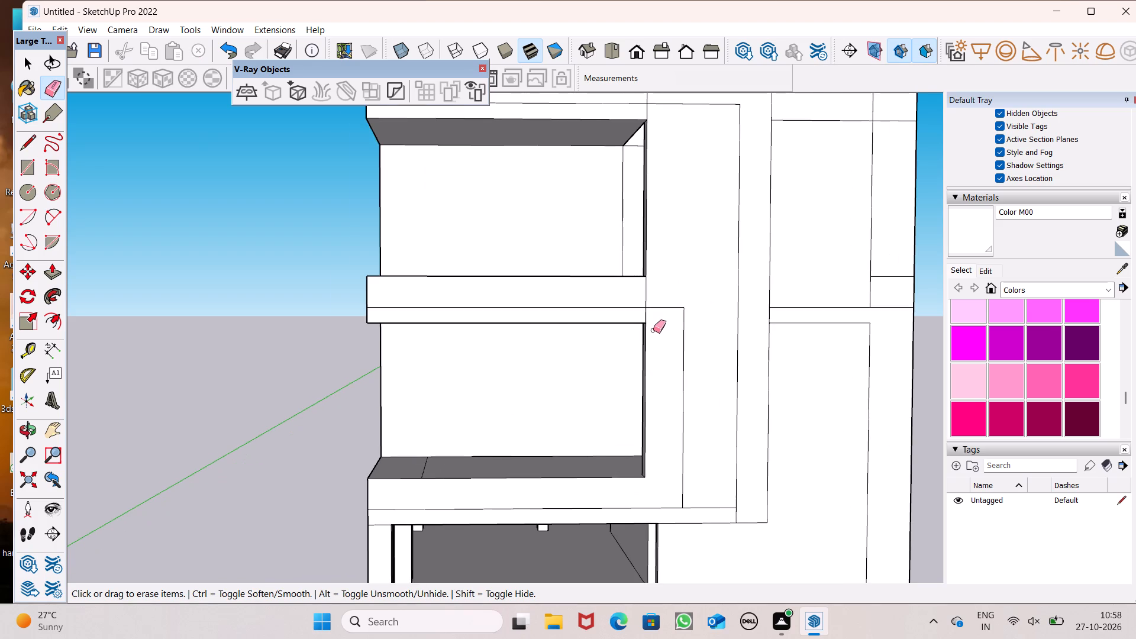
scroll(653, 330, up, 4)
drag(646, 306, 635, 306)
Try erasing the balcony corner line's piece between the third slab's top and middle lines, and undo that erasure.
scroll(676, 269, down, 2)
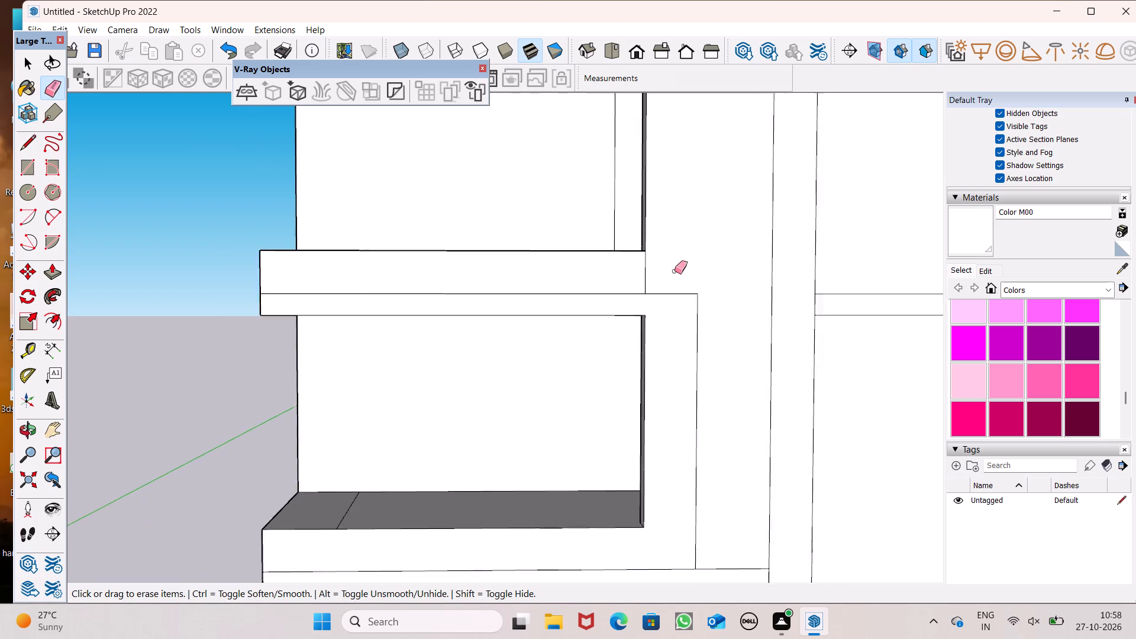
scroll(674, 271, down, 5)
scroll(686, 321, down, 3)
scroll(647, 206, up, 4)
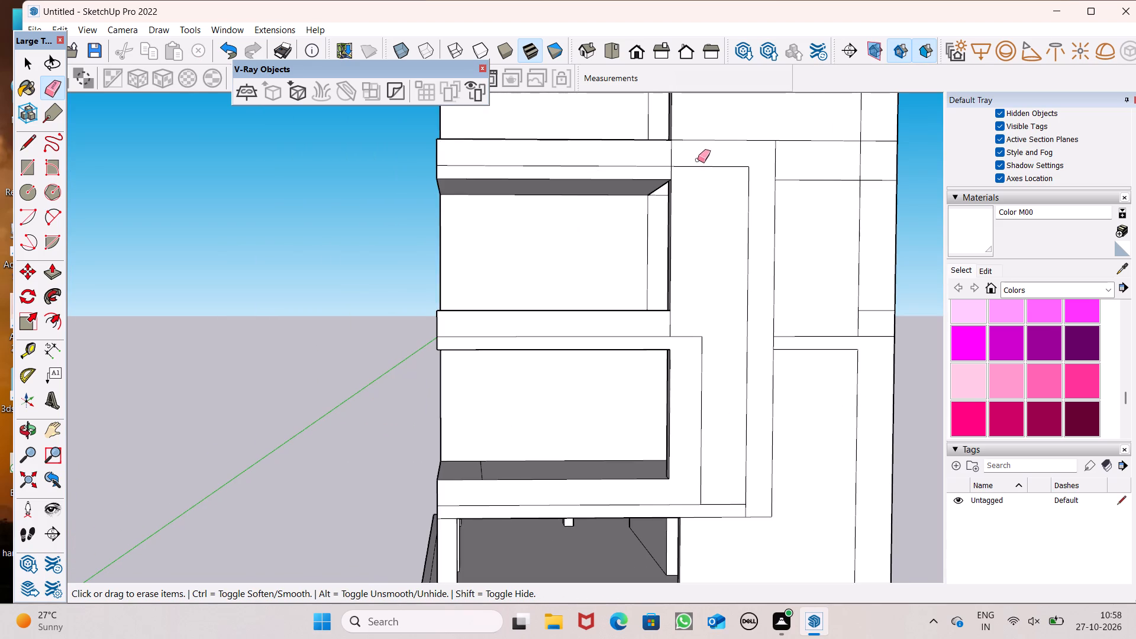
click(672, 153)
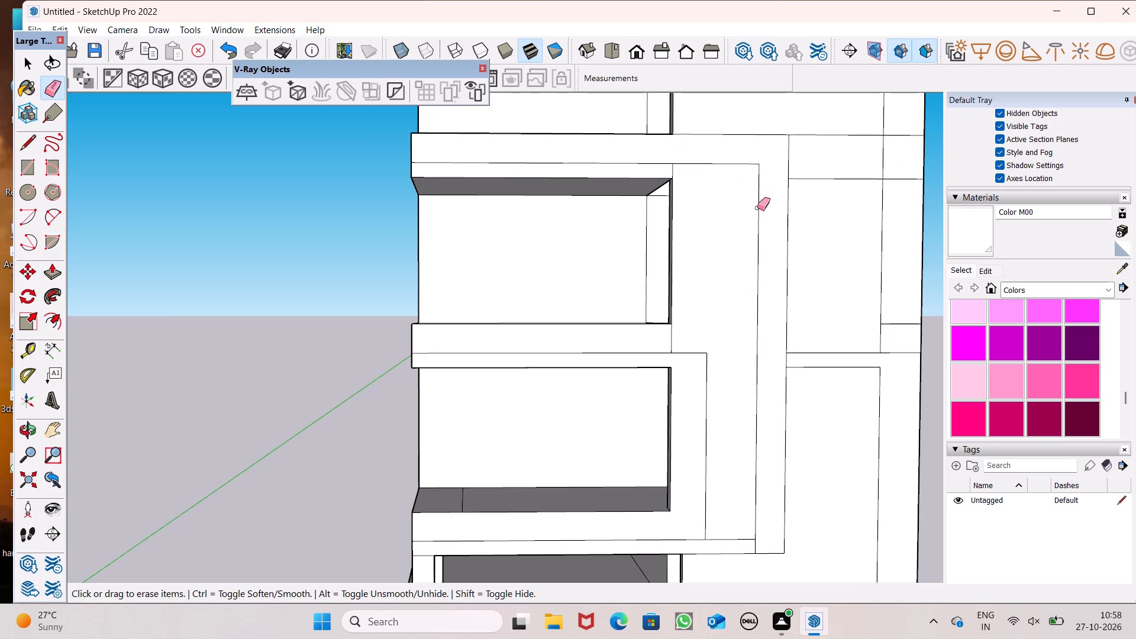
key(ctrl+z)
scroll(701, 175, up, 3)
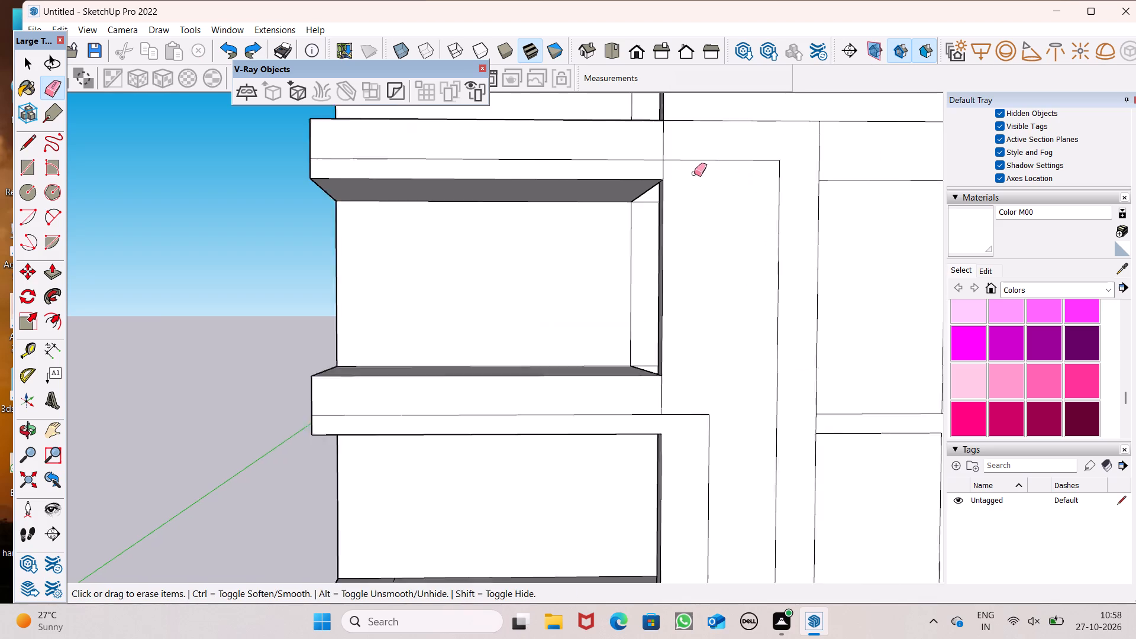
Erase the balcony corner line's piece between the third slab's middle and bottom lines.
scroll(694, 173, up, 1)
drag(644, 172, 667, 170)
Draw a horizontal line from the third slab's bottom corner about 5' 11 5/8" to the inner vertical, continuing about 2' 1/2" to the outer one.
scroll(727, 181, down, 5)
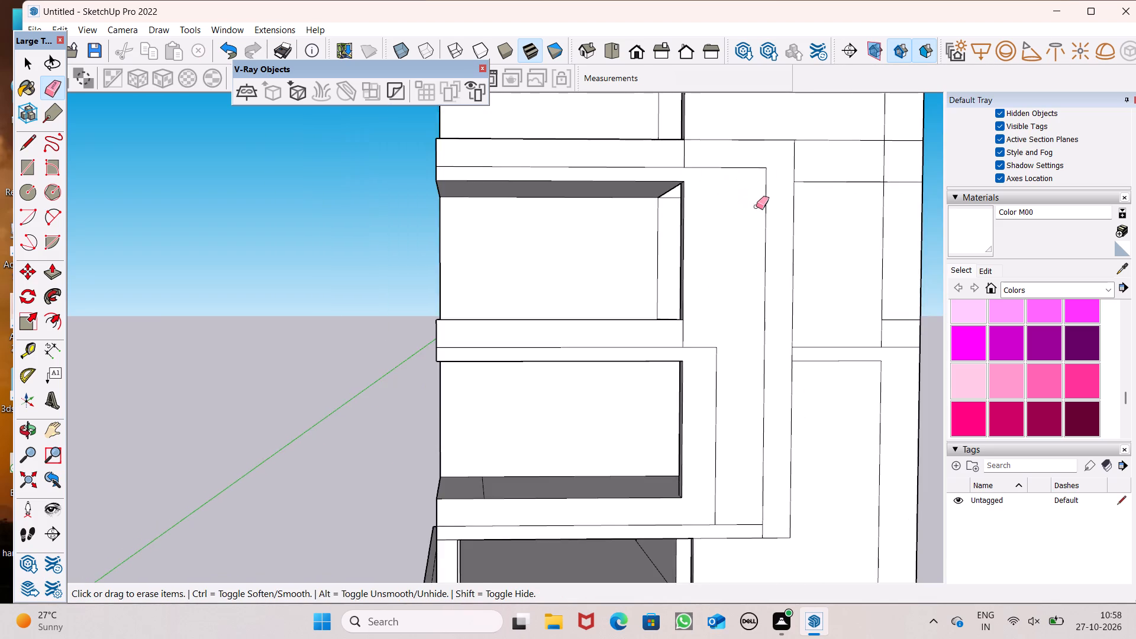
scroll(764, 209, down, 4)
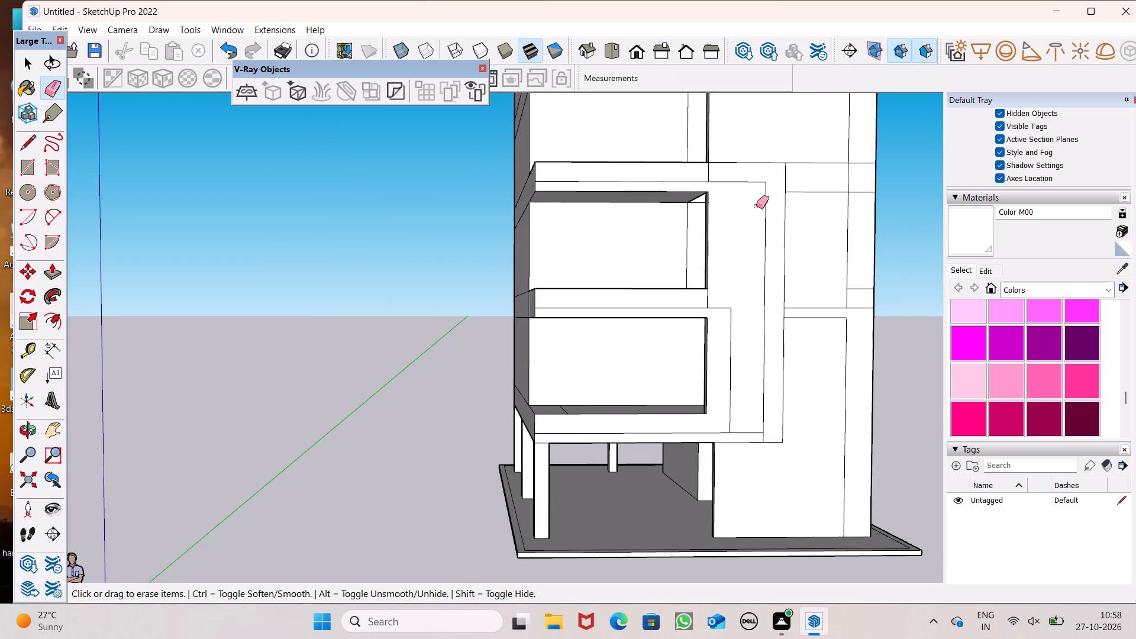
scroll(718, 180, up, 3)
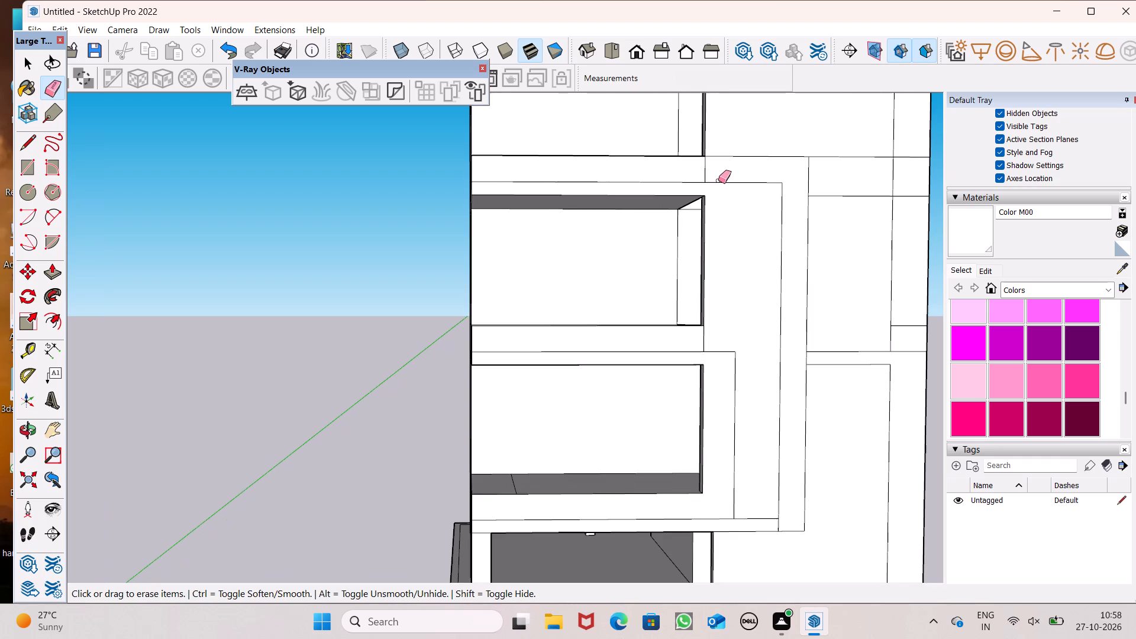
click(31, 137)
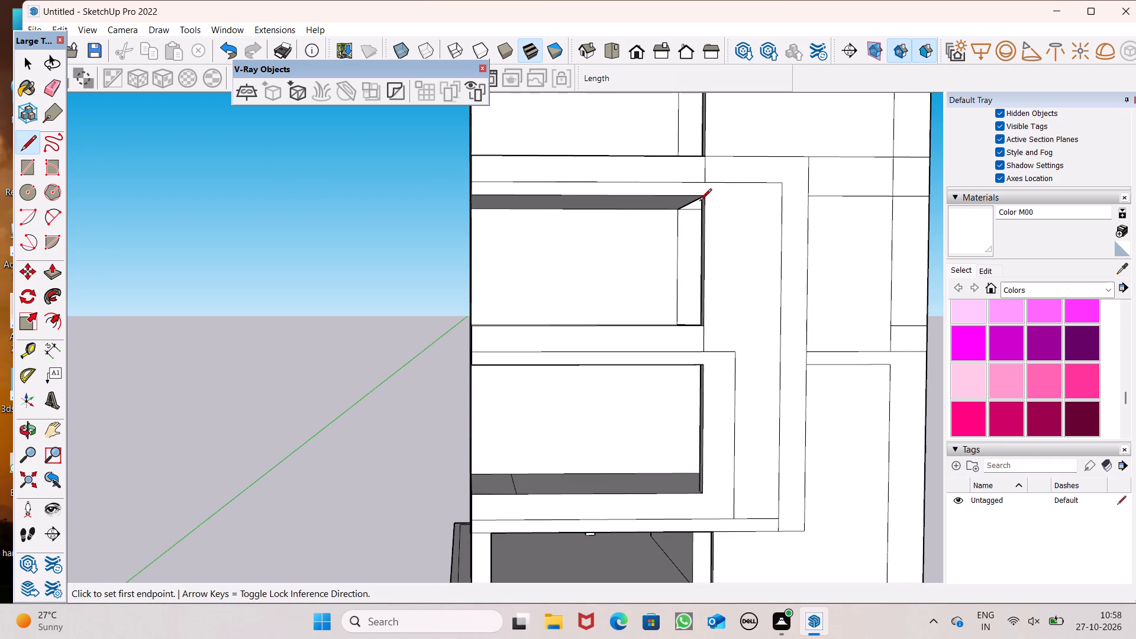
drag(702, 198, 714, 197)
click(779, 201)
click(787, 196)
click(810, 196)
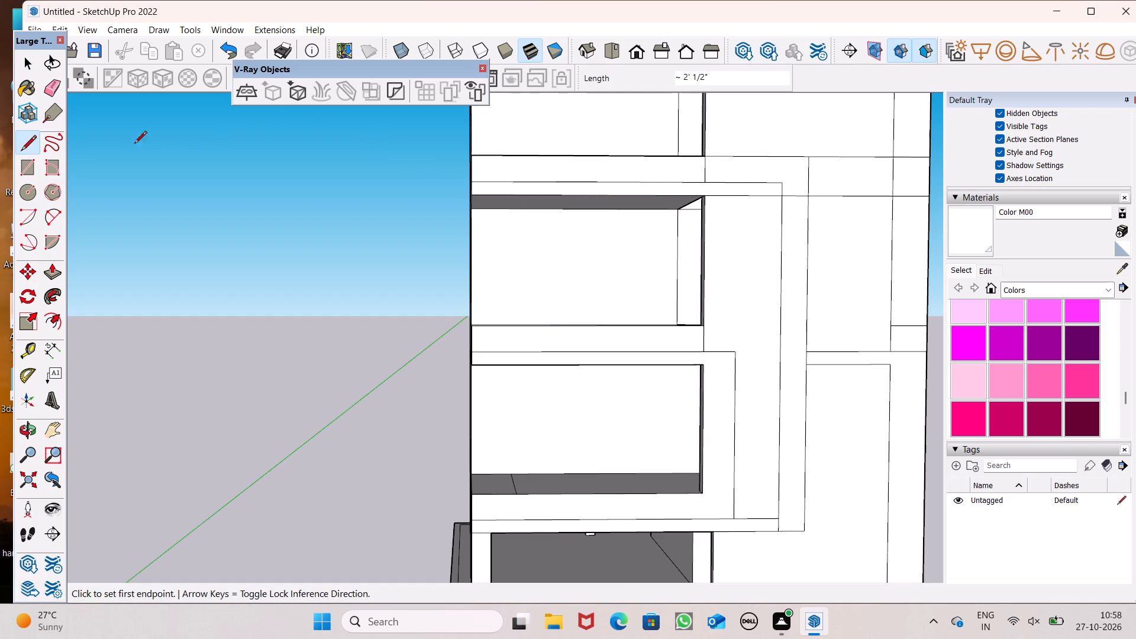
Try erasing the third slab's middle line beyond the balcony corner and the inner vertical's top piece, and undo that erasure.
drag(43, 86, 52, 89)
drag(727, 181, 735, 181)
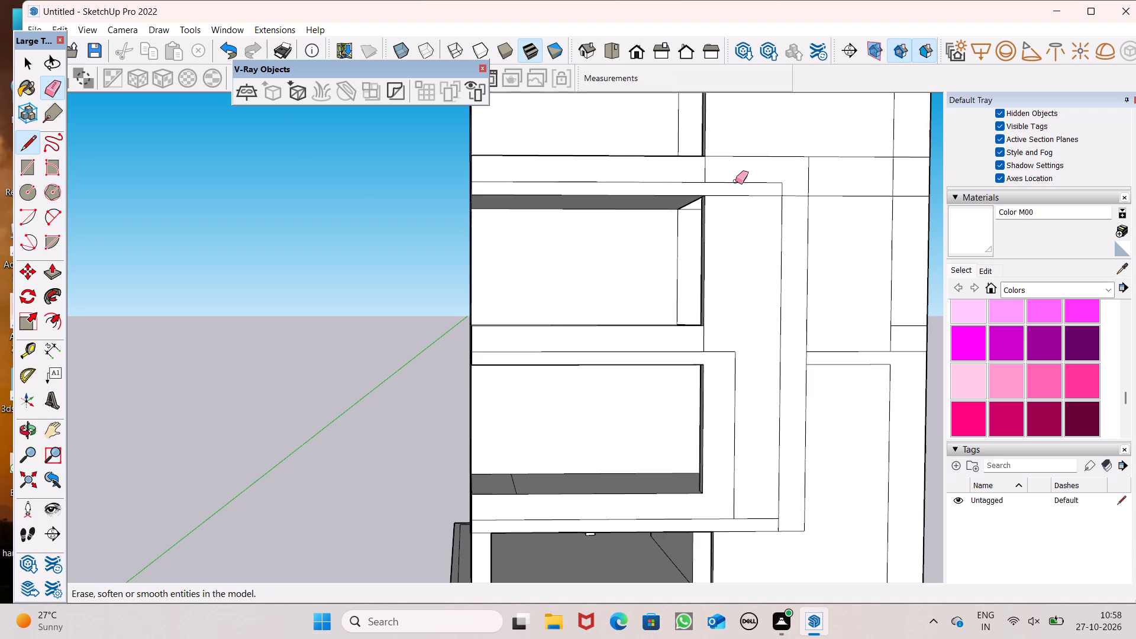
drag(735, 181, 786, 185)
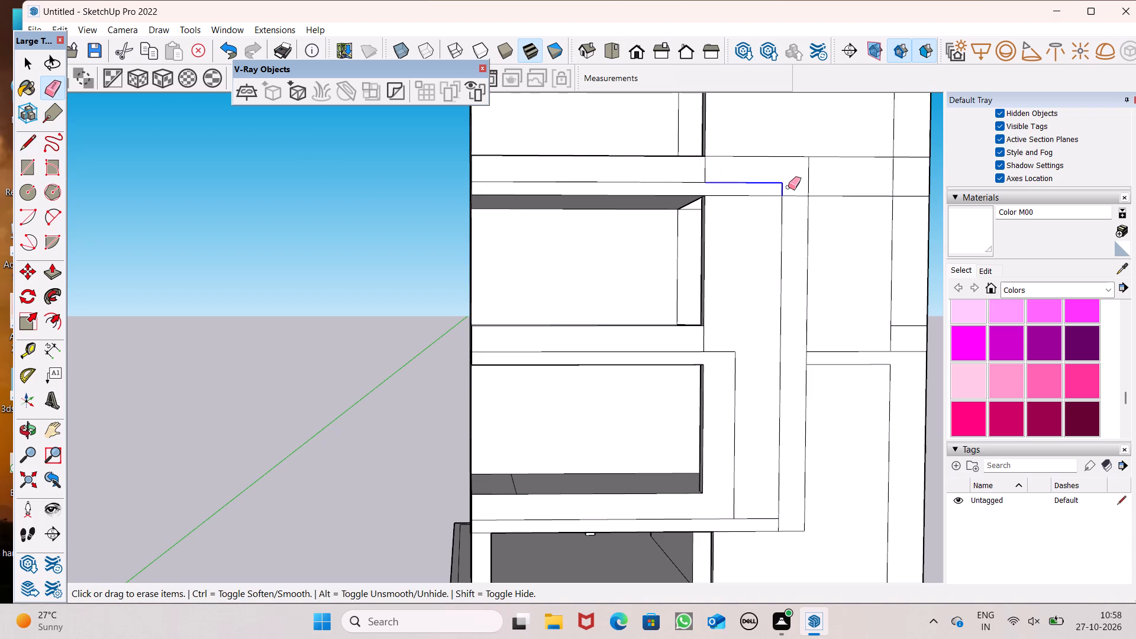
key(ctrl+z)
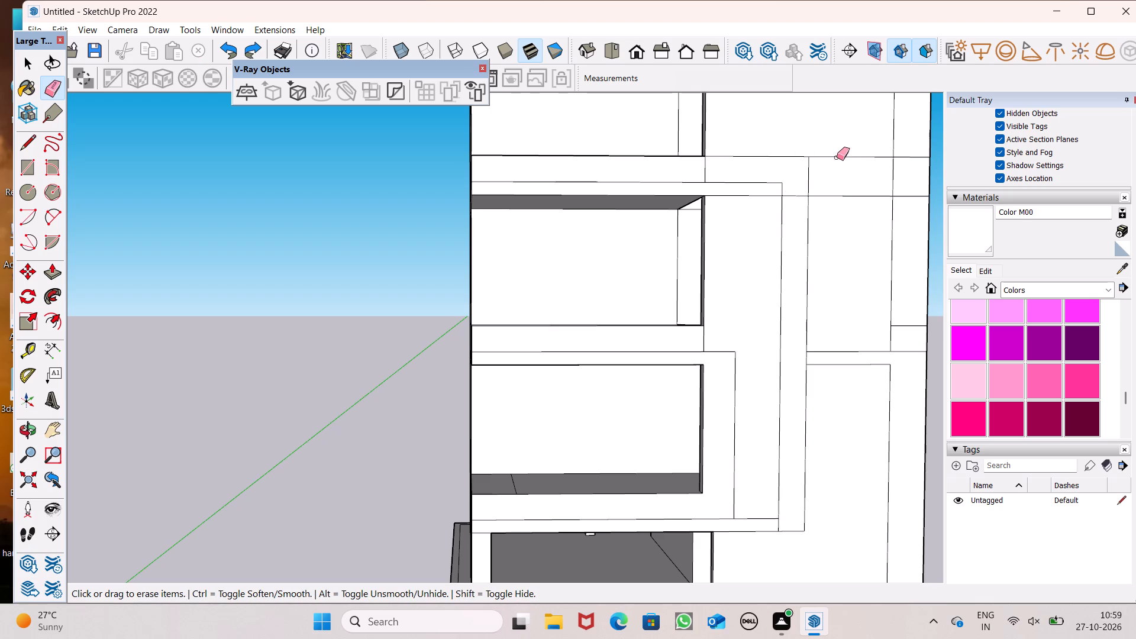
Draw a 2' vertical line from the inner vertical's top end up to the third slab's top line.
drag(27, 139, 36, 140)
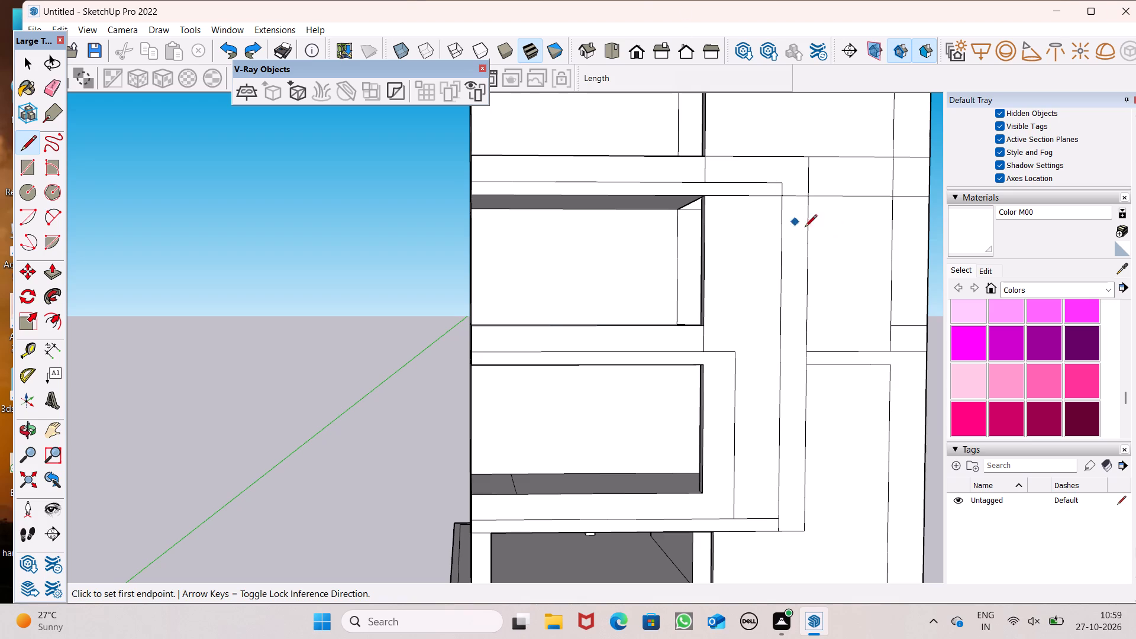
click(780, 184)
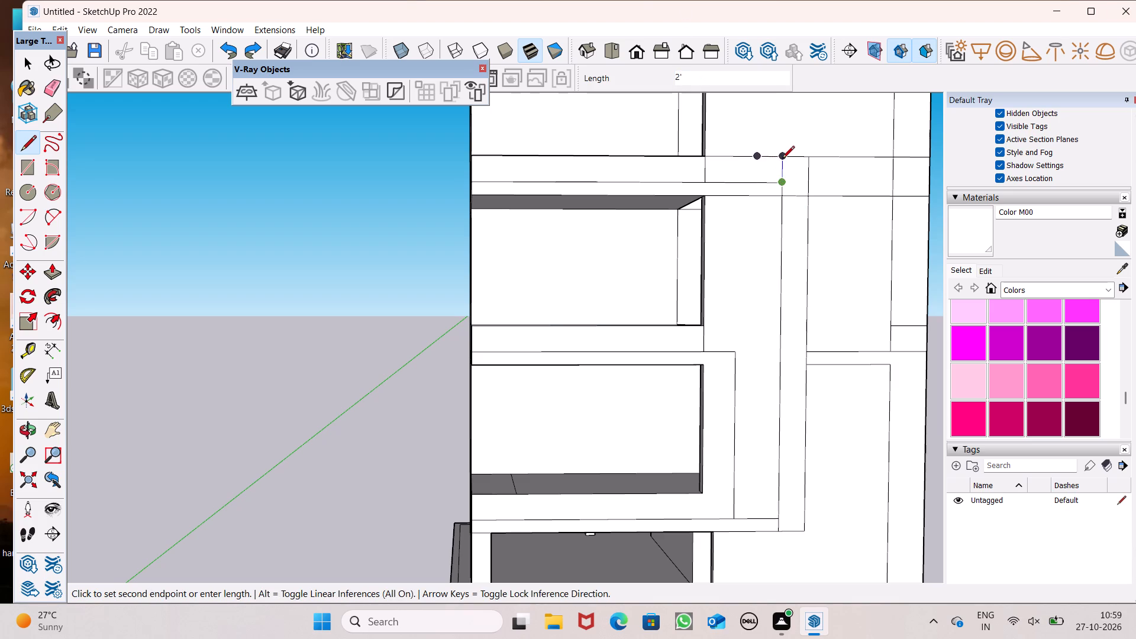
click(783, 159)
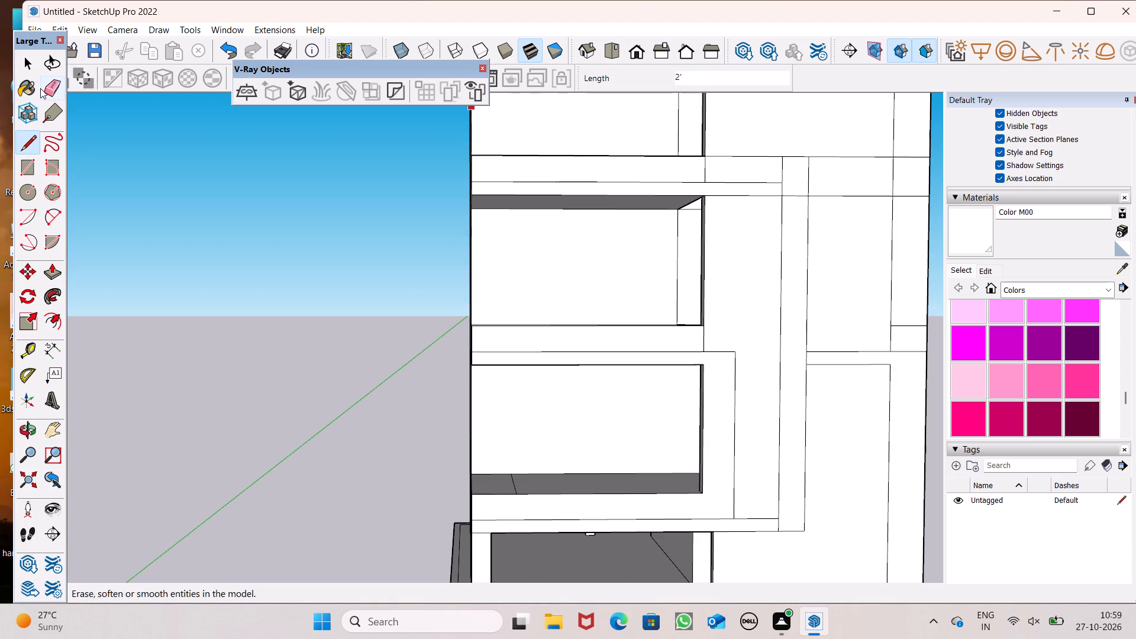
Erase the balcony corner line's piece between the third slab's top and middle lines.
click(48, 88)
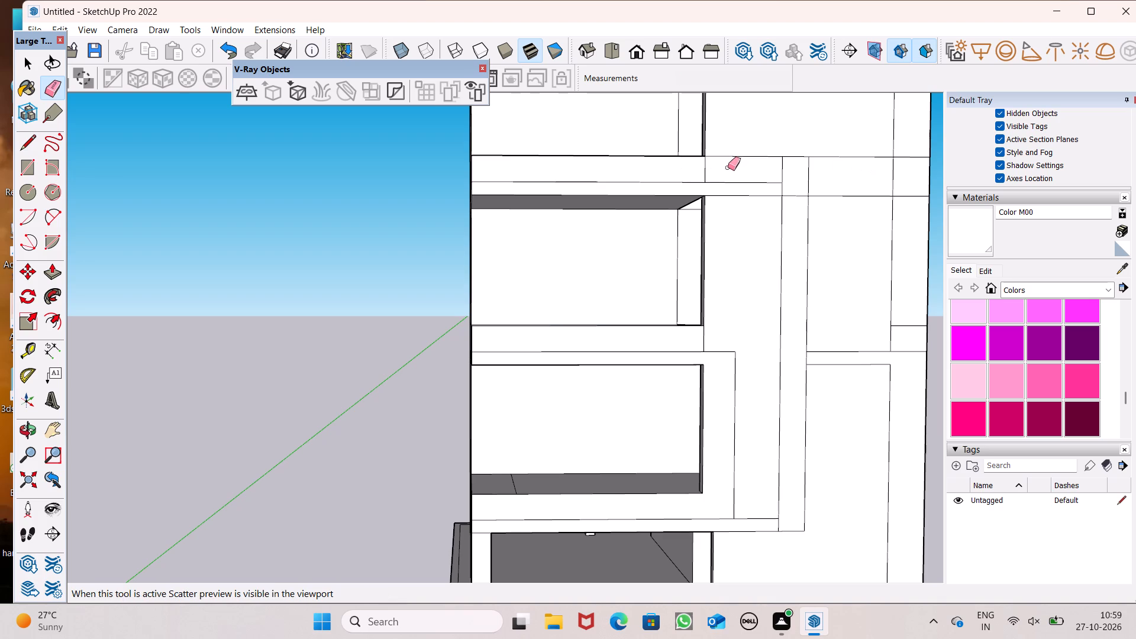
drag(720, 168, 700, 173)
Extend the third slab's middle line about 2' 1/2" from the inner vertical to the outer vertical line.
scroll(784, 178, up, 4)
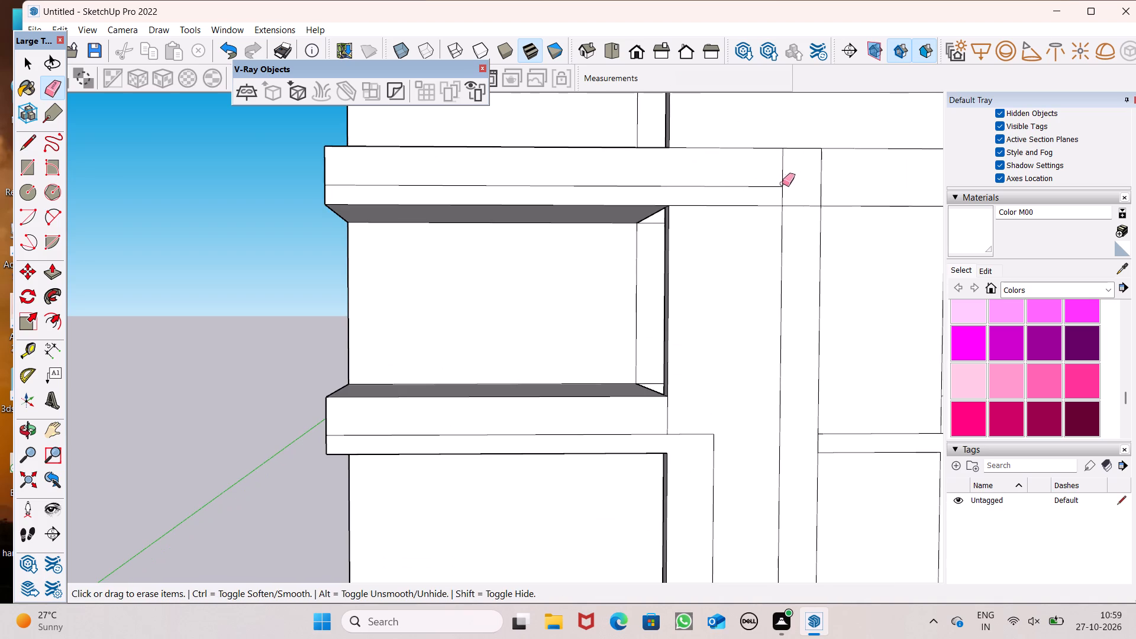
click(23, 150)
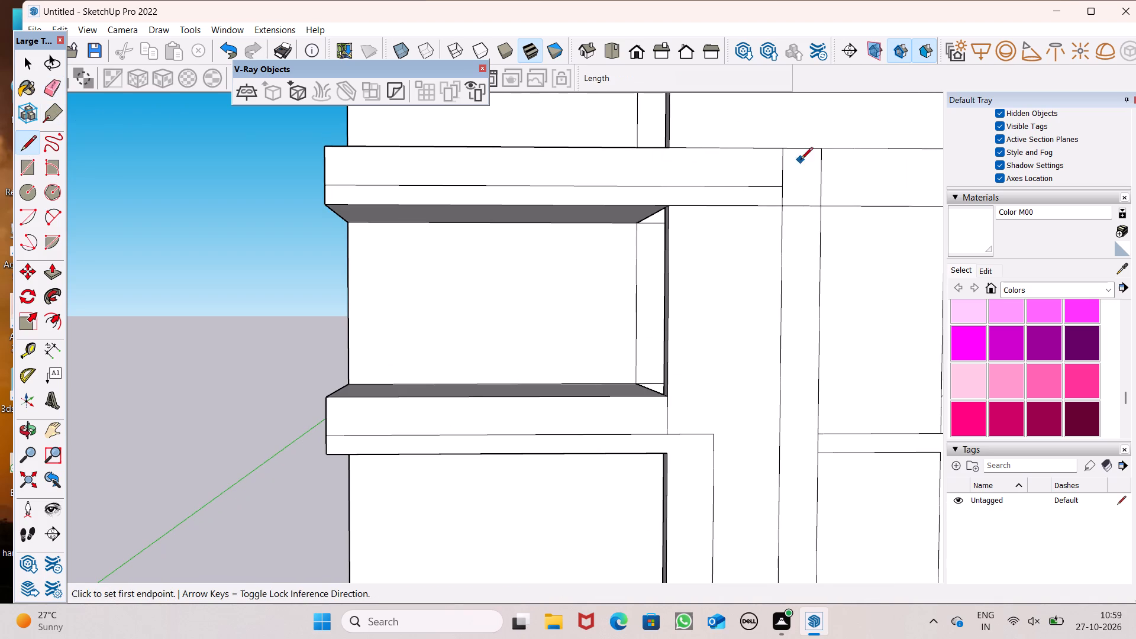
click(784, 187)
click(825, 187)
Erase the inner vertical's piece between the third slab's middle and bottom lines, and the bottom line's piece between both verticals.
scroll(686, 111, down, 4)
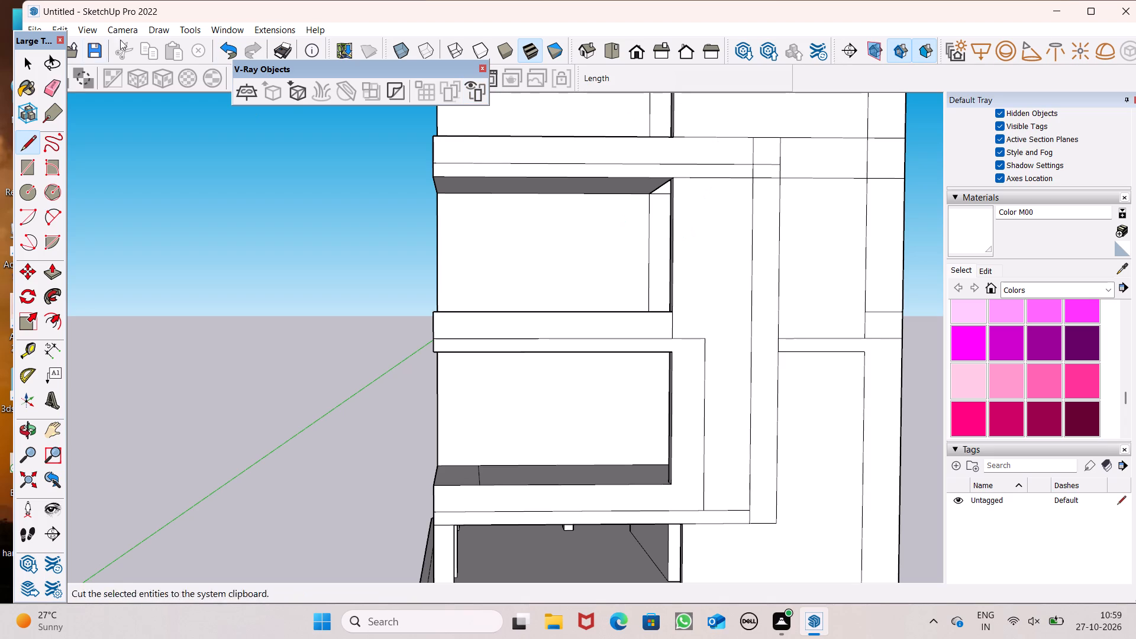
click(47, 88)
scroll(765, 173, up, 5)
drag(745, 175, 769, 190)
scroll(799, 136, down, 6)
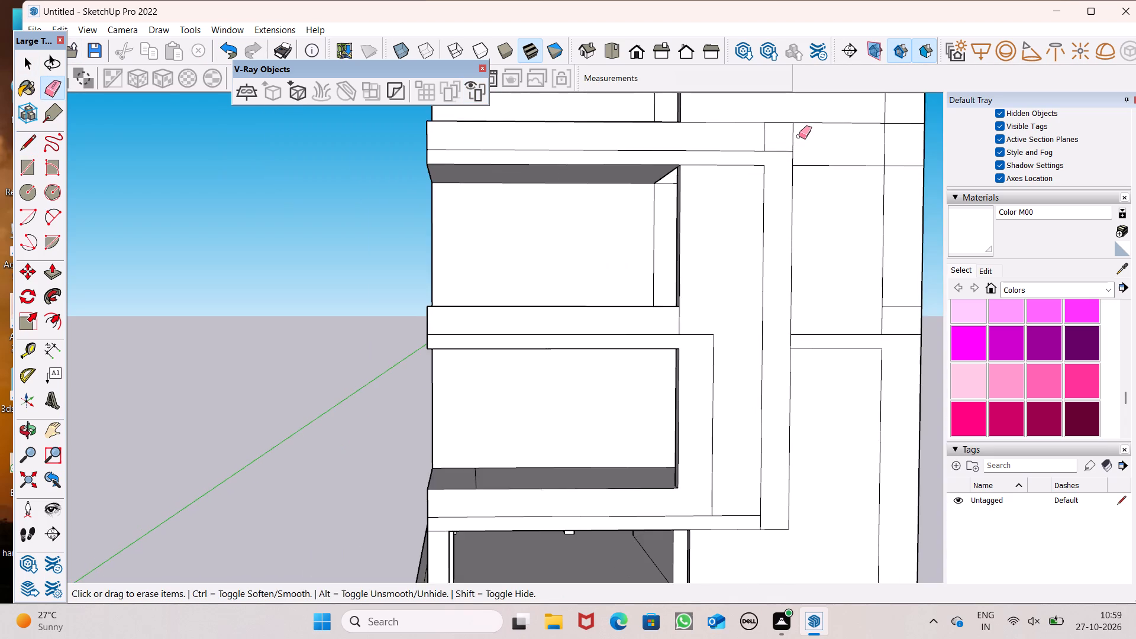
Erase the short piece of the inner vertical line below the first slab's middle line.
scroll(770, 102, down, 1)
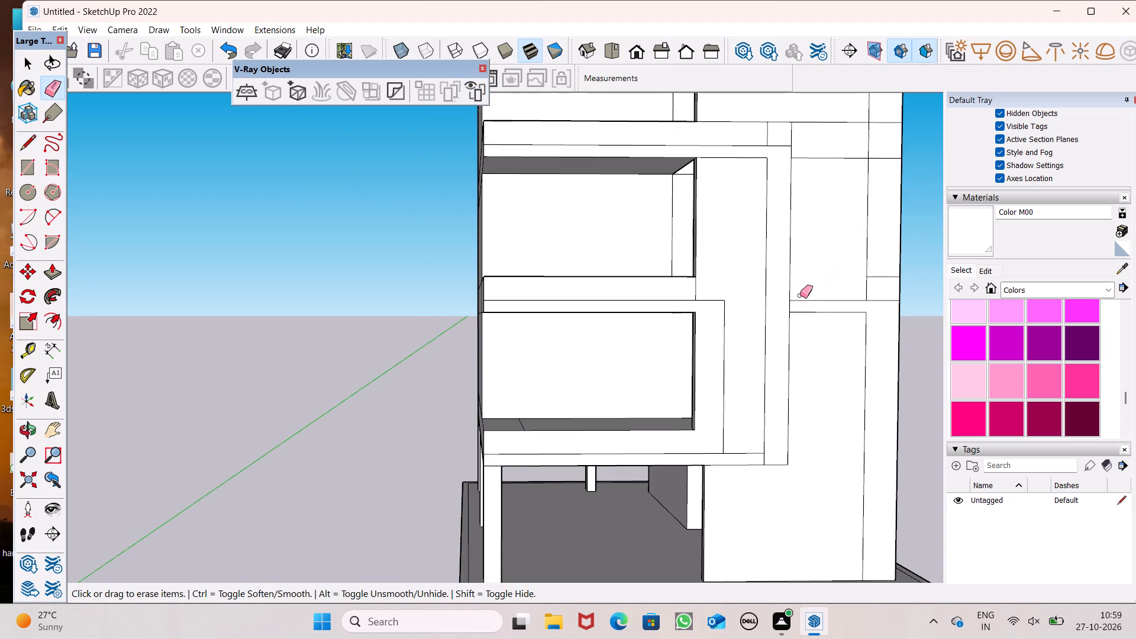
scroll(767, 476, up, 6)
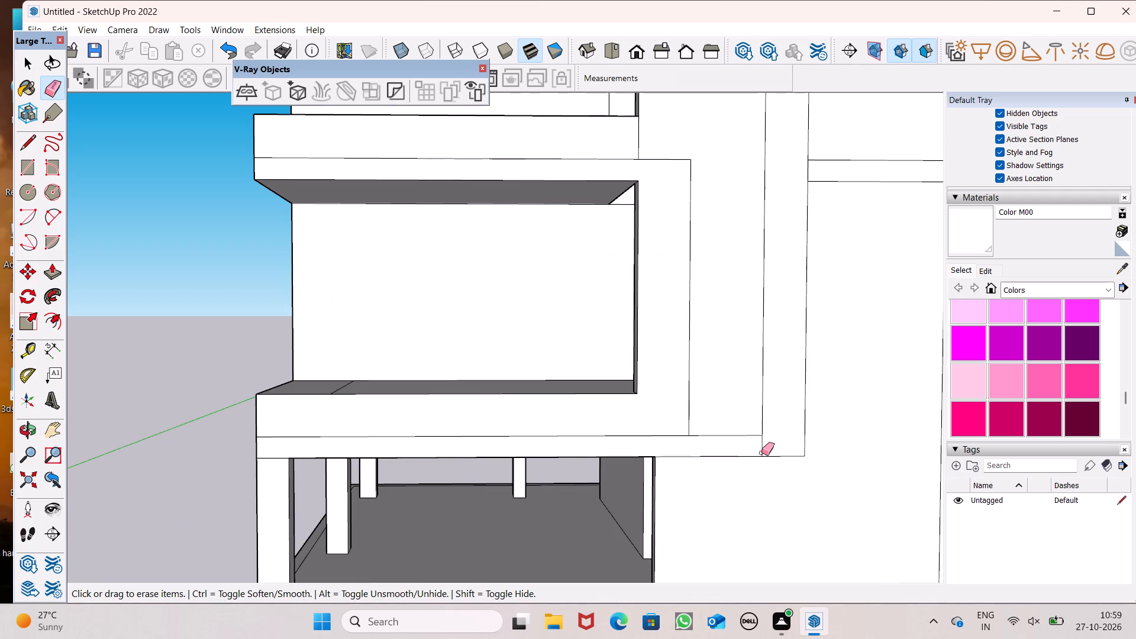
click(762, 443)
Draw a vertical line from the first slab's top corner at the balcony opening down to that slab's middle line.
scroll(753, 360, down, 1)
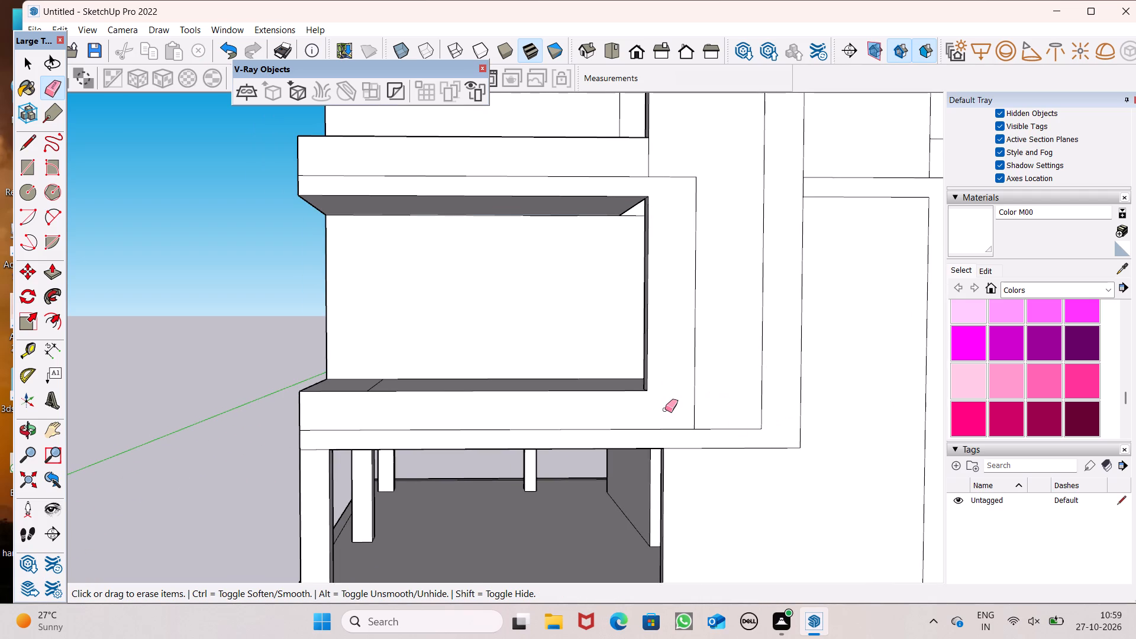
click(25, 146)
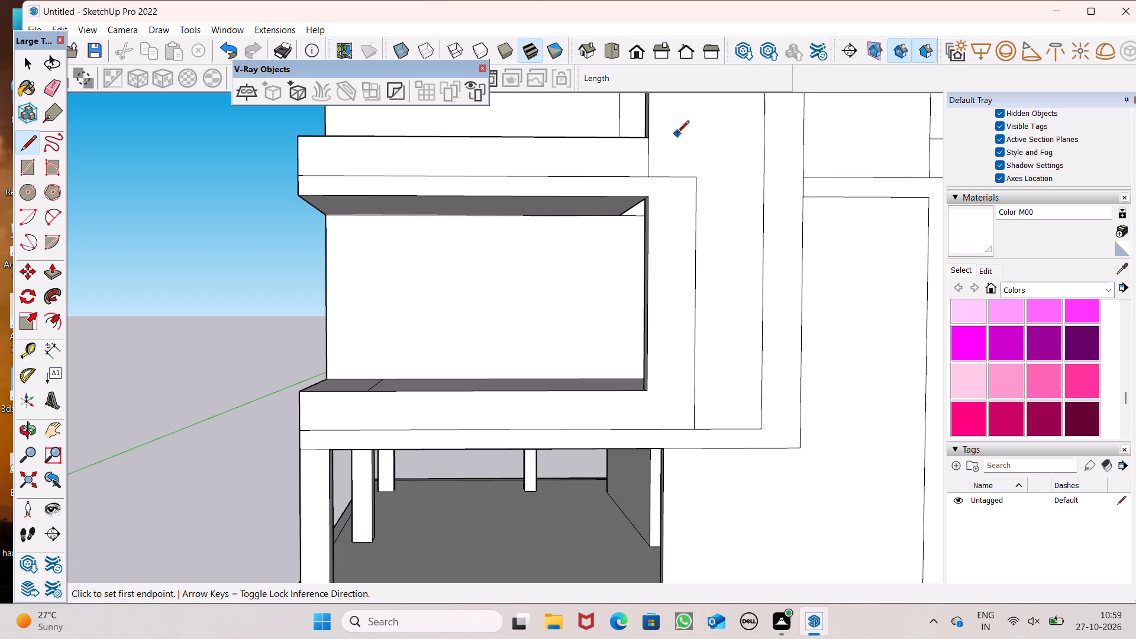
click(647, 393)
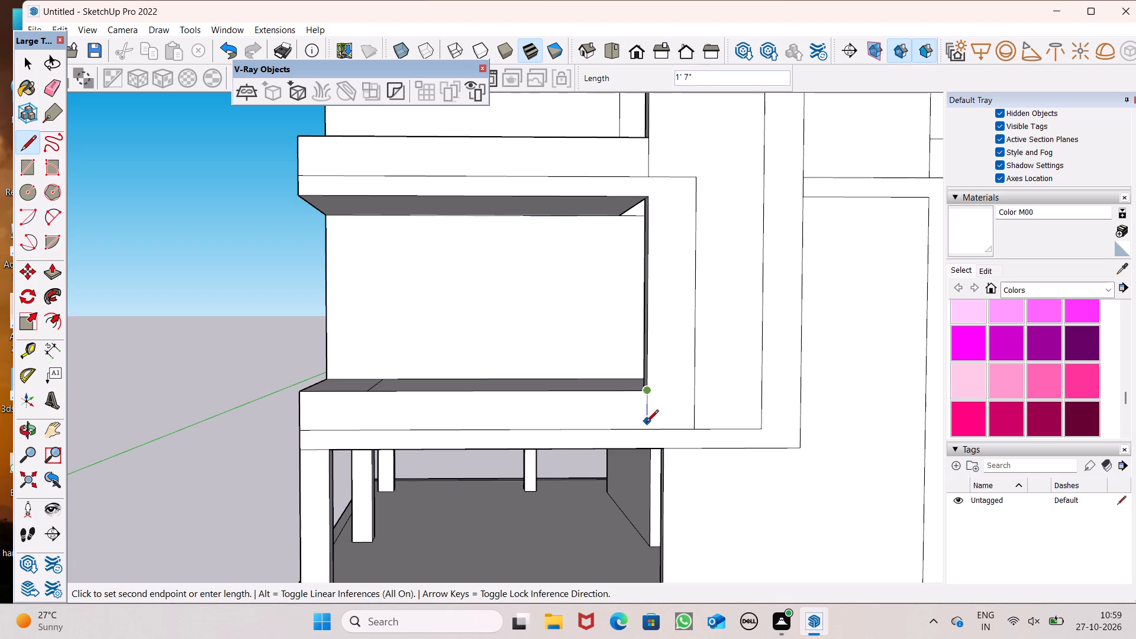
click(644, 431)
Erase the first slab's middle line piece between the balcony corner line and the nearest vertical band line.
scroll(703, 321, down, 3)
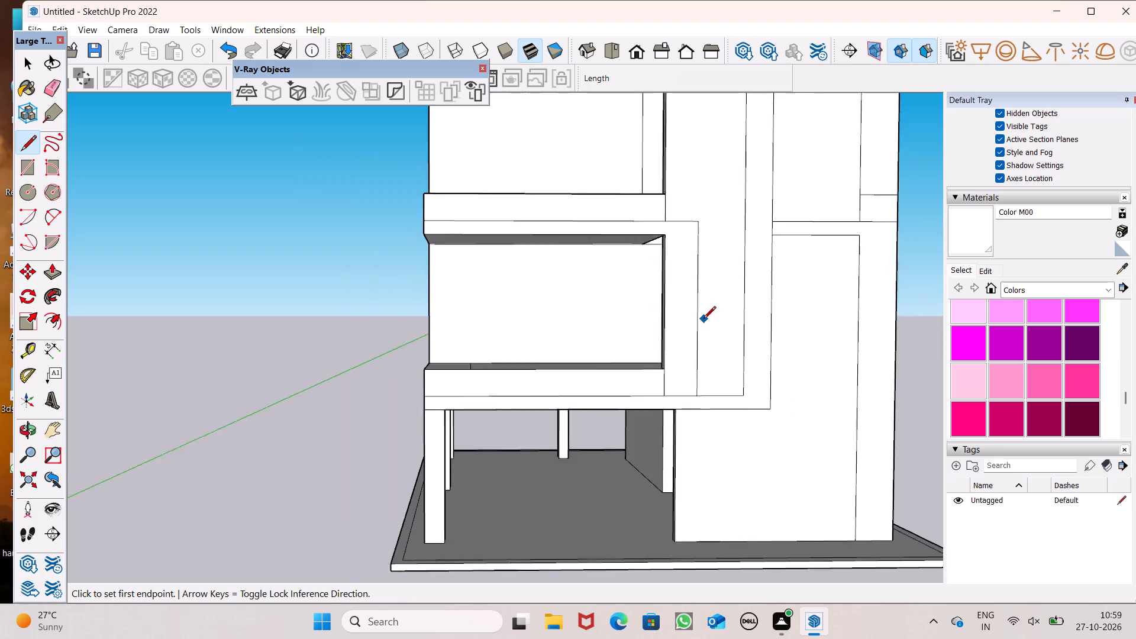
scroll(703, 319, down, 2)
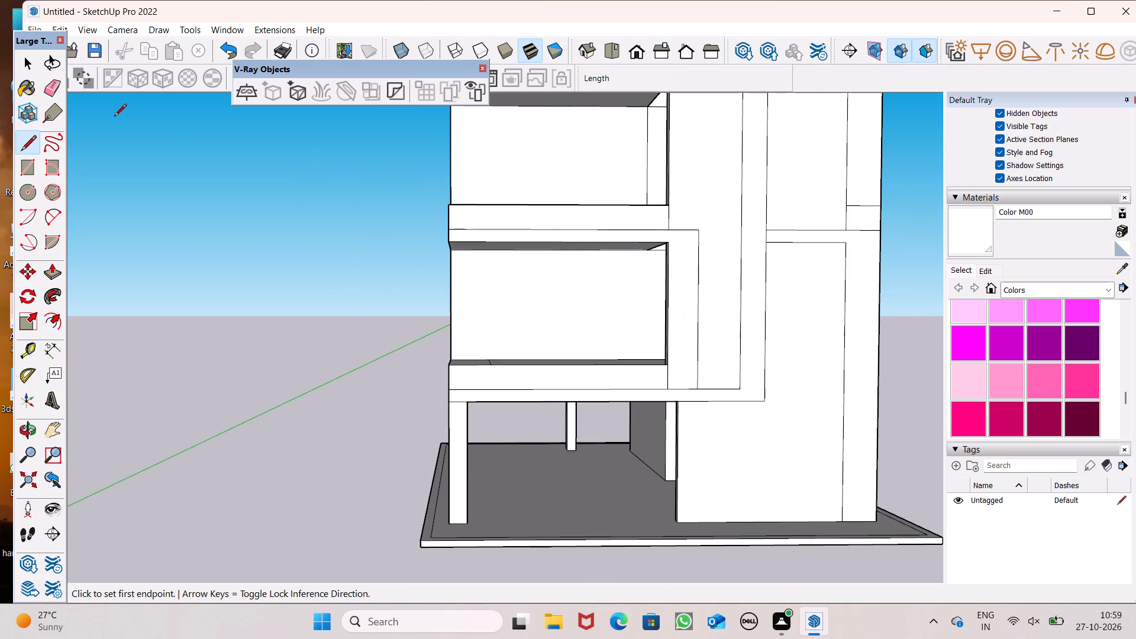
click(62, 88)
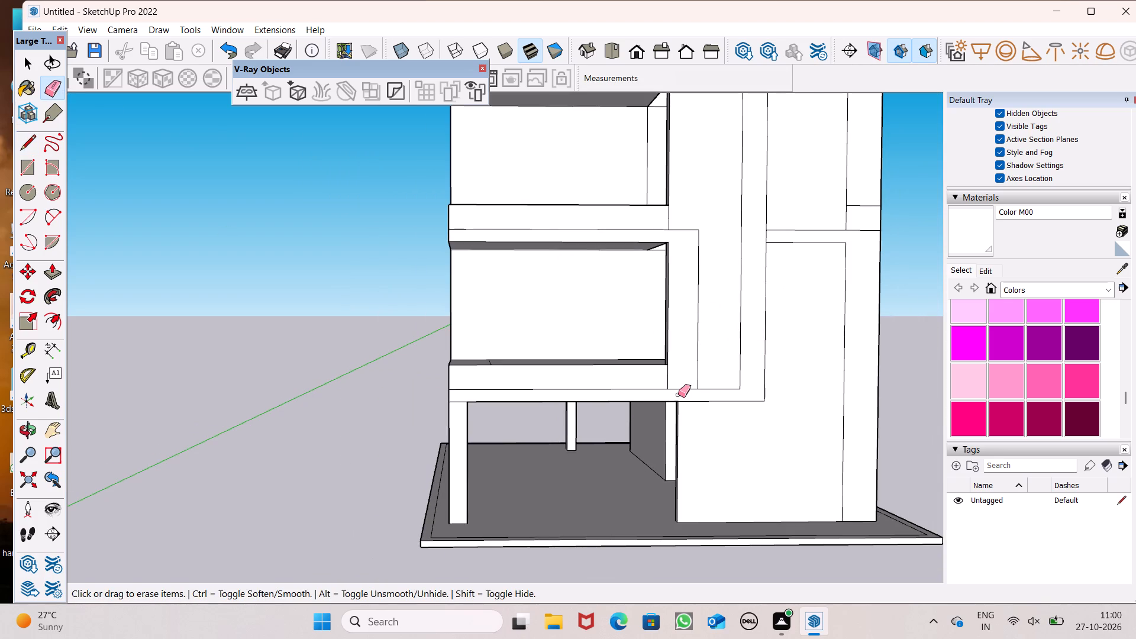
drag(684, 391, 682, 383)
Erase the stray short line across the lowest balcony's floor.
scroll(735, 298, down, 2)
scroll(744, 366, down, 1)
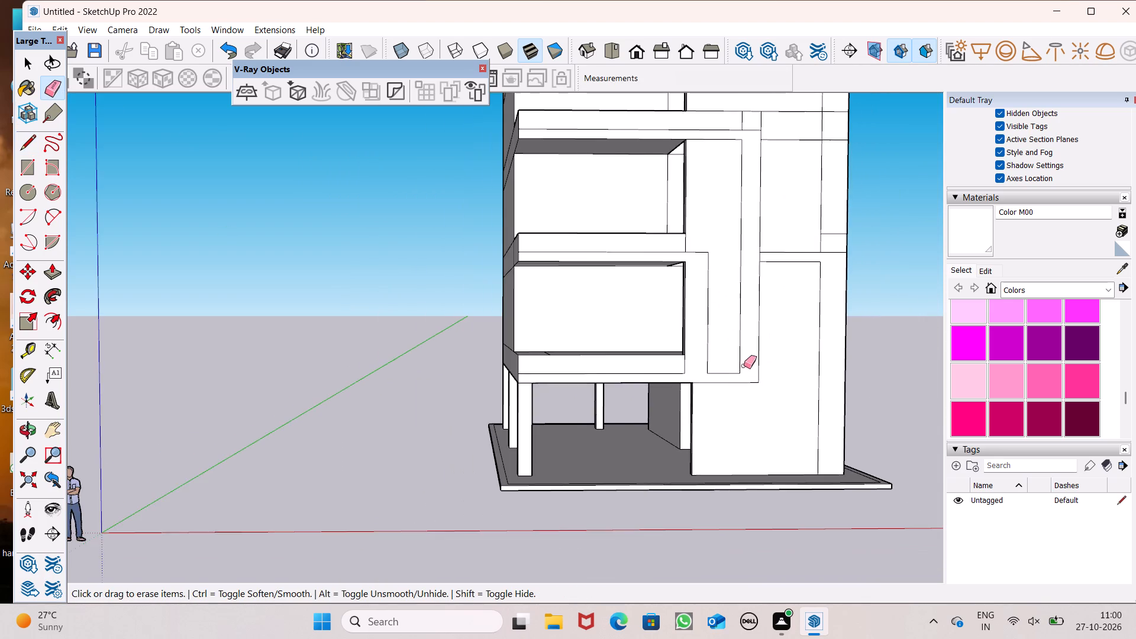
middle_drag(748, 371, 759, 412)
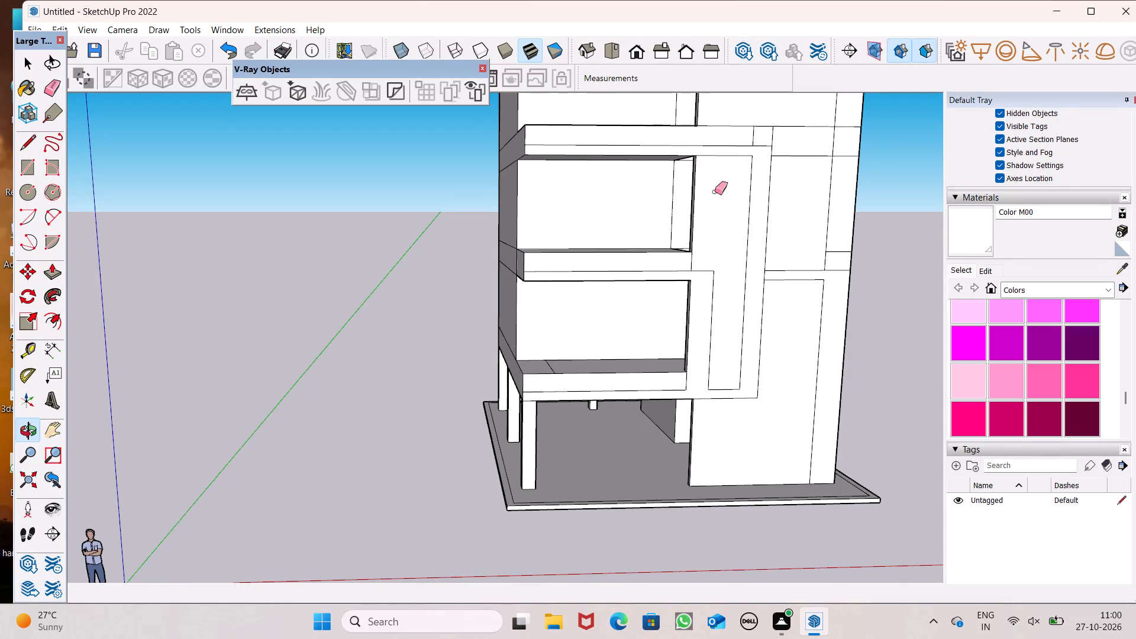
scroll(607, 338, down, 1)
middle_drag(648, 418, 608, 369)
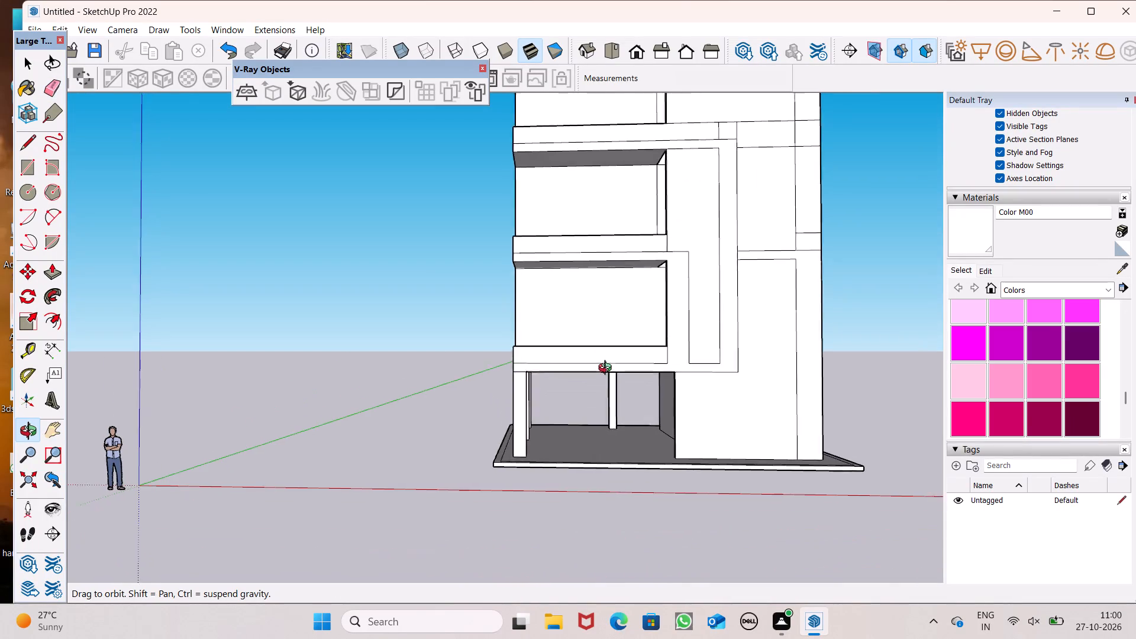
middle_drag(608, 369, 622, 416)
scroll(476, 348, up, 4)
drag(573, 372, 580, 372)
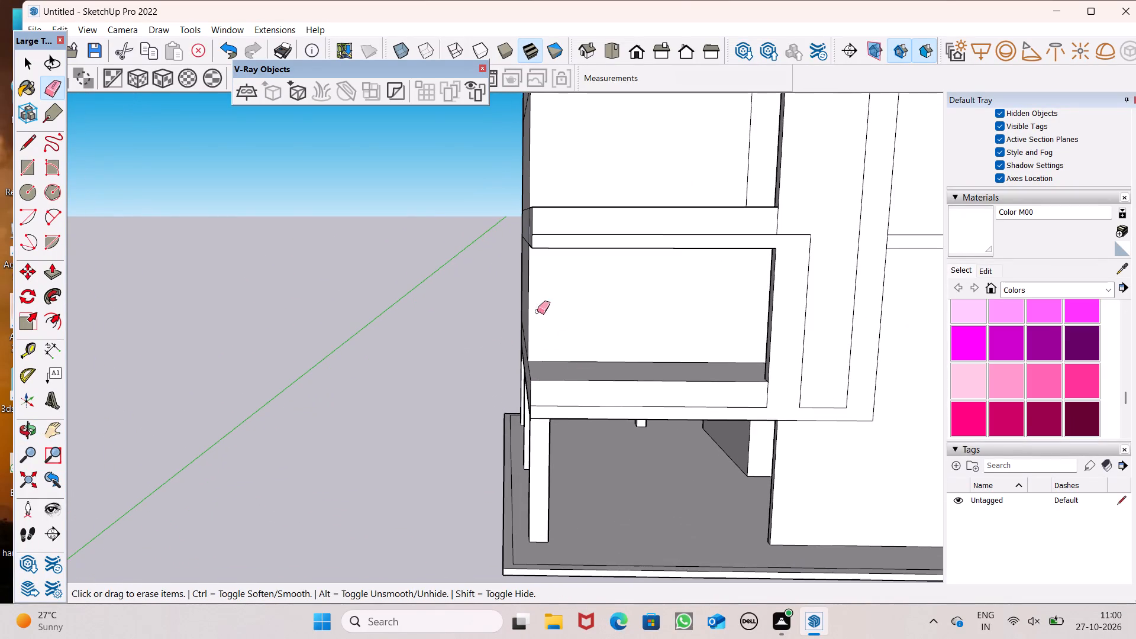
Examine the band layout and the balconies from the front and around the building's side corner.
scroll(535, 311, down, 3)
middle_drag(684, 398, 670, 348)
scroll(798, 415, down, 1)
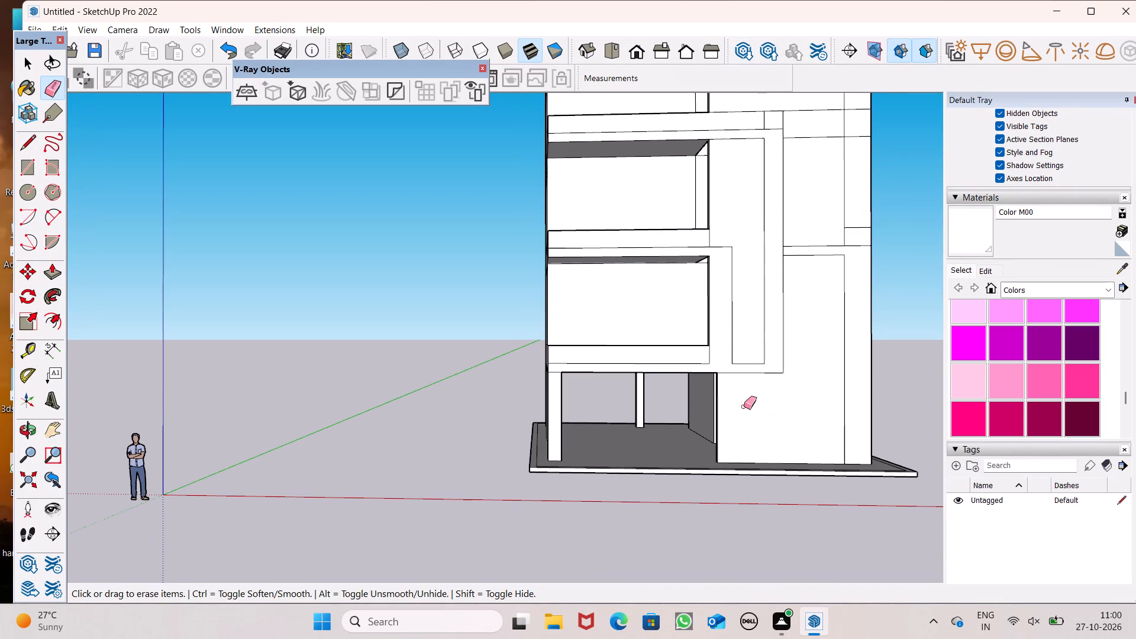
scroll(658, 367, down, 1)
middle_drag(605, 377, 825, 395)
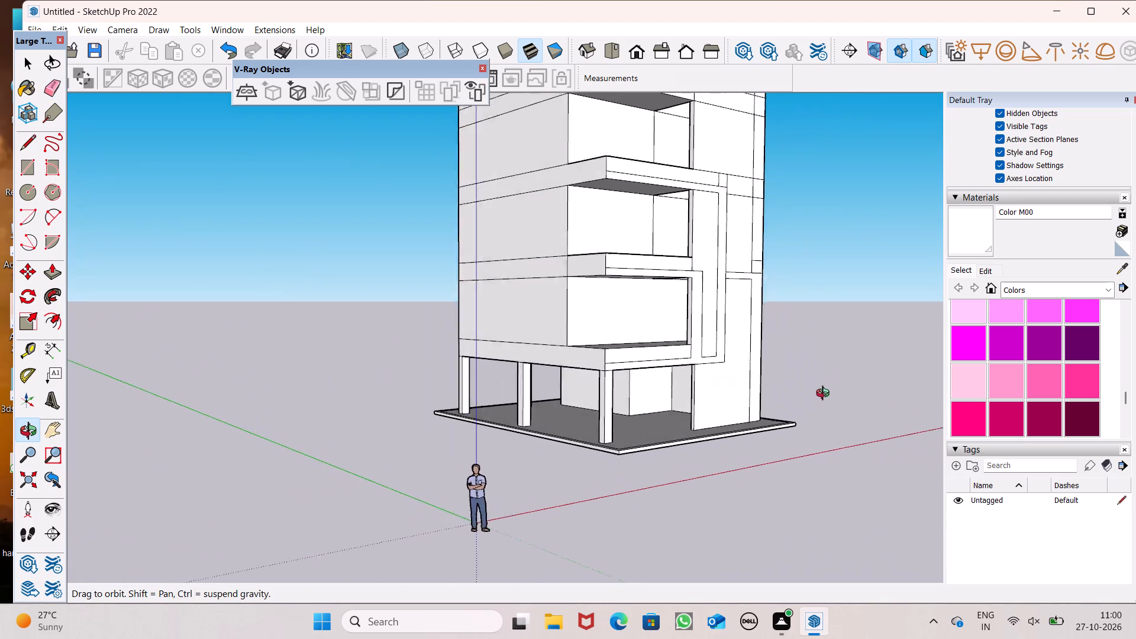
middle_drag(825, 395, 940, 419)
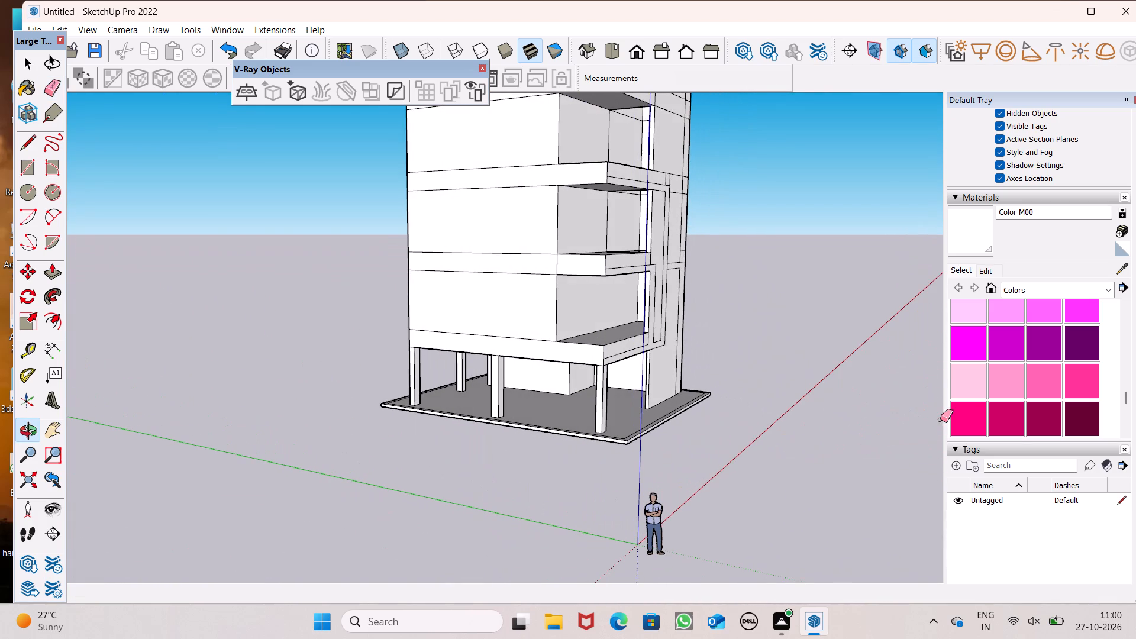
scroll(678, 294, up, 3)
middle_drag(672, 301, 714, 301)
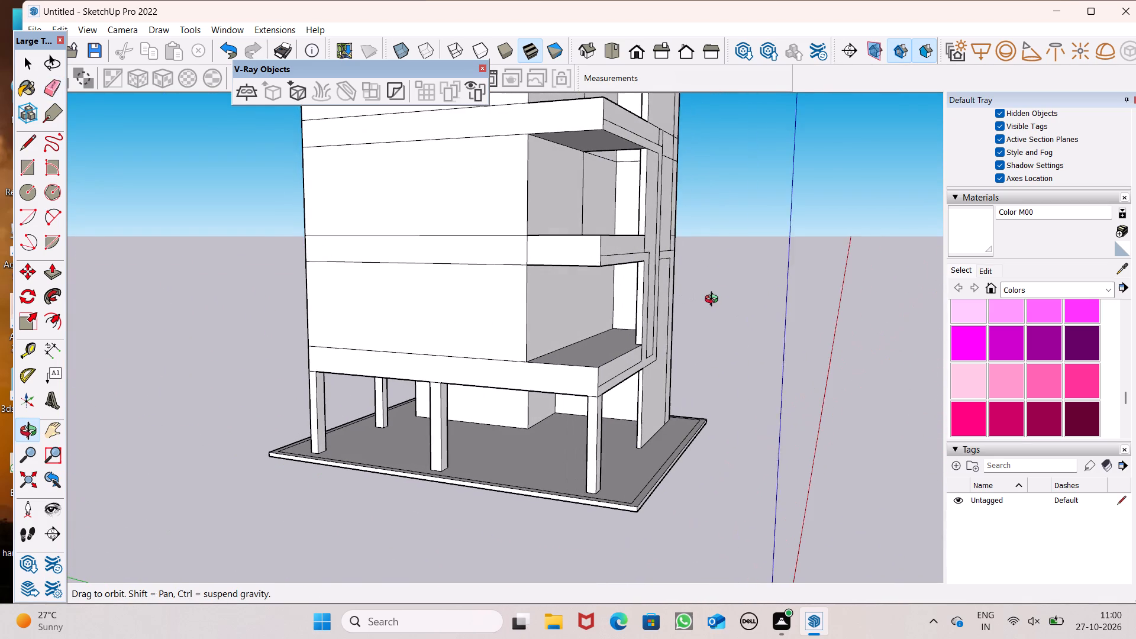
middle_drag(714, 301, 716, 301)
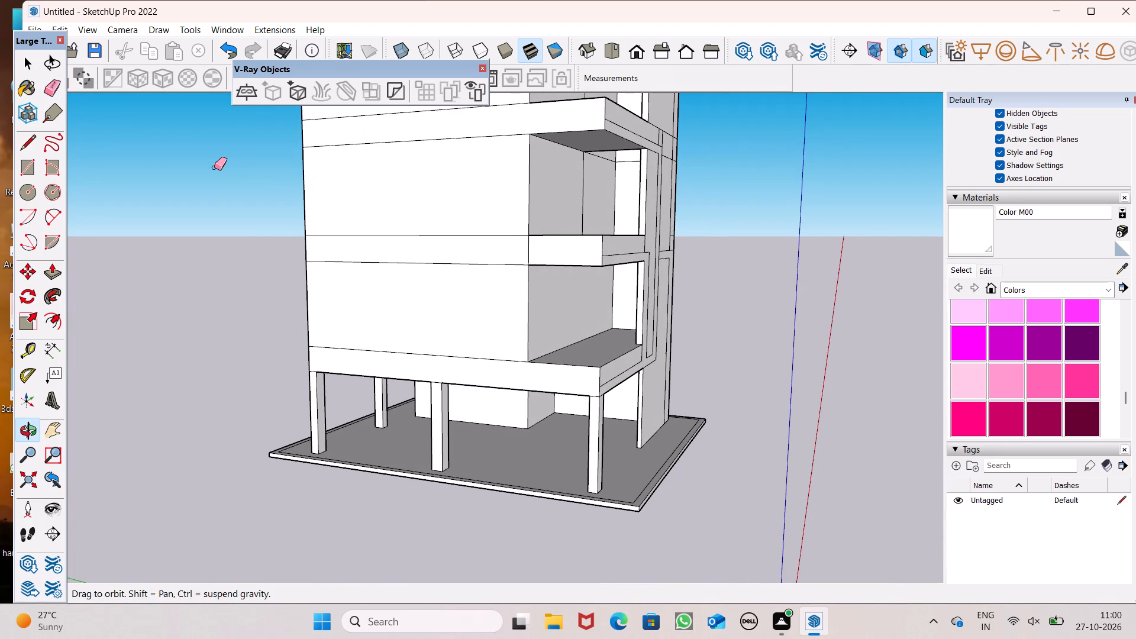
Draw a line about 11' 6" long across the lowest slab's side face from the balcony corner, and close it 1' down to the bottom edge.
drag(28, 143, 36, 147)
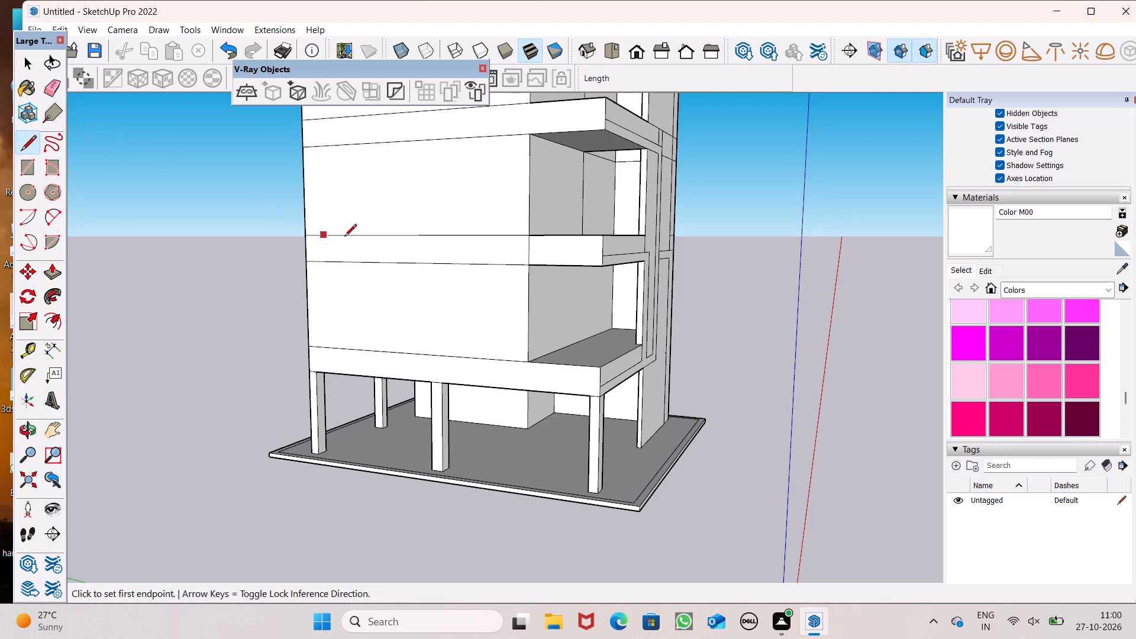
click(600, 387)
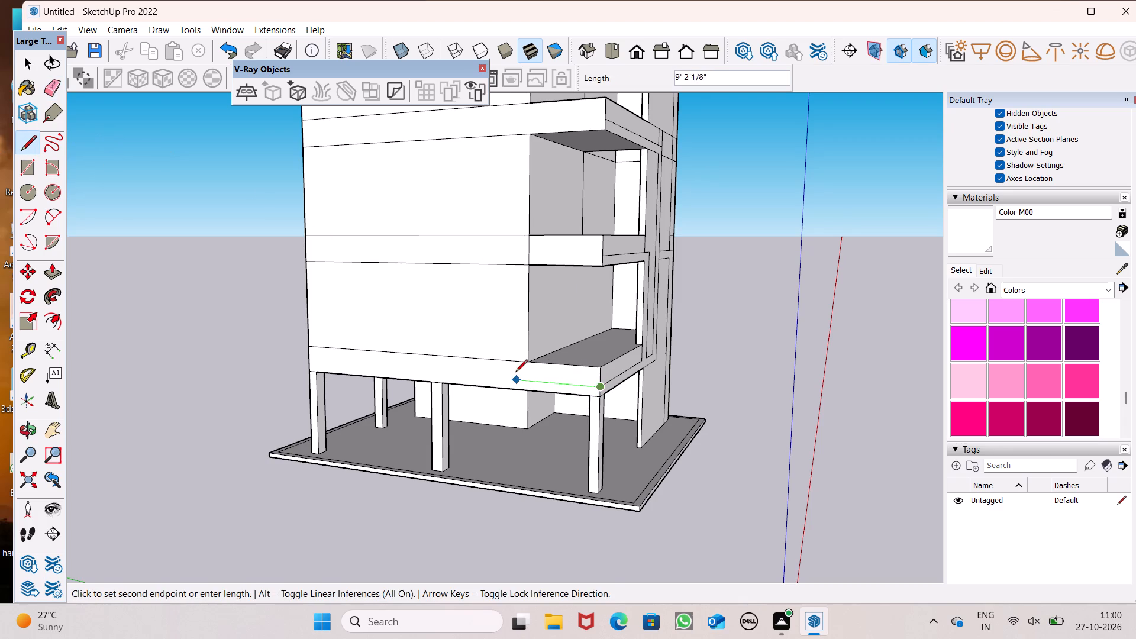
middle_drag(514, 373, 601, 373)
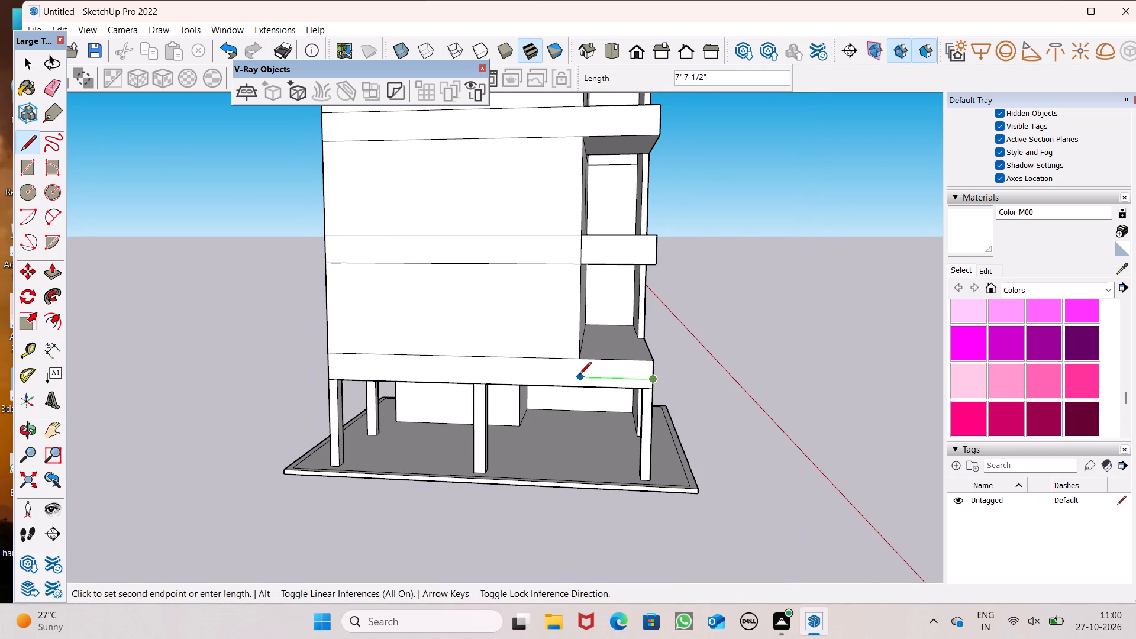
scroll(578, 379, up, 1)
middle_drag(578, 379, 570, 345)
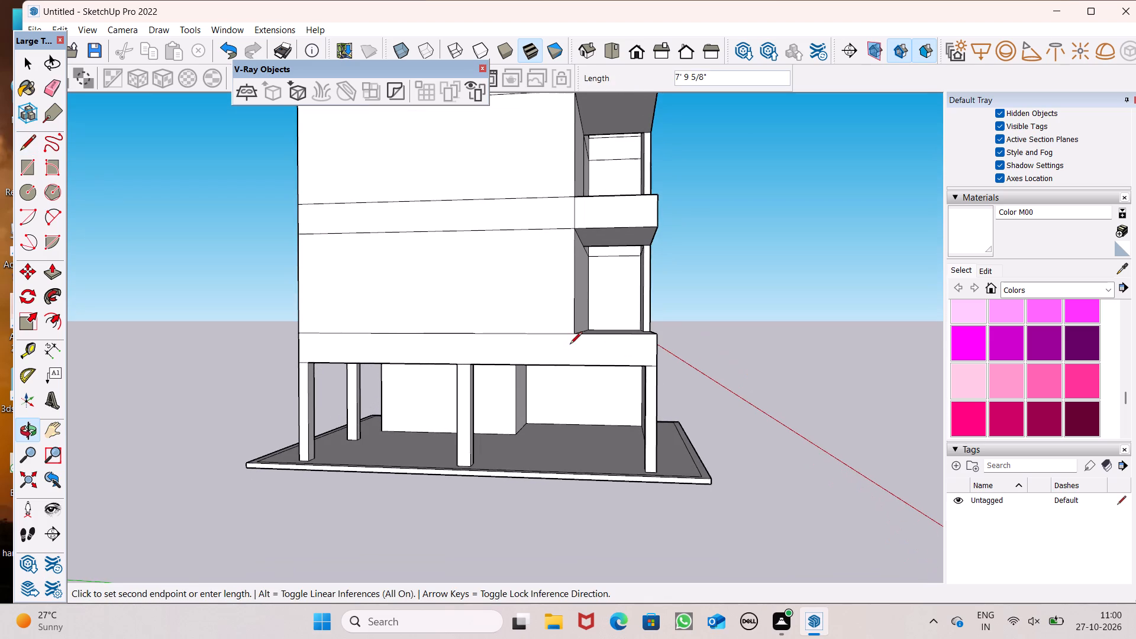
scroll(622, 356, up, 1)
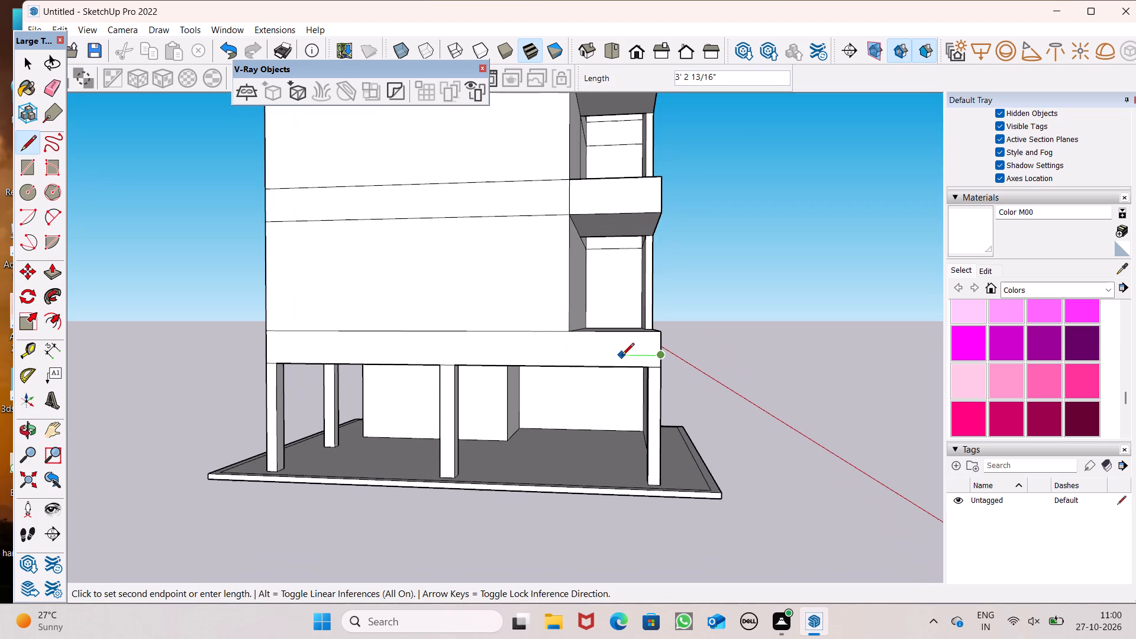
scroll(622, 356, up, 1)
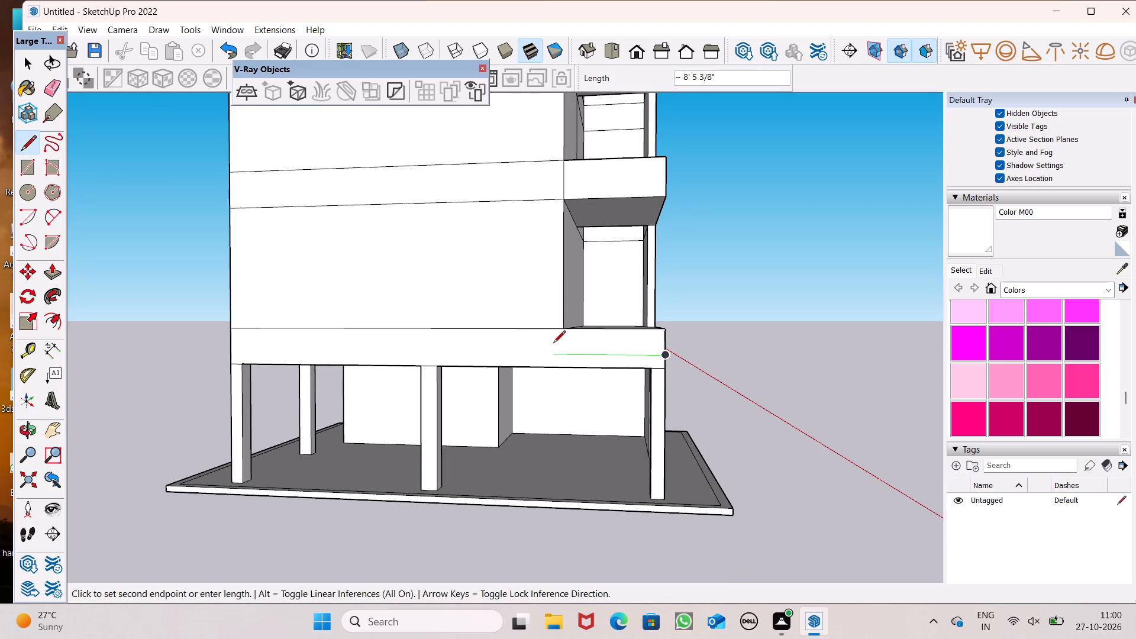
click(515, 346)
click(518, 366)
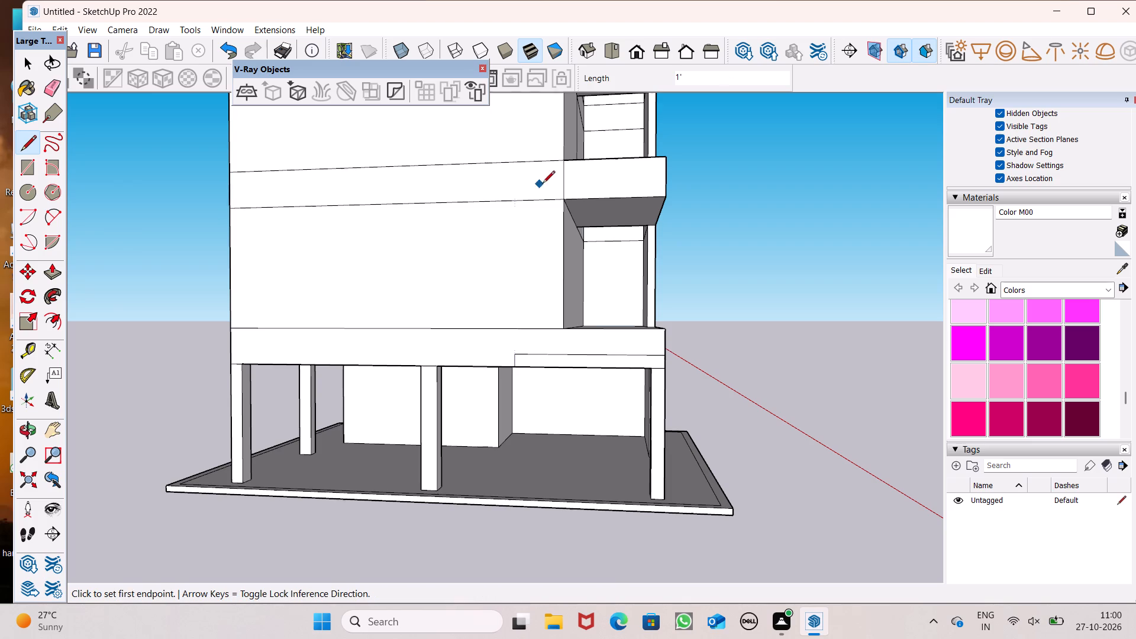
Draw a matching line on the second slab's side face, ending above the lower slab's strip, and close it down to the bottom edge.
middle_drag(668, 247, 610, 302)
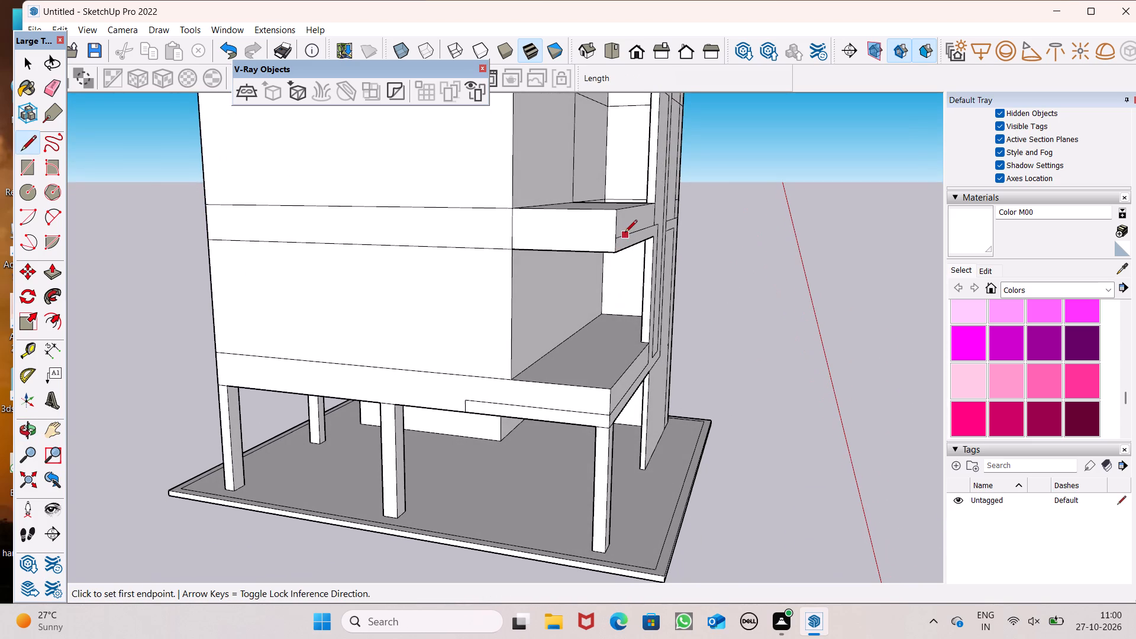
click(613, 237)
scroll(492, 225, up, 1)
middle_drag(492, 225, 559, 230)
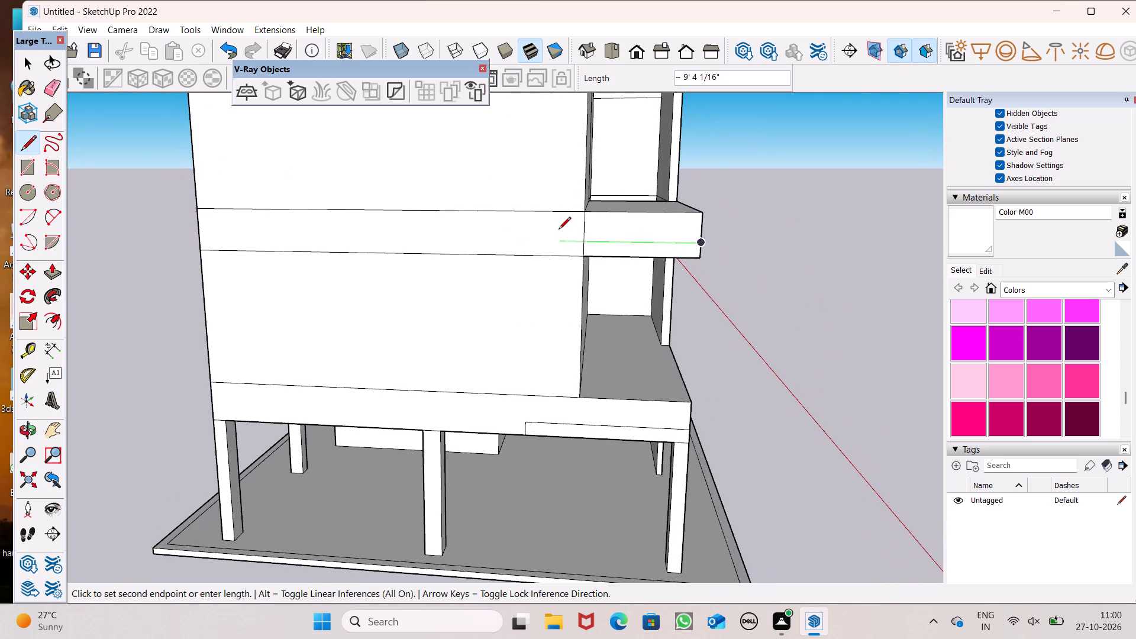
click(522, 235)
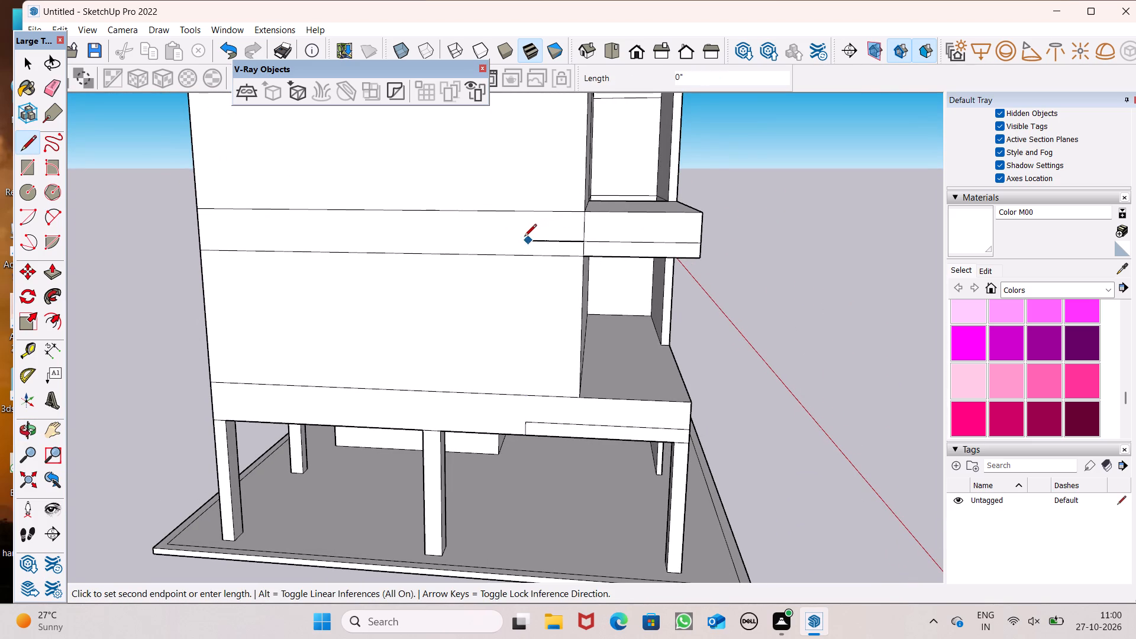
click(533, 253)
Draw a matching line about 11' 6" long on the third slab's side face and close it 1' down to the bottom edge.
scroll(643, 347, down, 5)
middle_drag(690, 198, 541, 278)
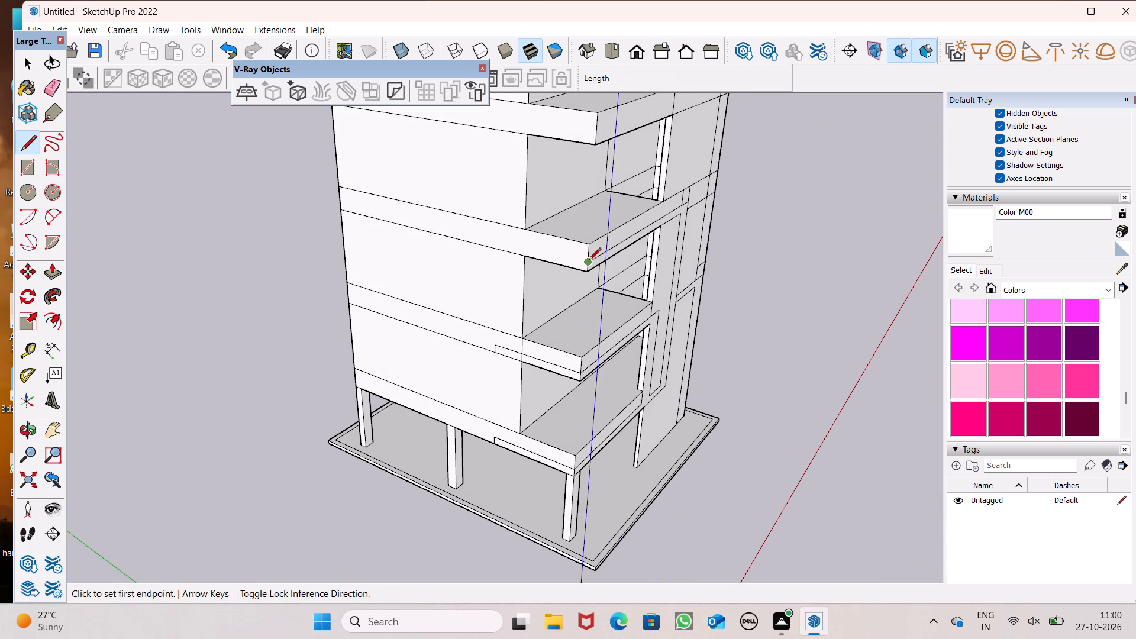
click(589, 261)
middle_drag(534, 249, 643, 234)
scroll(537, 249, up, 1)
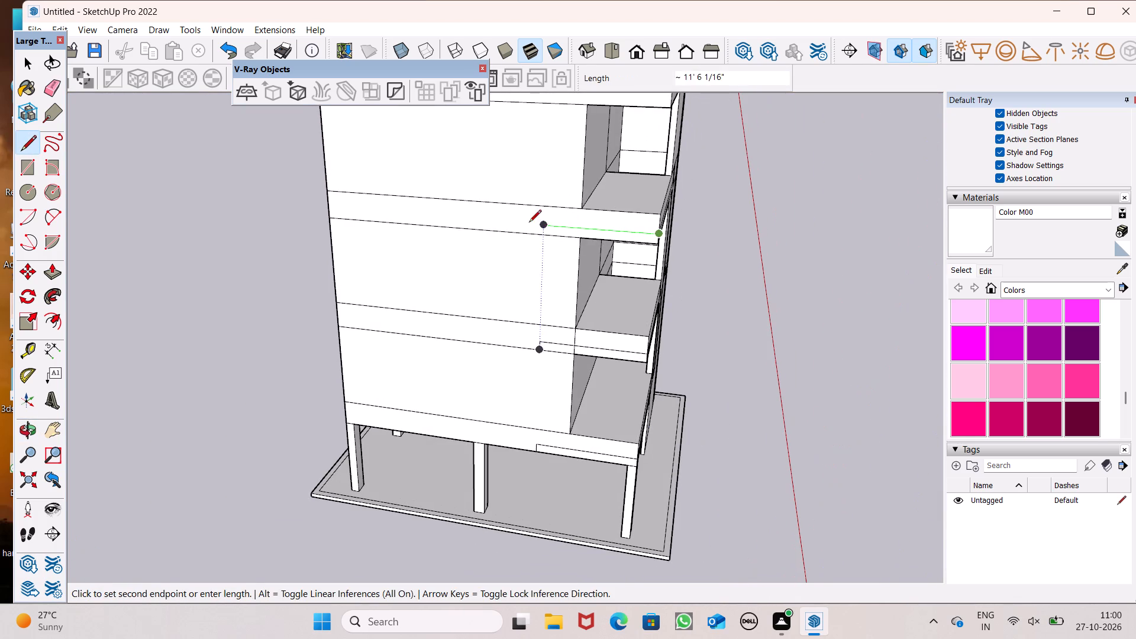
click(546, 227)
click(547, 237)
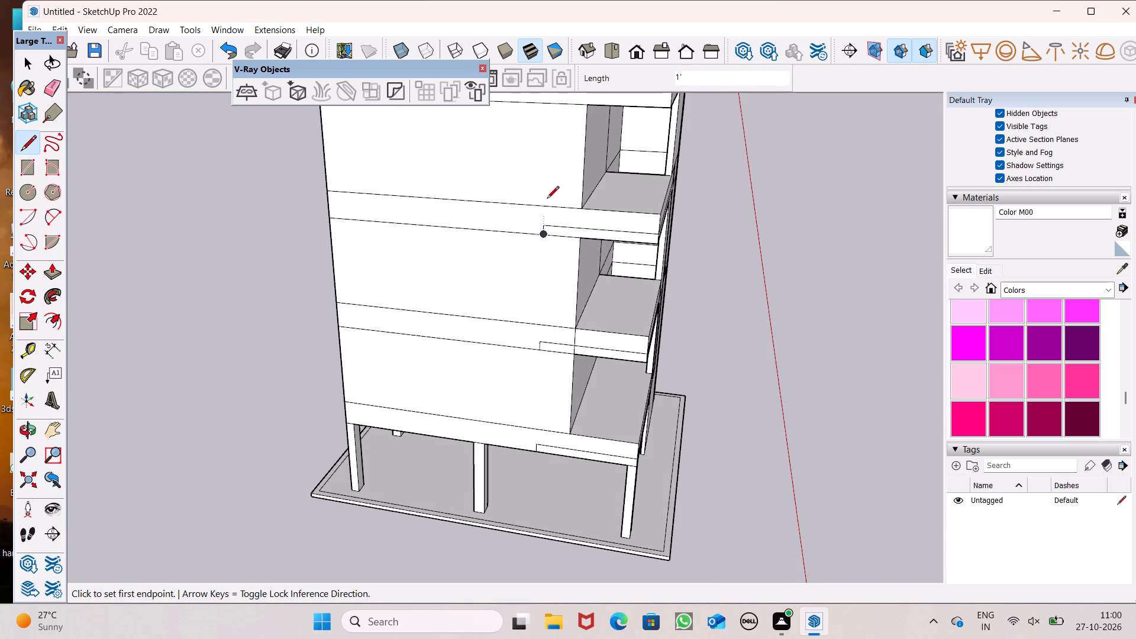
key(space)
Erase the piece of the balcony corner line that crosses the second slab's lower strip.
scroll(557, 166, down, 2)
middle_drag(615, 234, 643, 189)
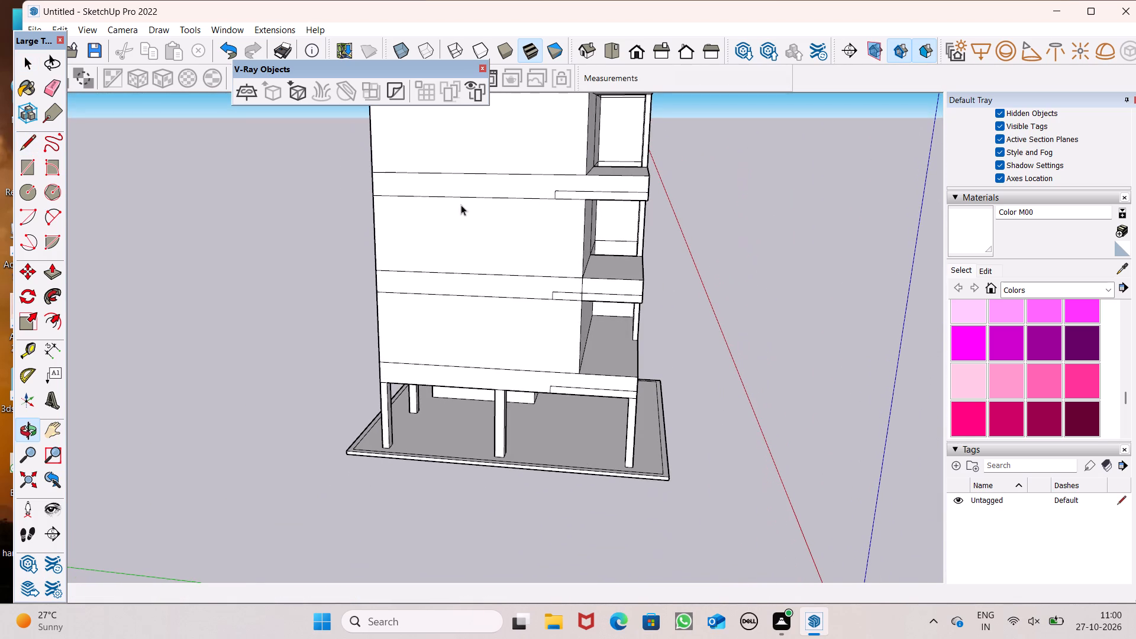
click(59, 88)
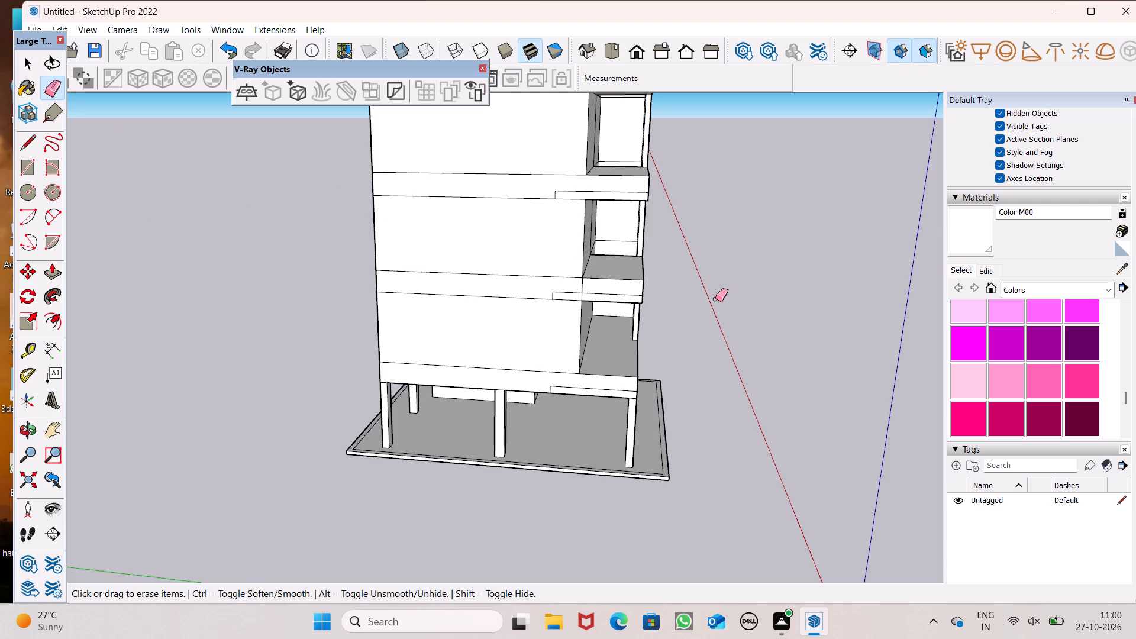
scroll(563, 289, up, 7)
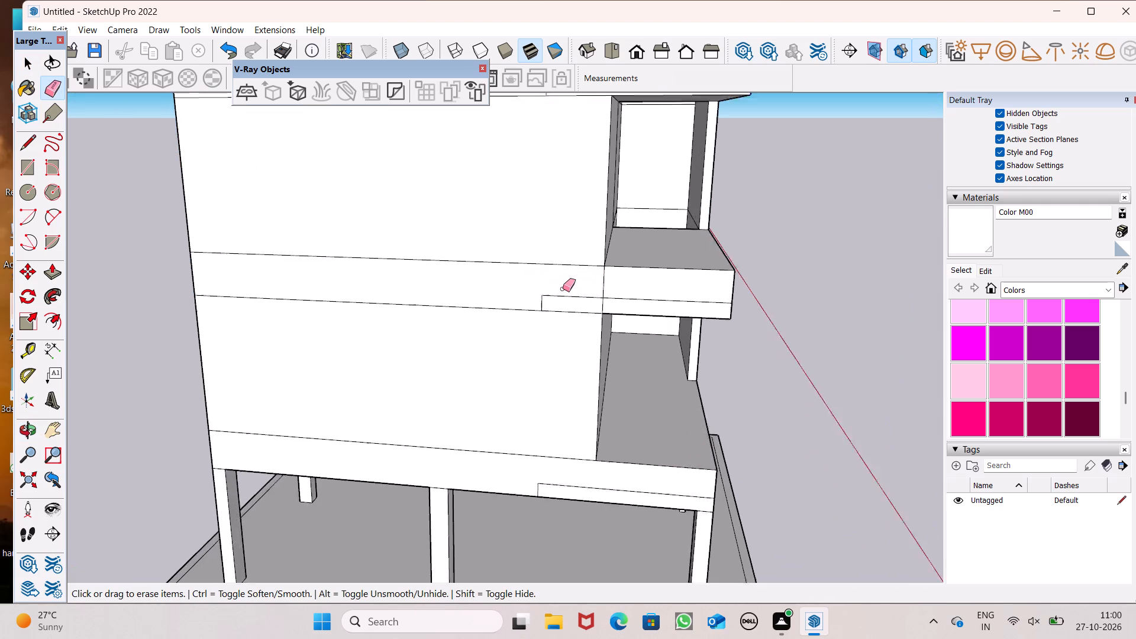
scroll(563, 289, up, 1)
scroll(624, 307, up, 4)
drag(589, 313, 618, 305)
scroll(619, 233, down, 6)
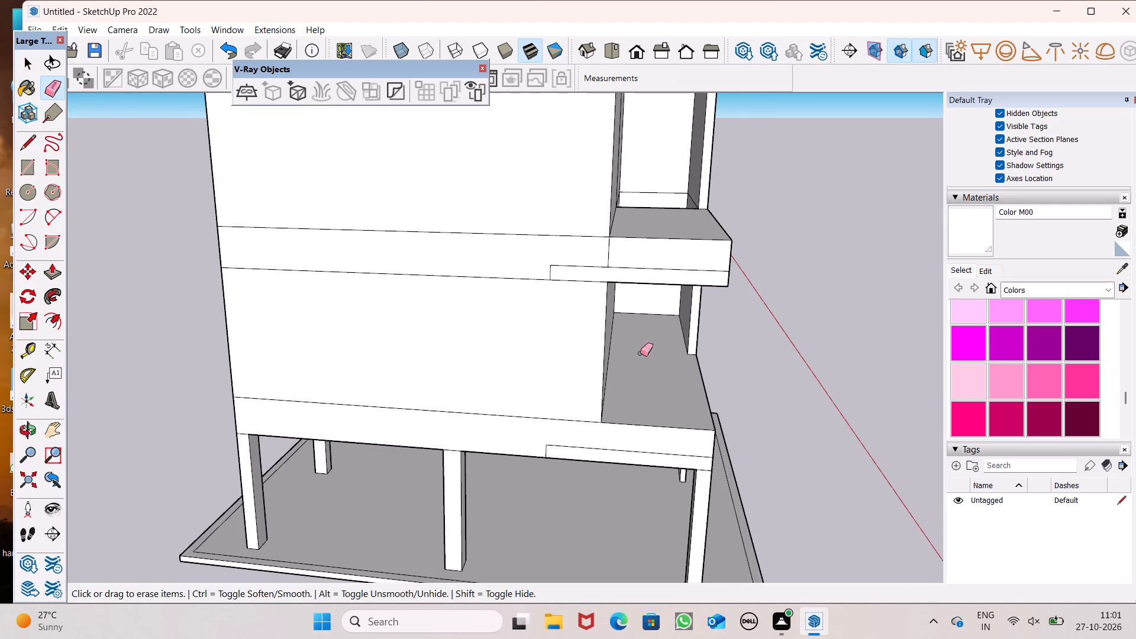
Draw a 13' vertical line on the side wall beside the balcony opening, from the second slab's strip line to the lowest slab's strip line.
scroll(577, 354, down, 5)
middle_drag(648, 445, 598, 415)
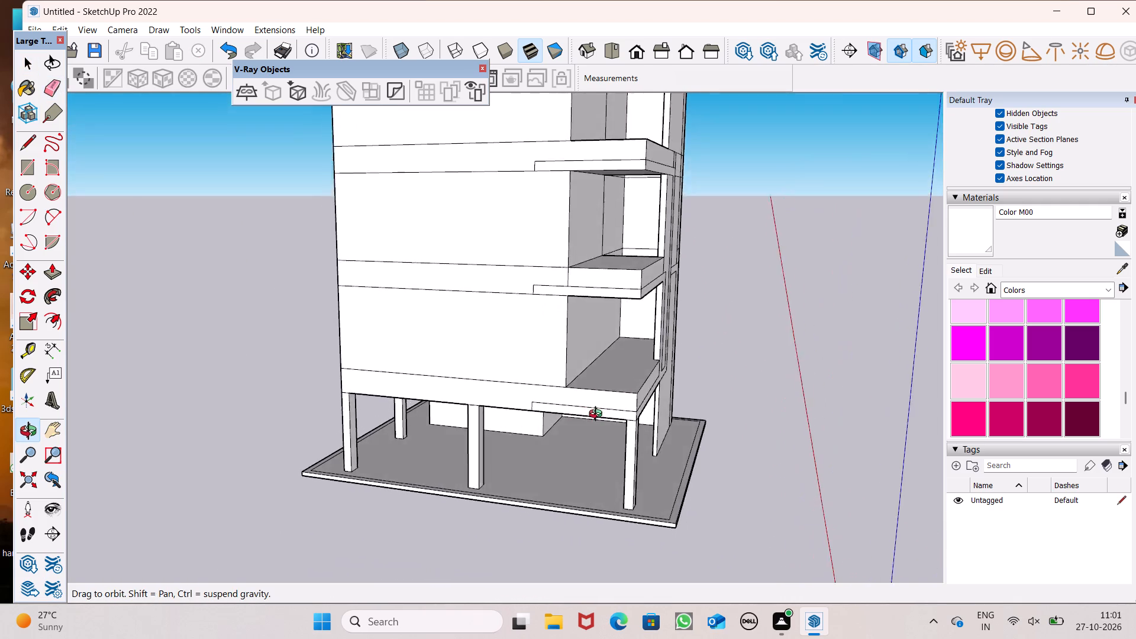
middle_drag(598, 415, 554, 392)
scroll(586, 392, up, 1)
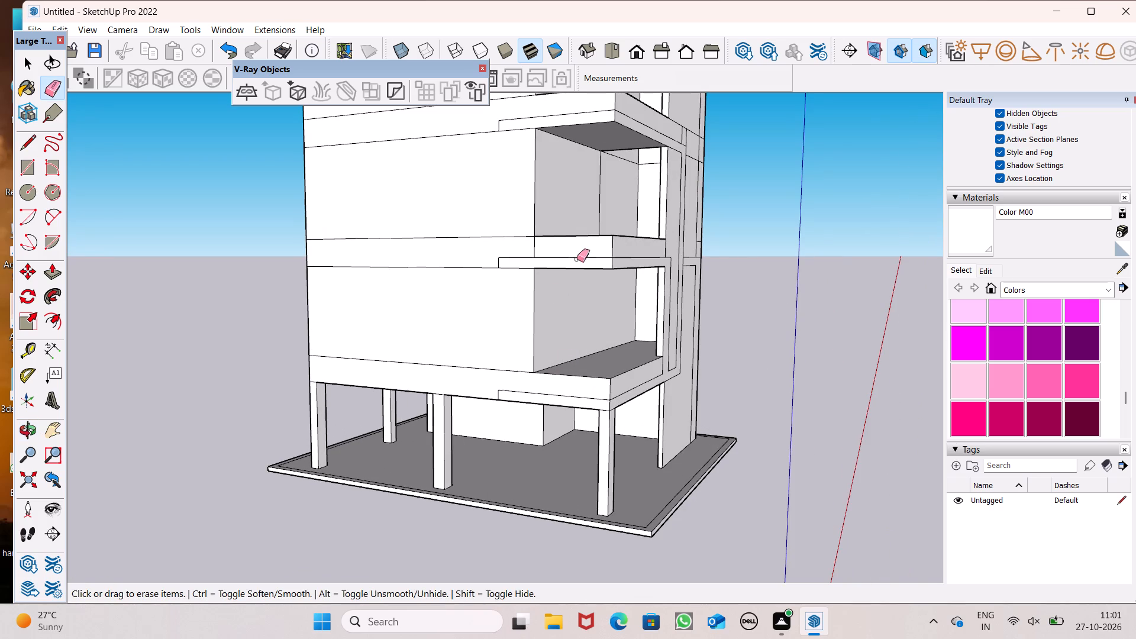
middle_drag(543, 333, 644, 341)
middle_drag(618, 338, 650, 325)
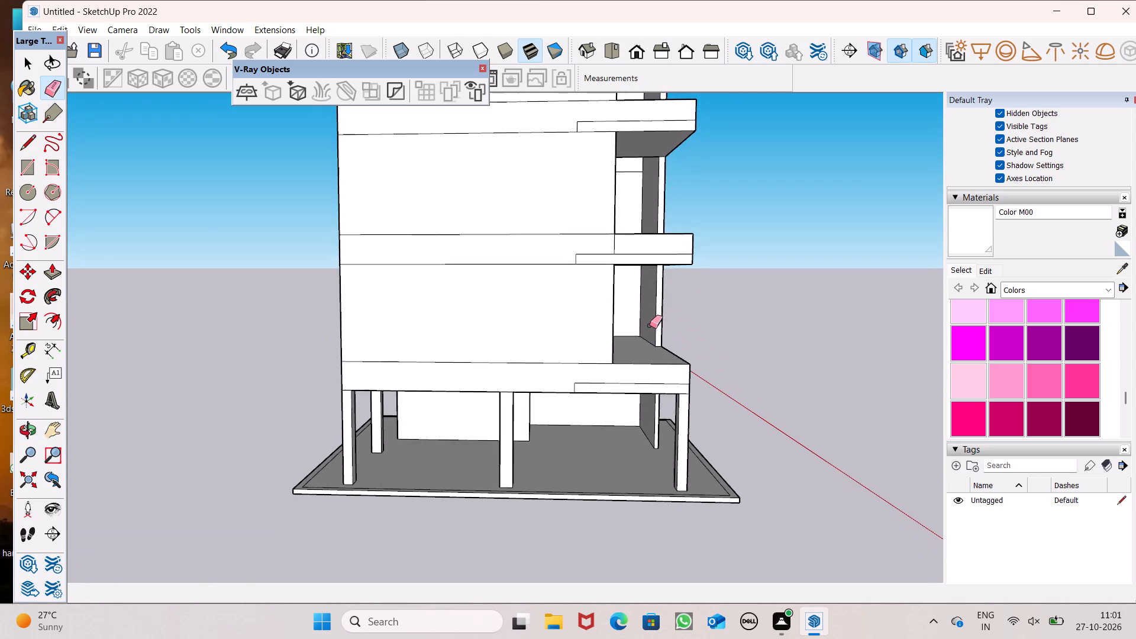
middle_drag(658, 330, 622, 341)
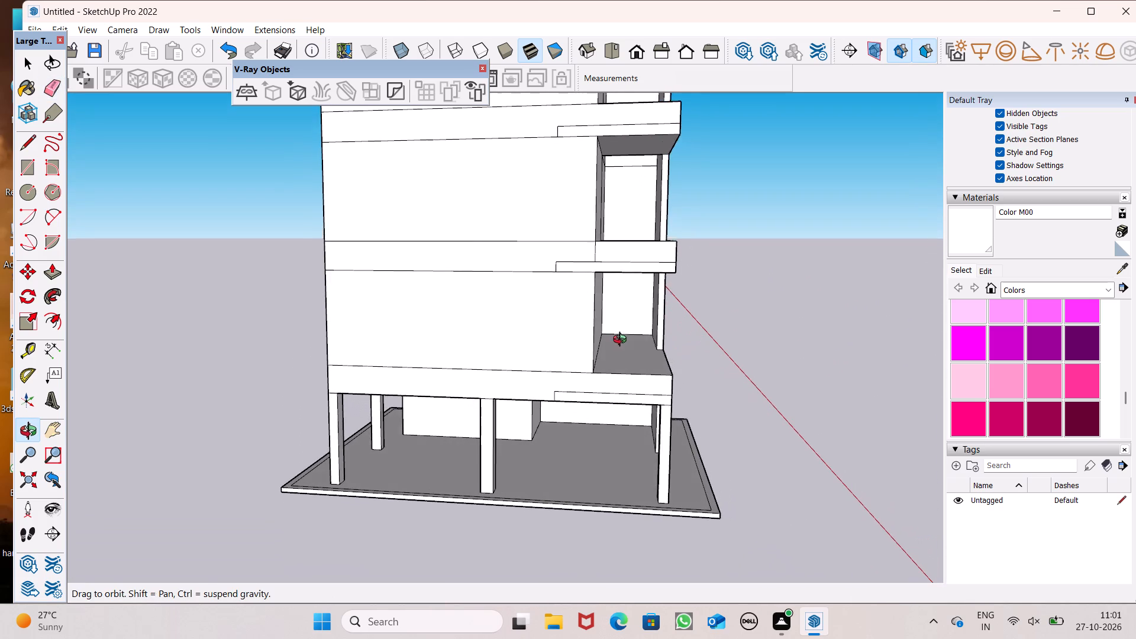
middle_drag(622, 341, 615, 334)
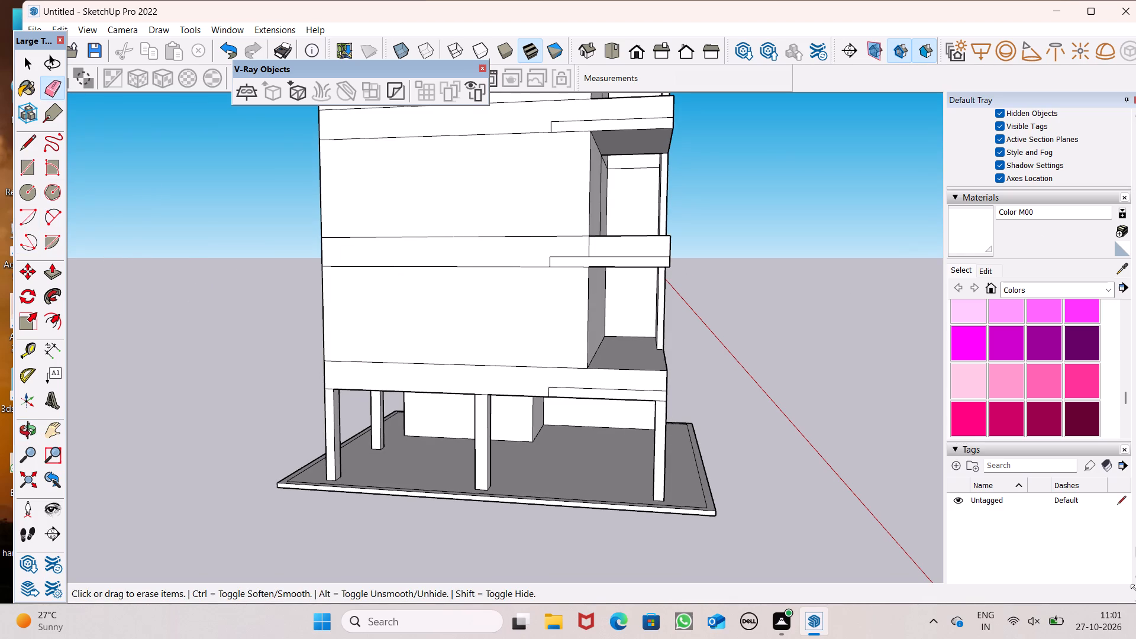
click(35, 147)
scroll(444, 408, up, 1)
middle_drag(444, 408, 493, 424)
scroll(577, 396, up, 1)
scroll(632, 225, up, 4)
drag(628, 232, 628, 241)
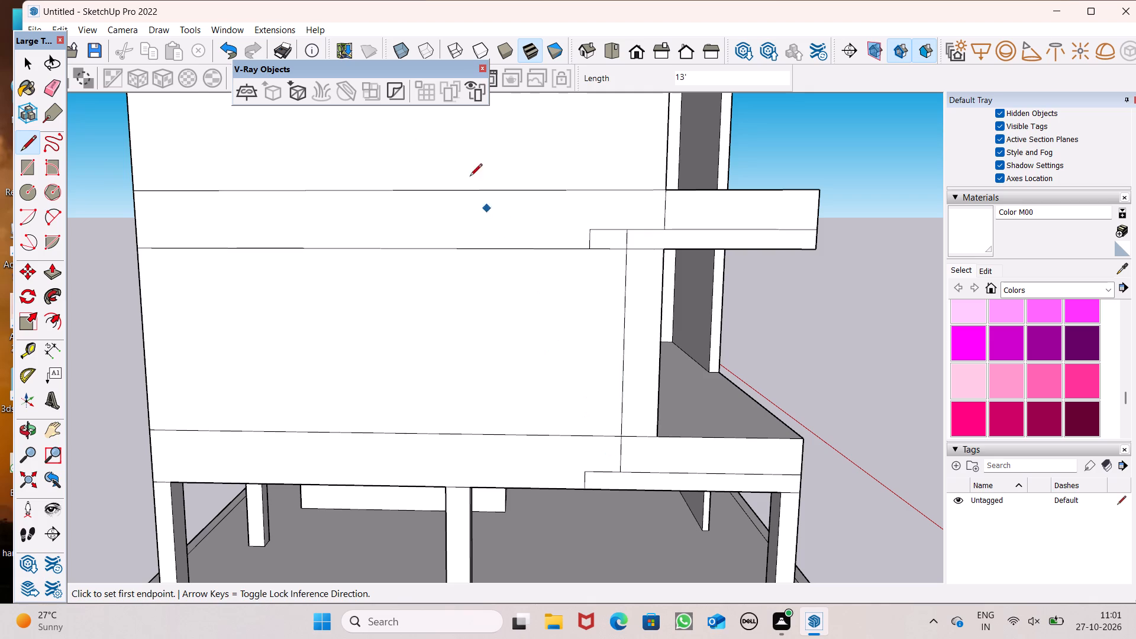
Extend the balcony opening's corner line 2' down to the lowest slab's strip line and 1' up to the second slab's strip line.
click(659, 437)
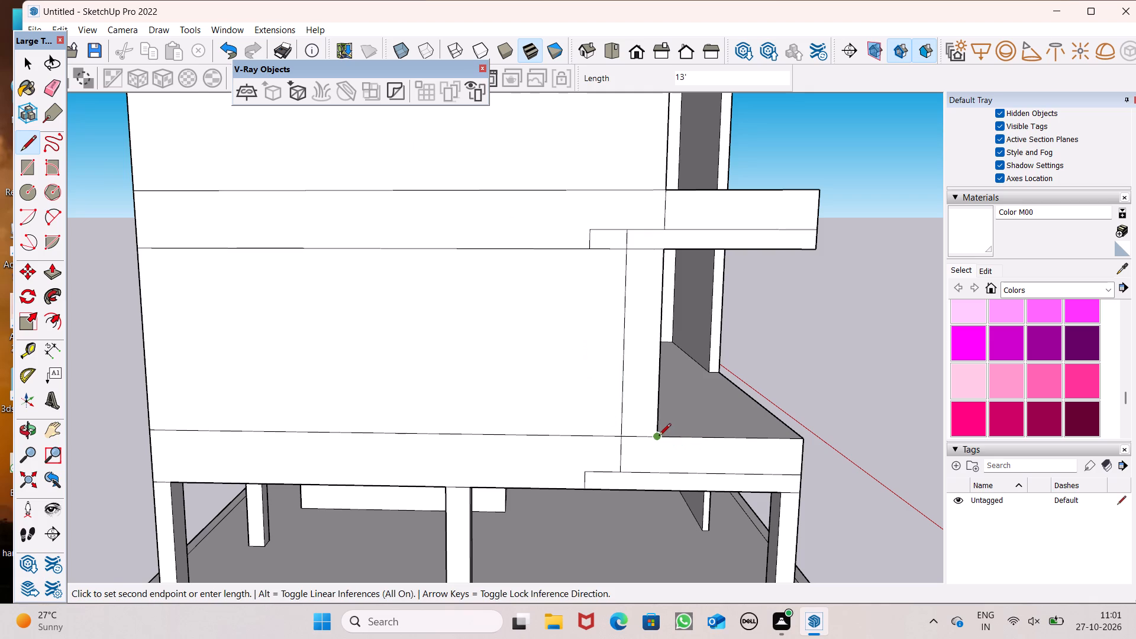
click(656, 472)
drag(663, 249, 663, 243)
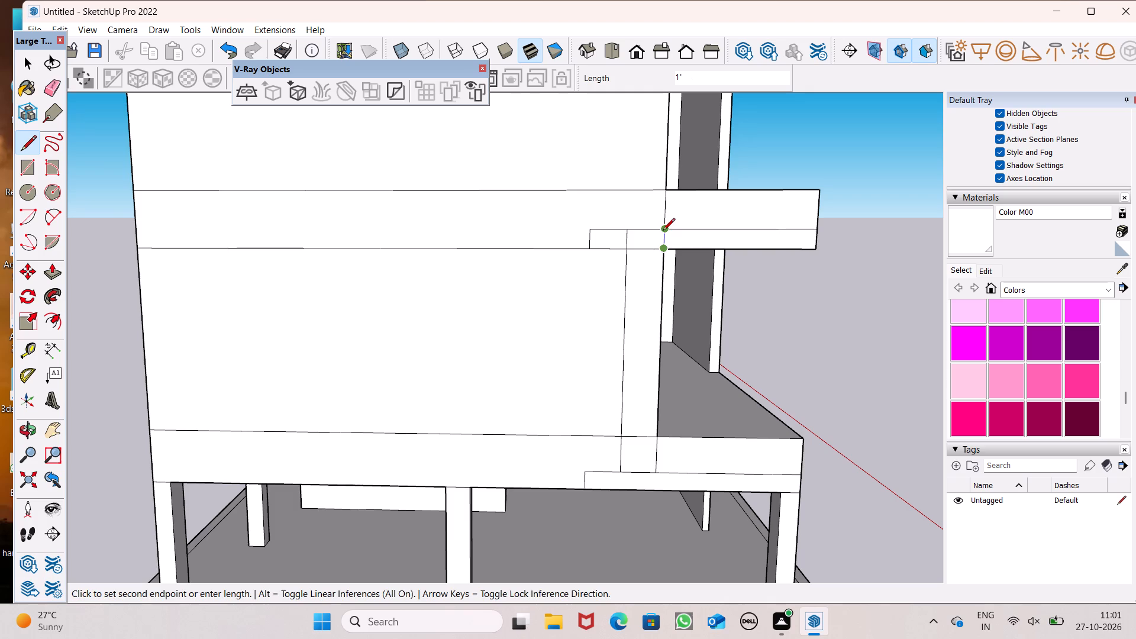
click(663, 231)
Erase the strip ends that extend past the new vertical line onto the wall side, on the second and lowest slabs.
click(58, 85)
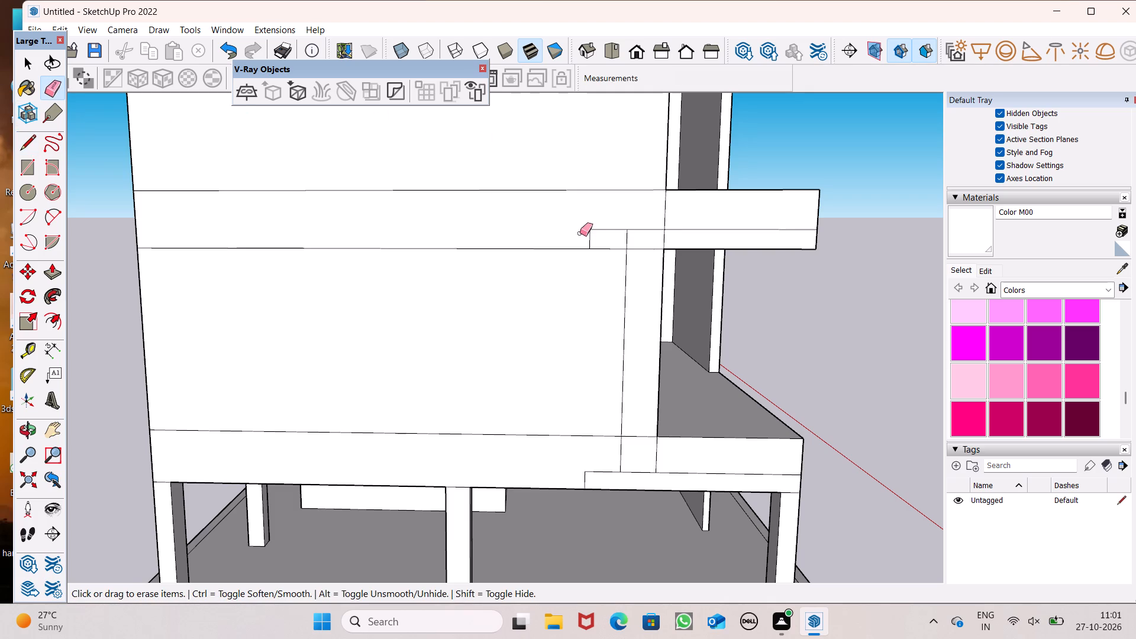
drag(604, 228, 588, 241)
scroll(621, 202, down, 1)
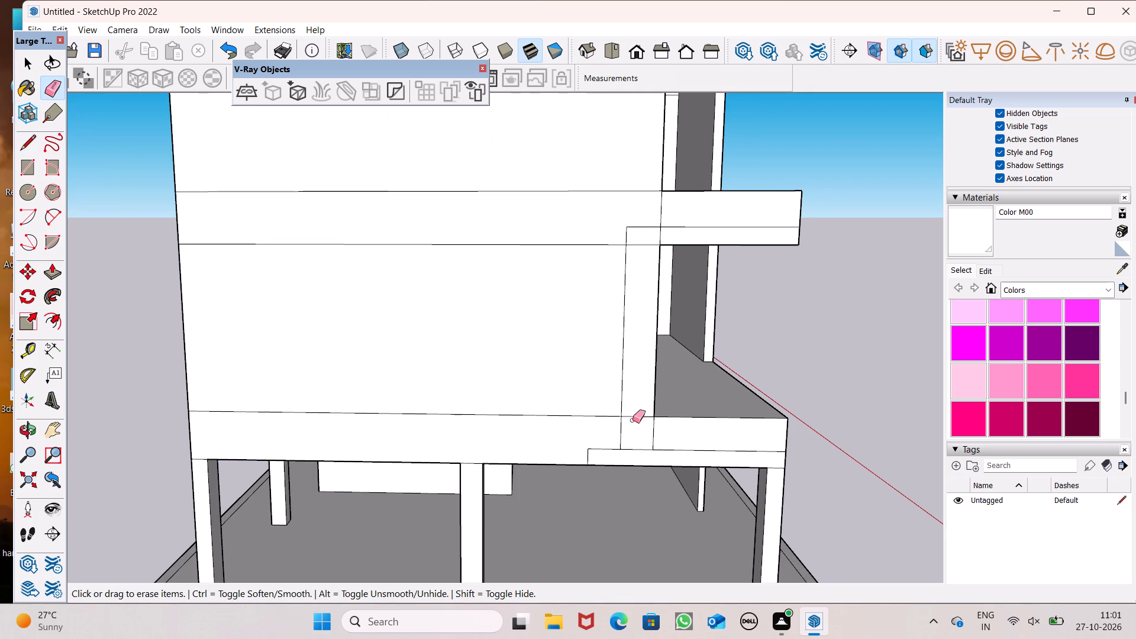
scroll(600, 245, down, 4)
scroll(600, 377, up, 7)
drag(601, 395, 593, 402)
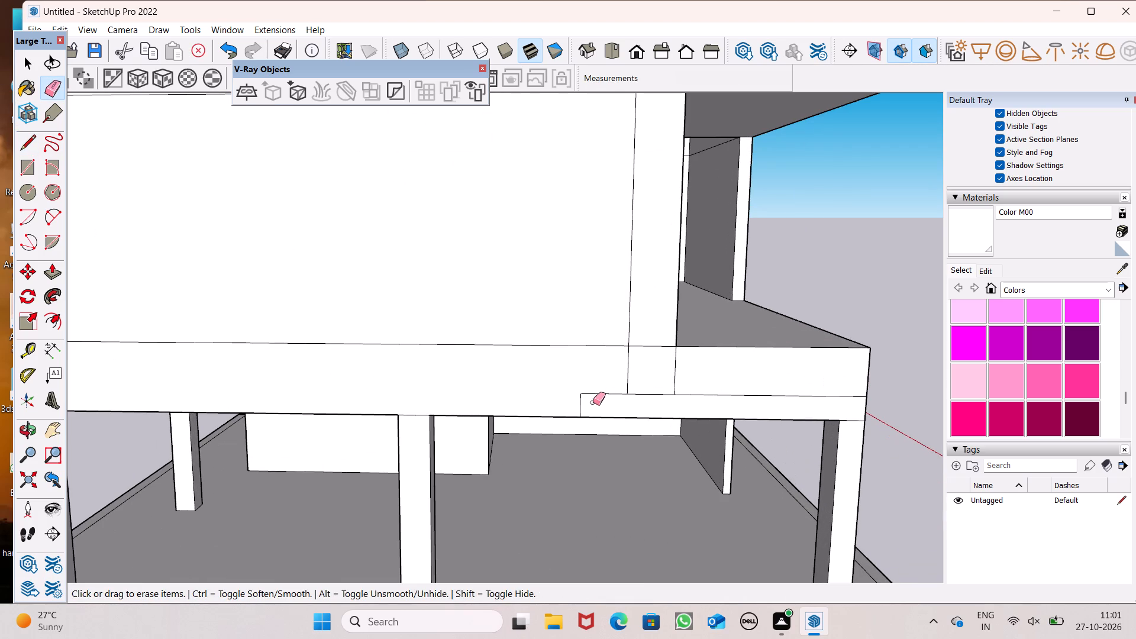
drag(593, 402, 583, 406)
drag(573, 403, 584, 401)
scroll(534, 346, down, 2)
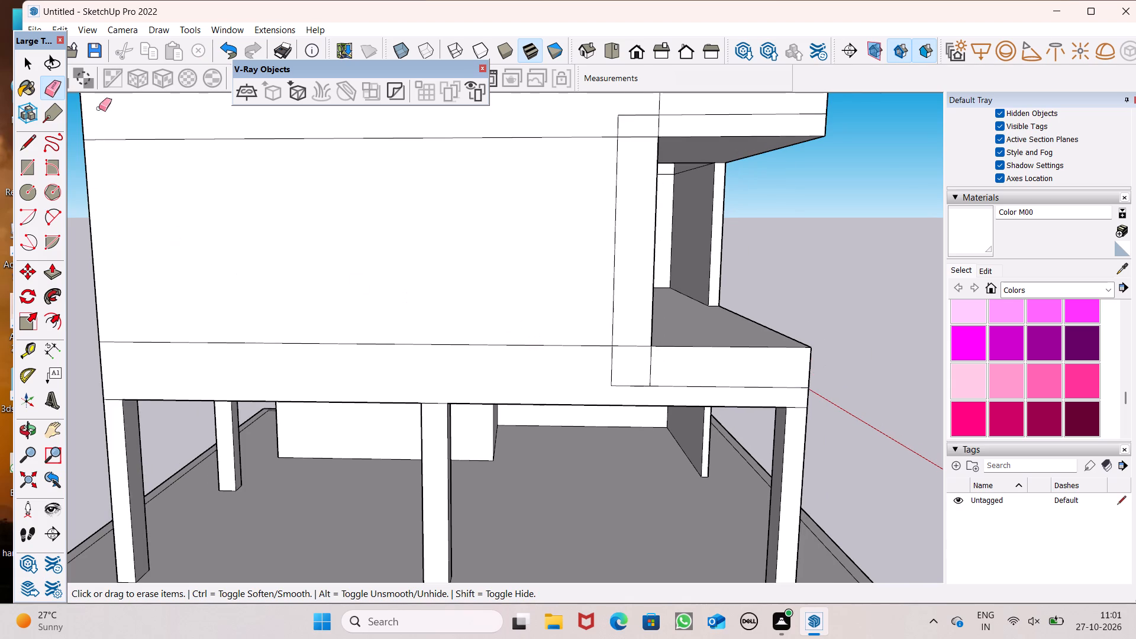
Draw a short vertical line from the band's lower corner down to the lowest slab's bottom edge.
click(27, 139)
scroll(635, 438, up, 4)
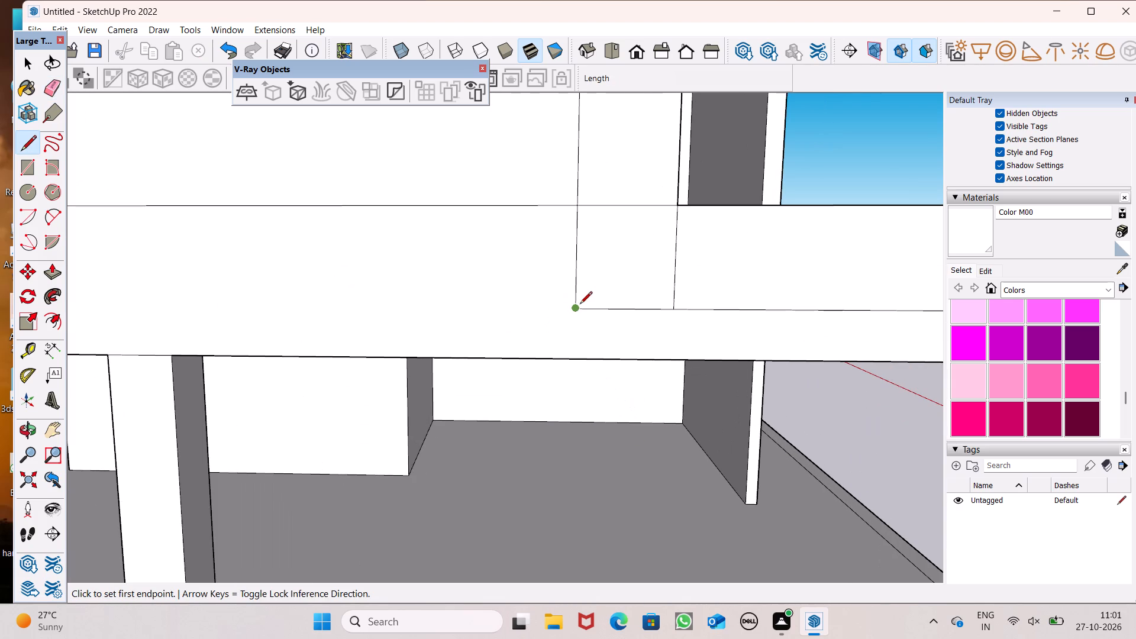
click(580, 305)
click(569, 357)
scroll(489, 299, down, 7)
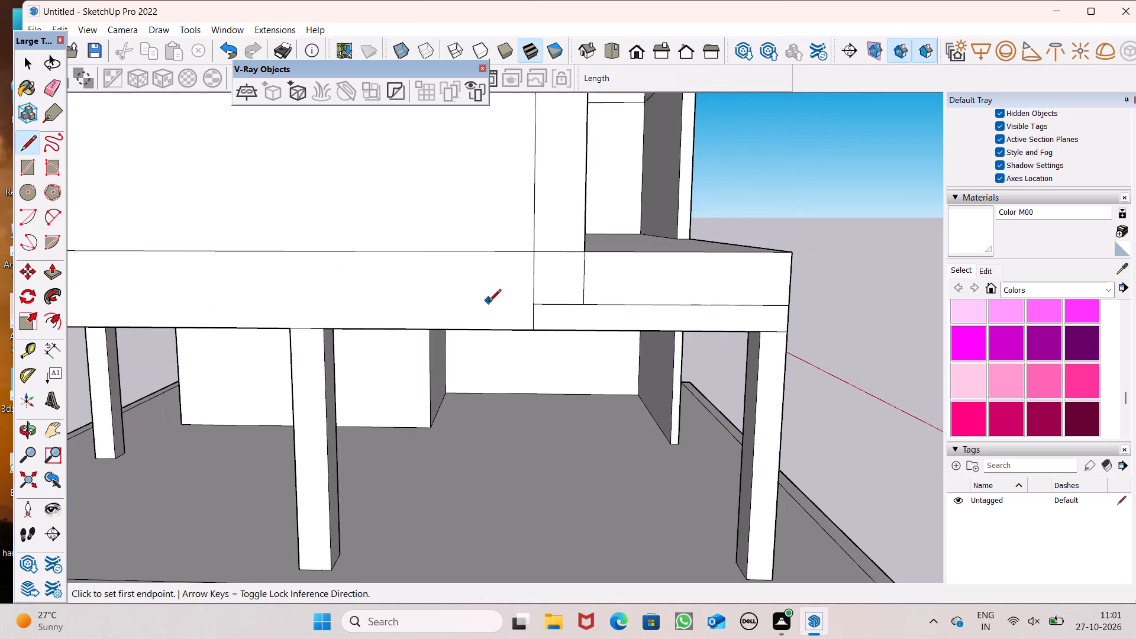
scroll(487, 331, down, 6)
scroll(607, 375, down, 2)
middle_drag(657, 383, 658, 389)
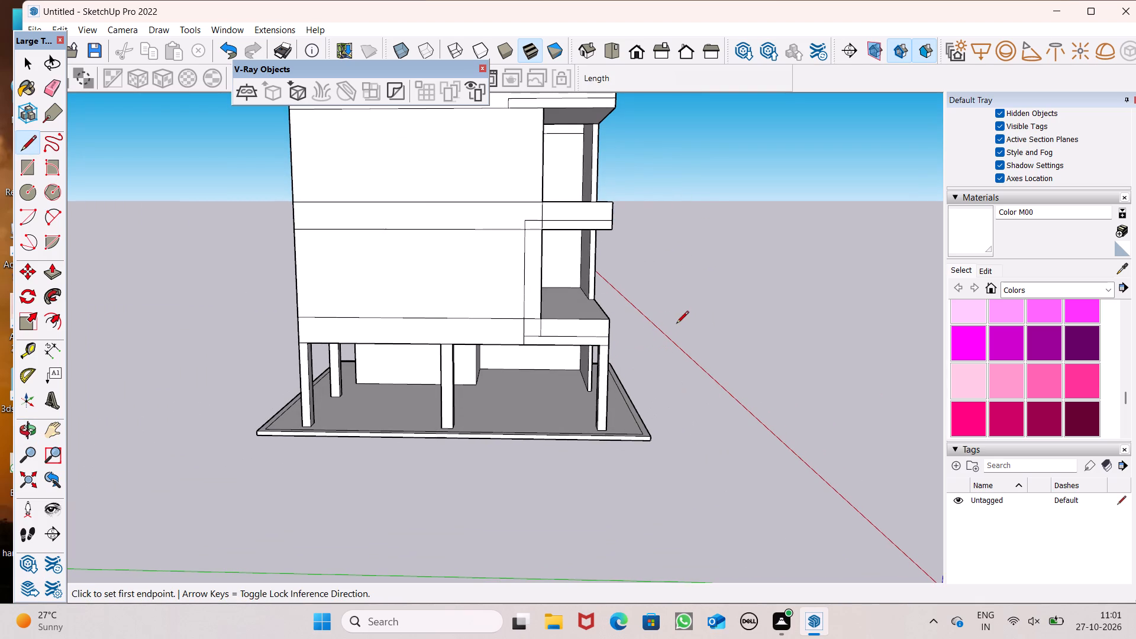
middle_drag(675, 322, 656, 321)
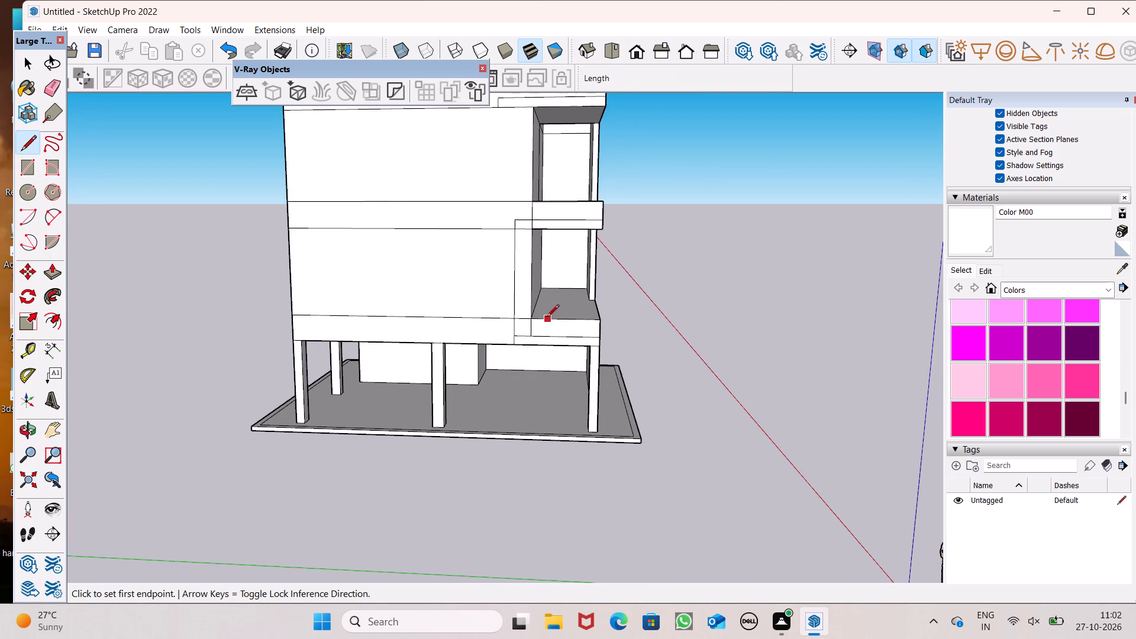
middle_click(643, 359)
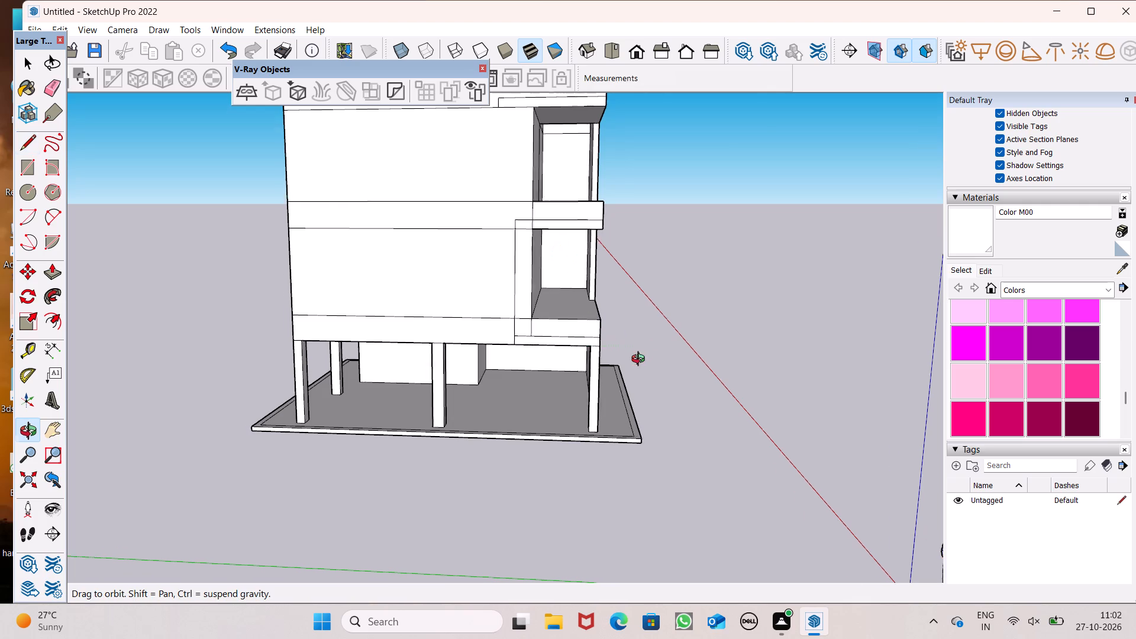
Erase the leftover horizontal strip ends and corner-line pieces inside the vertical band where it meets the second and lowest slabs.
scroll(631, 340, up, 1)
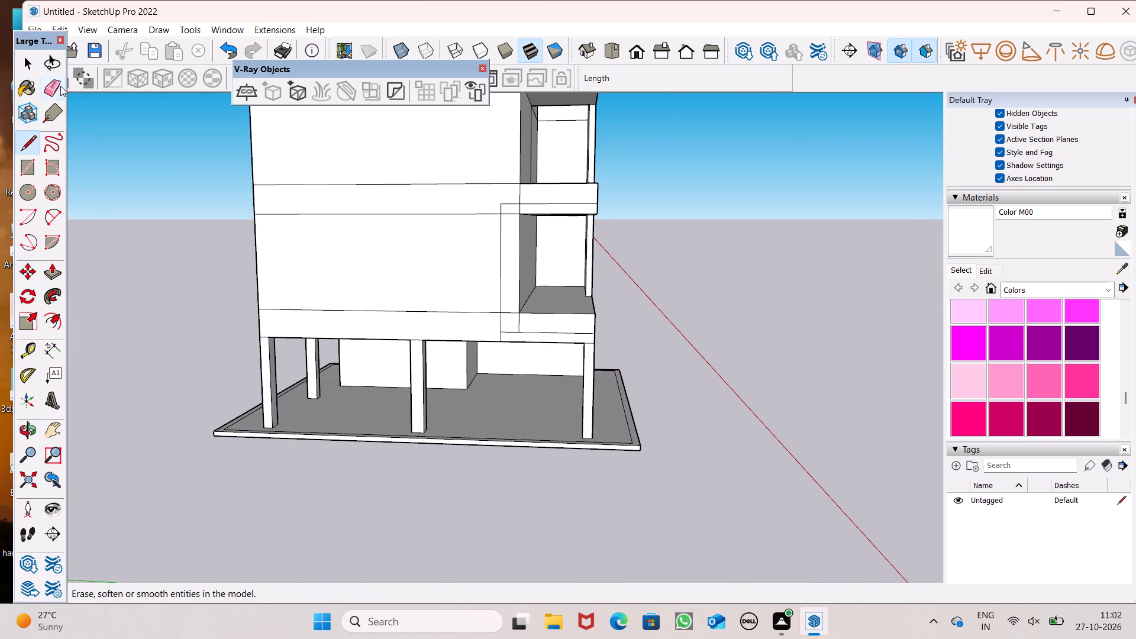
click(60, 86)
scroll(518, 171, up, 3)
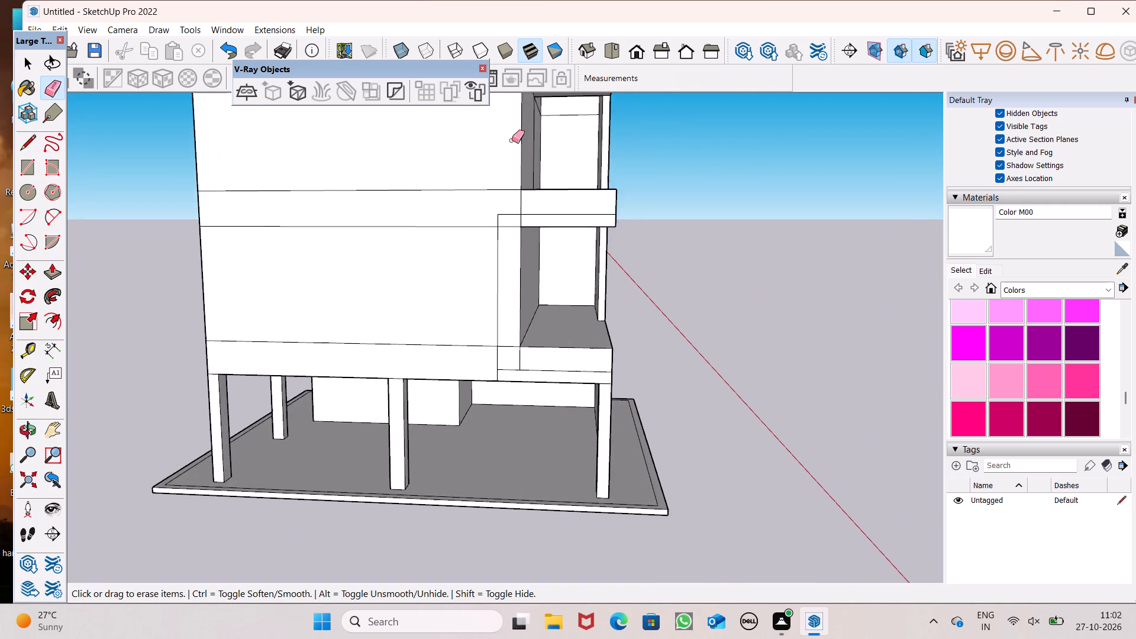
scroll(512, 140, up, 3)
drag(506, 246, 510, 257)
scroll(525, 241, up, 5)
drag(525, 241, 504, 268)
scroll(558, 155, down, 6)
scroll(538, 339, up, 2)
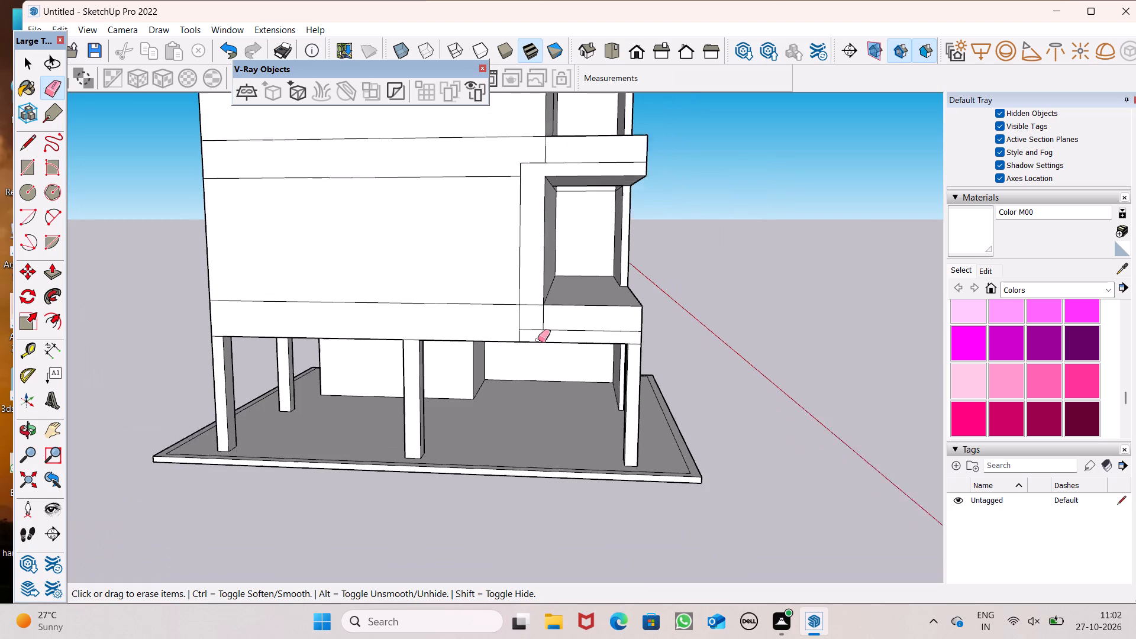
scroll(538, 340, up, 6)
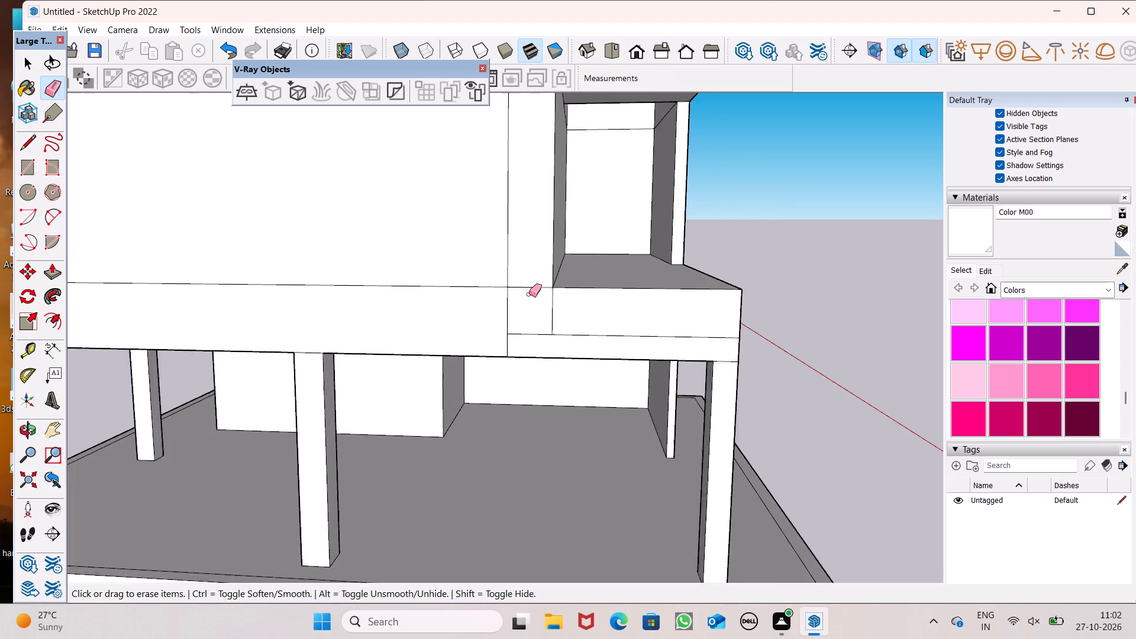
scroll(529, 294, up, 1)
drag(540, 280, 560, 323)
scroll(539, 279, down, 1)
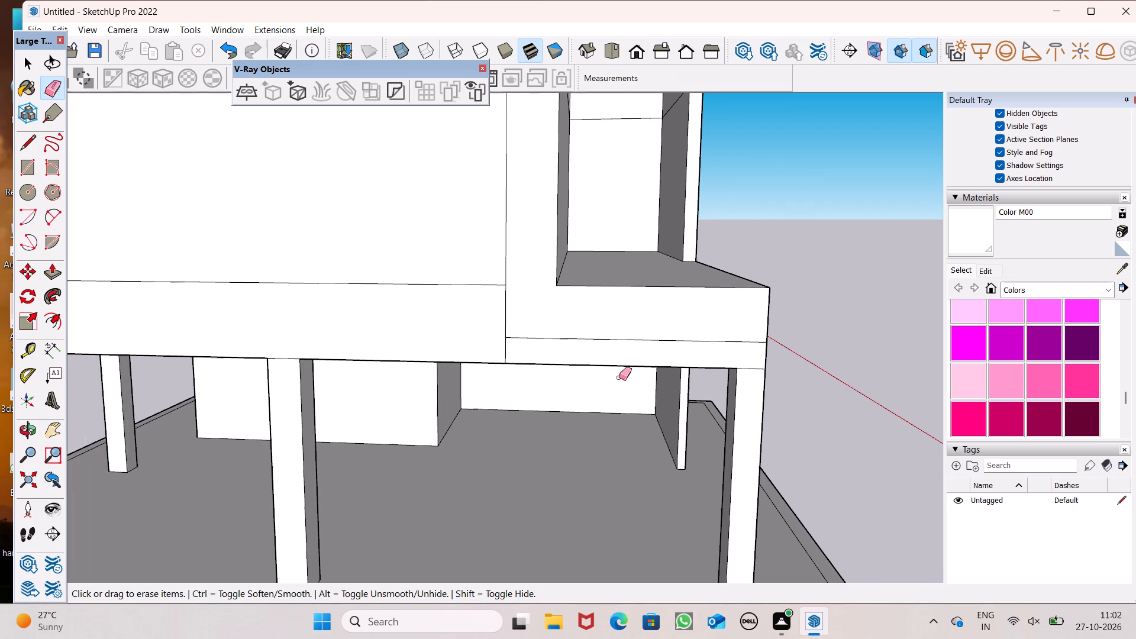
Draw a vertical line down the middle of the band beside the balcony opening, from the second slab's strip line to the lowest slab's.
middle_drag(619, 332, 620, 342)
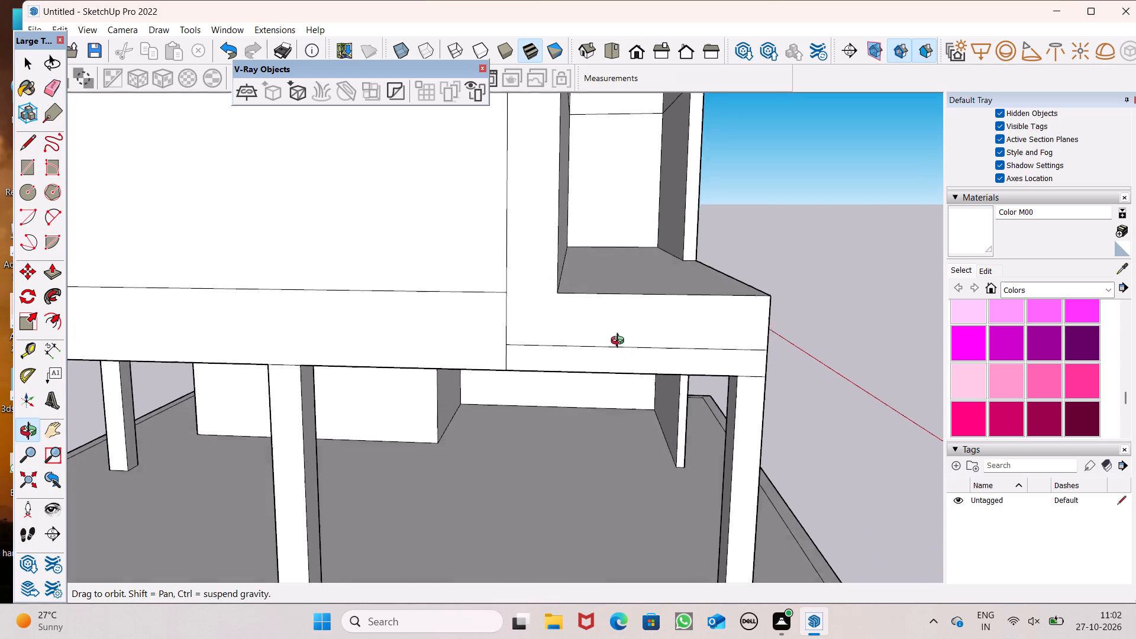
middle_drag(620, 342, 620, 347)
scroll(613, 364, down, 4)
middle_drag(601, 369, 659, 386)
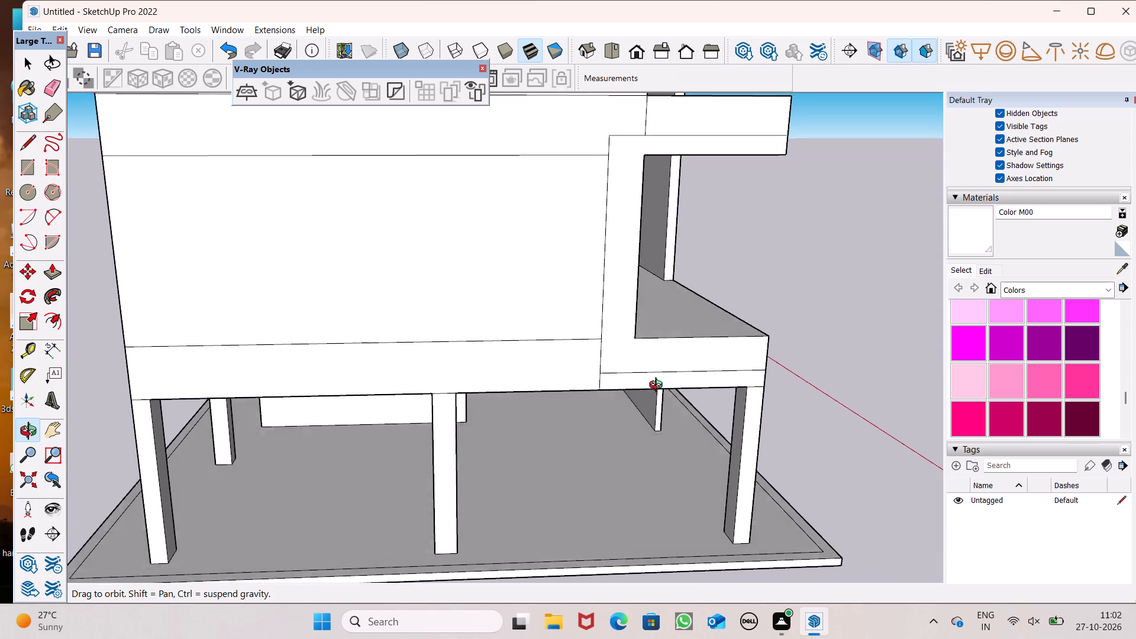
middle_drag(659, 386, 654, 398)
click(30, 142)
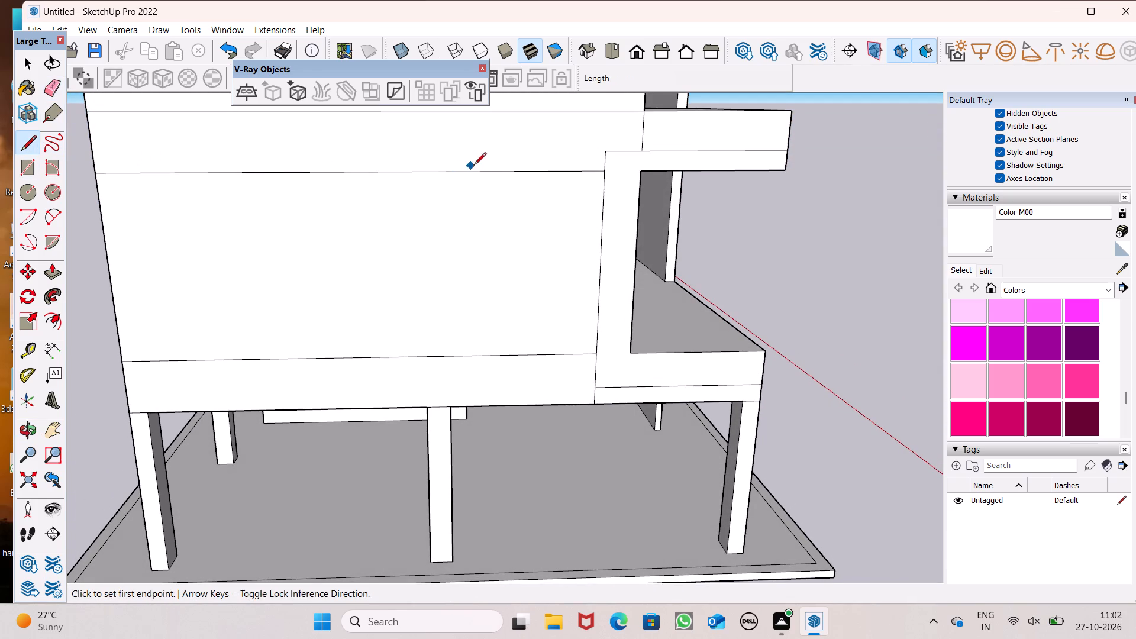
click(630, 153)
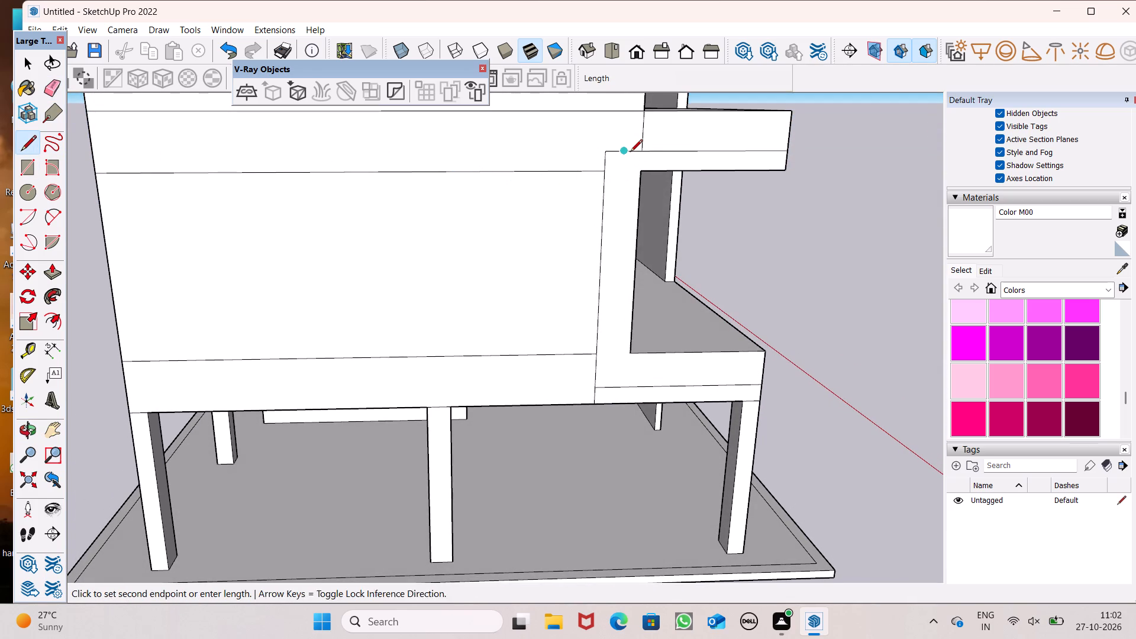
drag(615, 386, 611, 380)
Outline a strip about 1' 3" wide along the band's wall side, between the strip-line levels of the second and lowest slabs.
click(593, 386)
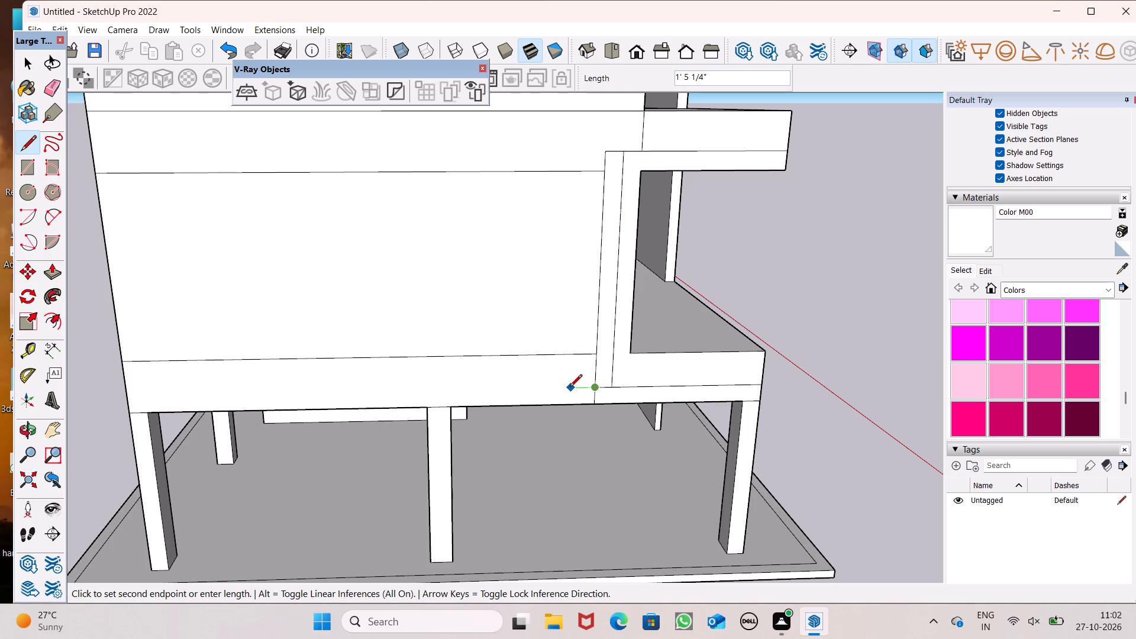
click(573, 390)
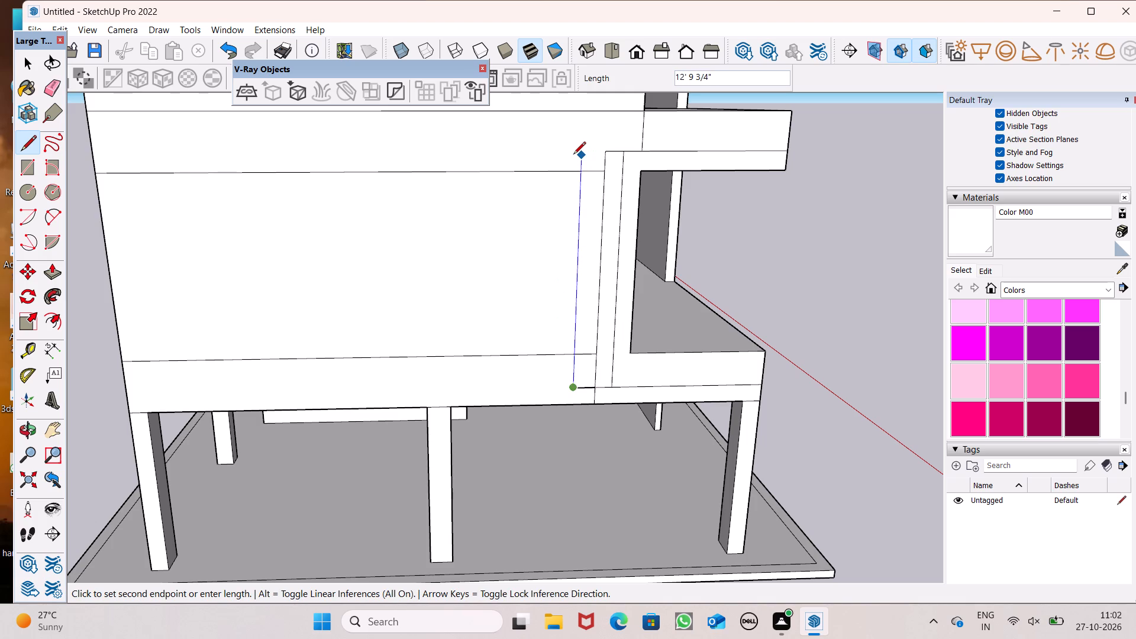
click(573, 150)
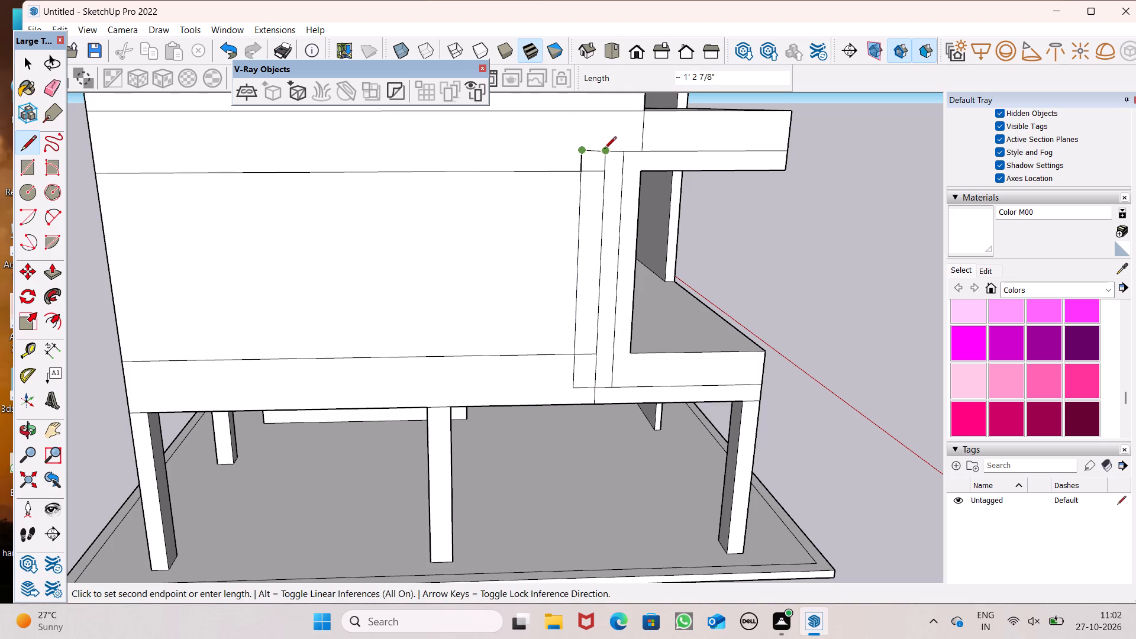
click(582, 130)
key(b)
key(space)
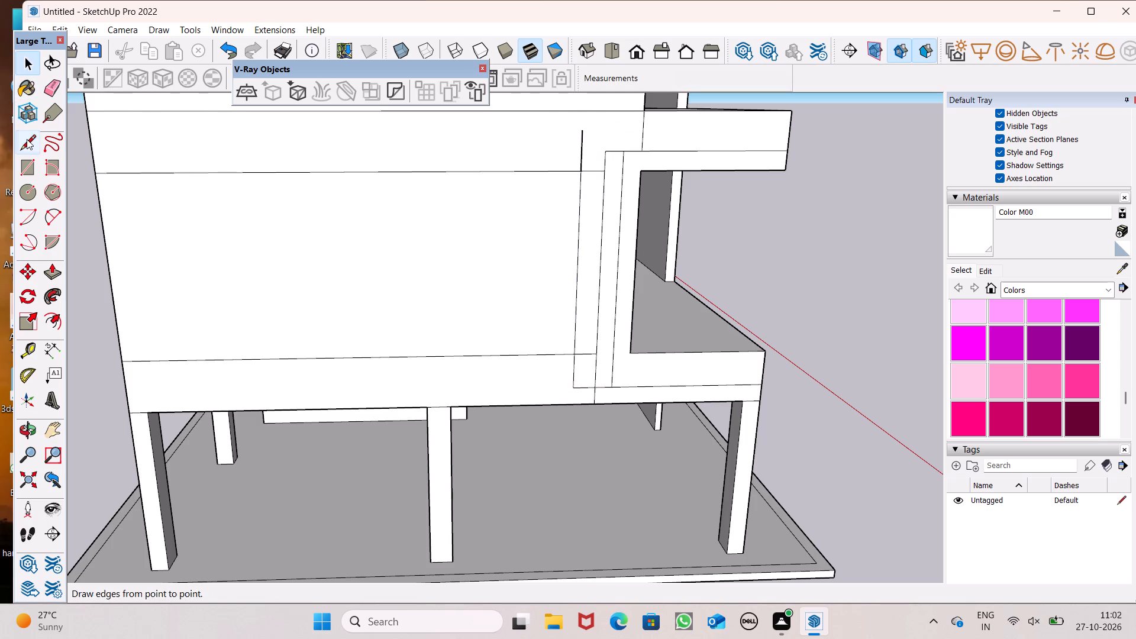
drag(27, 139, 34, 140)
drag(608, 154, 602, 154)
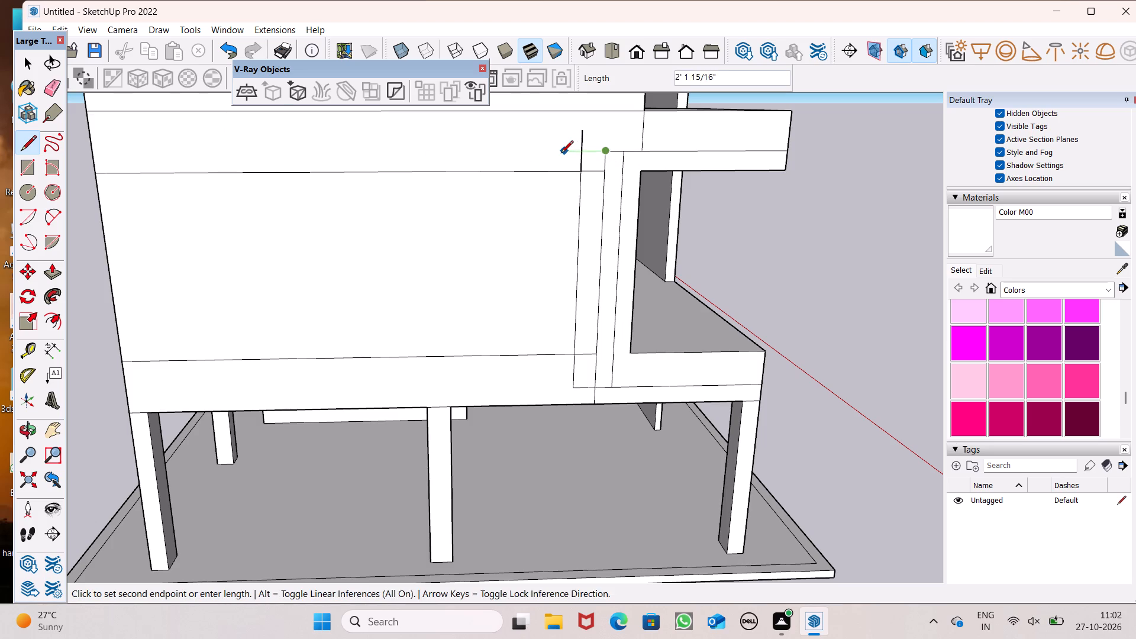
drag(560, 154, 550, 140)
drag(46, 87, 130, 87)
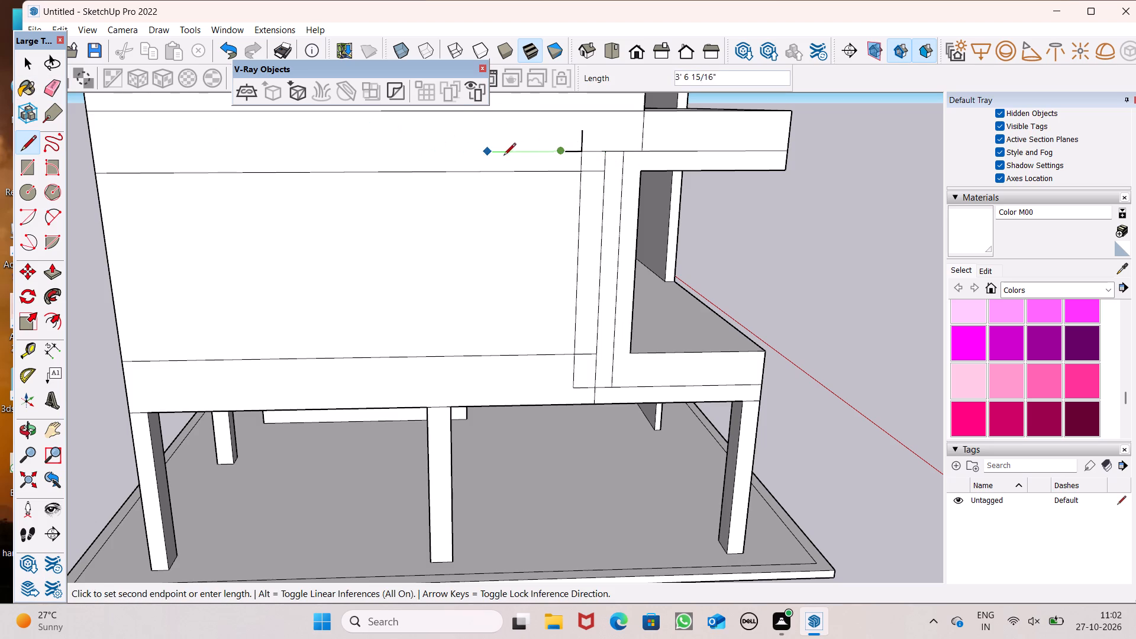
key(space)
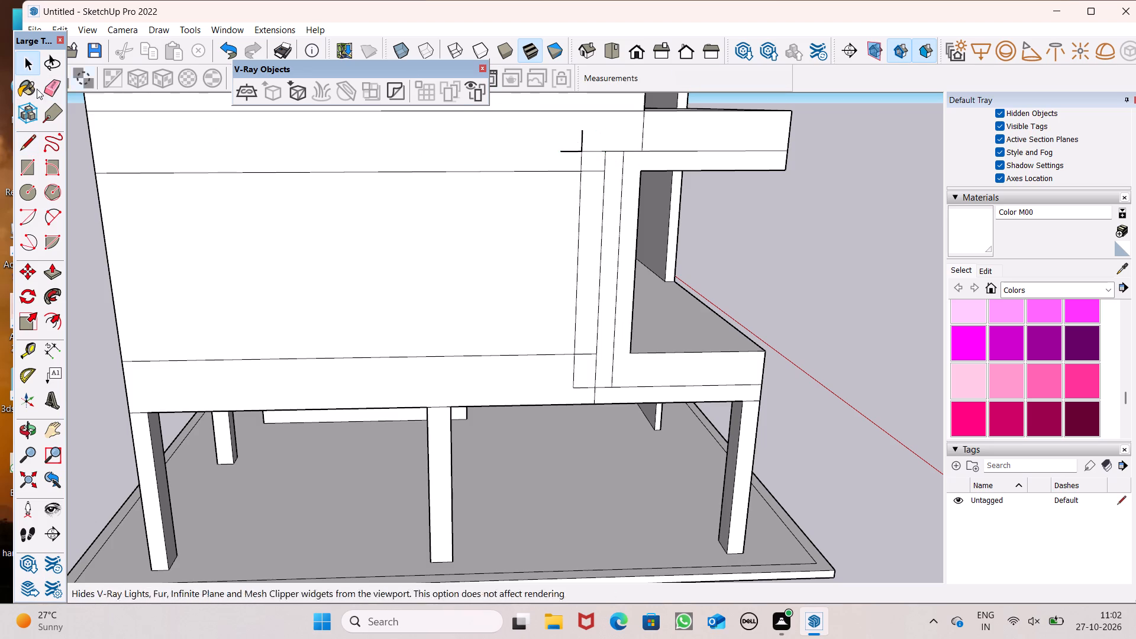
Erase the line ends overshooting the new strip's upper outer corner on the second slab.
click(49, 83)
scroll(532, 161, up, 7)
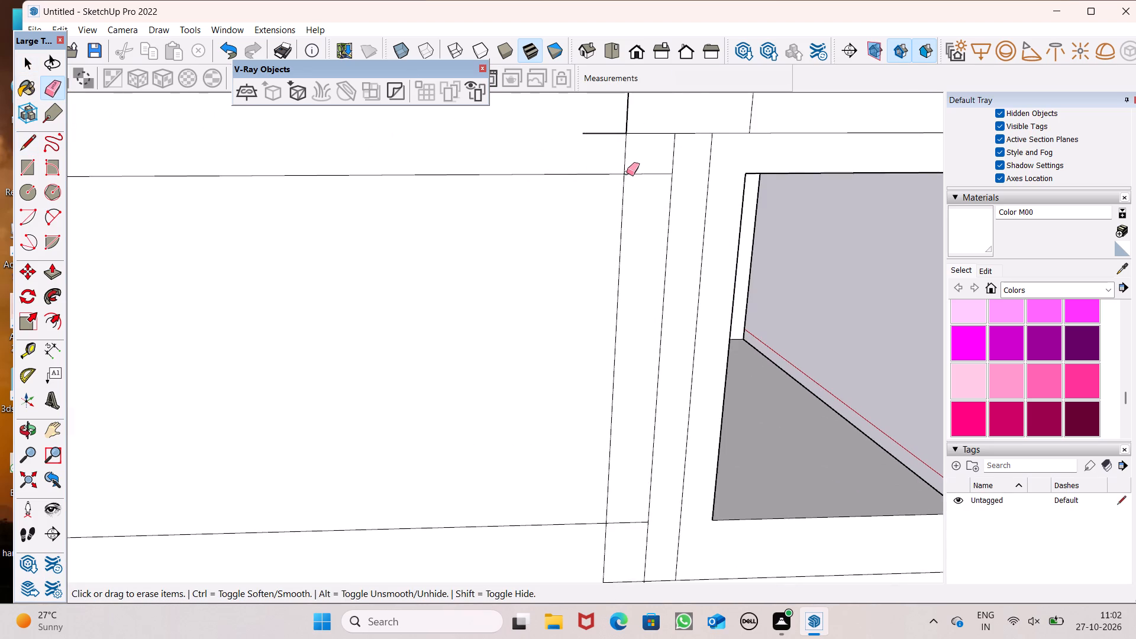
scroll(627, 172, up, 4)
drag(633, 105, 601, 134)
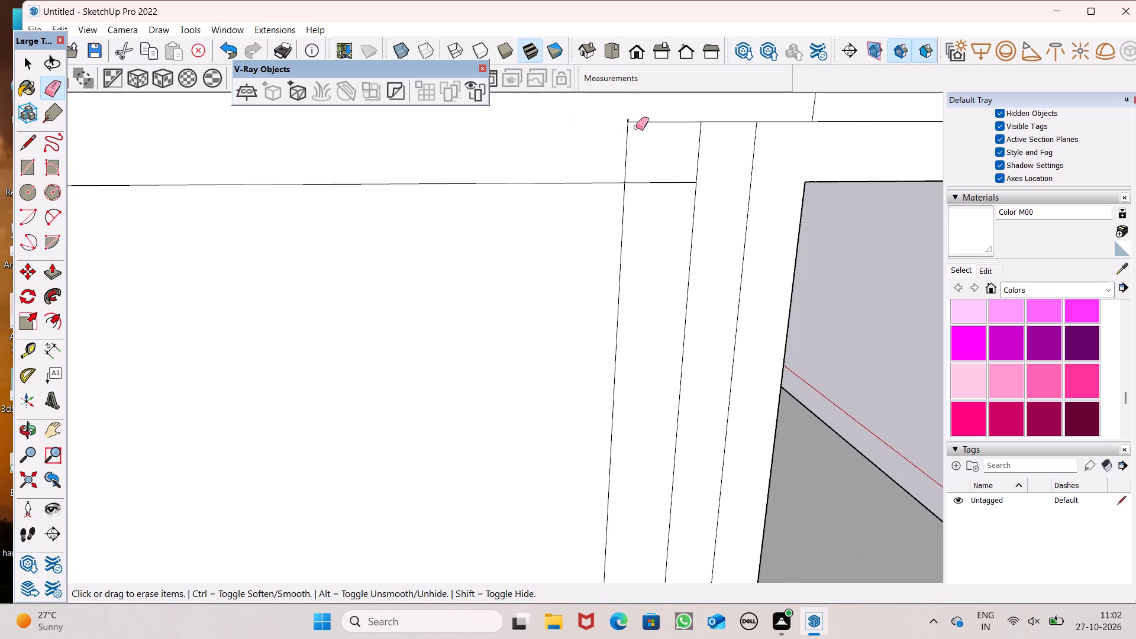
scroll(635, 125, up, 20)
drag(614, 117, 628, 124)
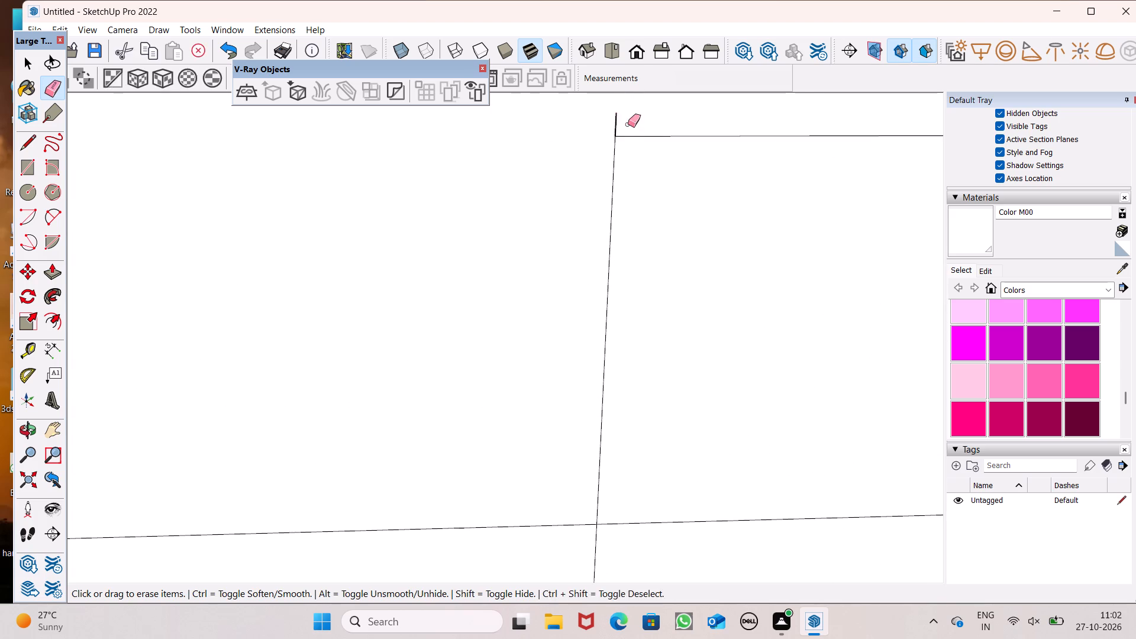
drag(628, 124, 630, 116)
Erase the band's former outer vertical line between the second slab's bottom line and the lowest slab's top line.
scroll(493, 171, down, 13)
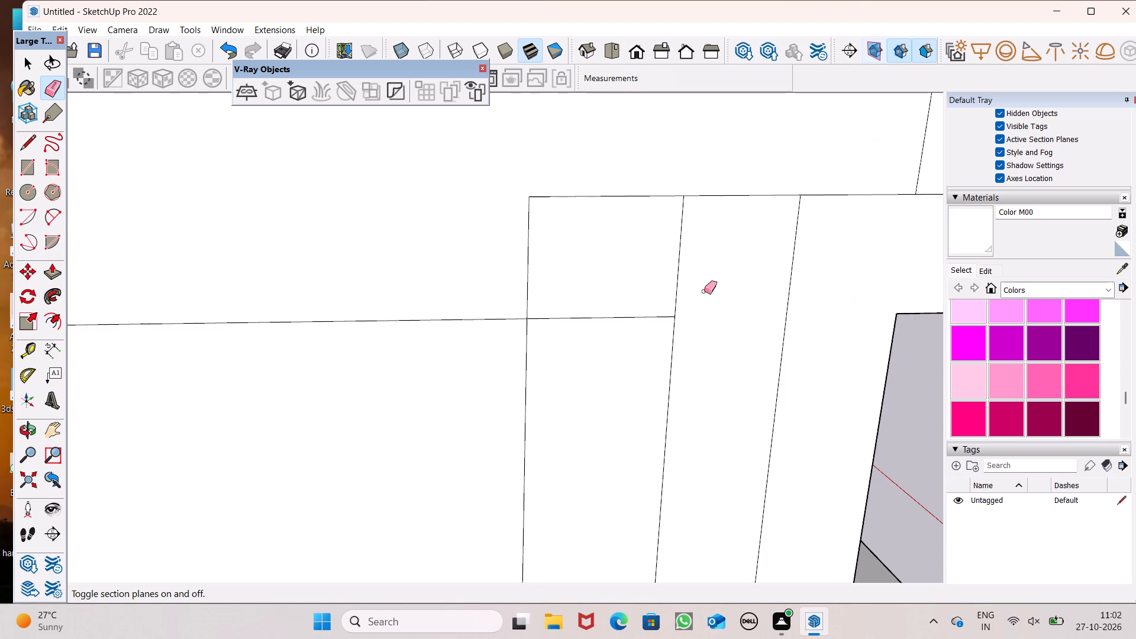
scroll(693, 243, down, 6)
scroll(664, 192, down, 5)
scroll(610, 184, down, 5)
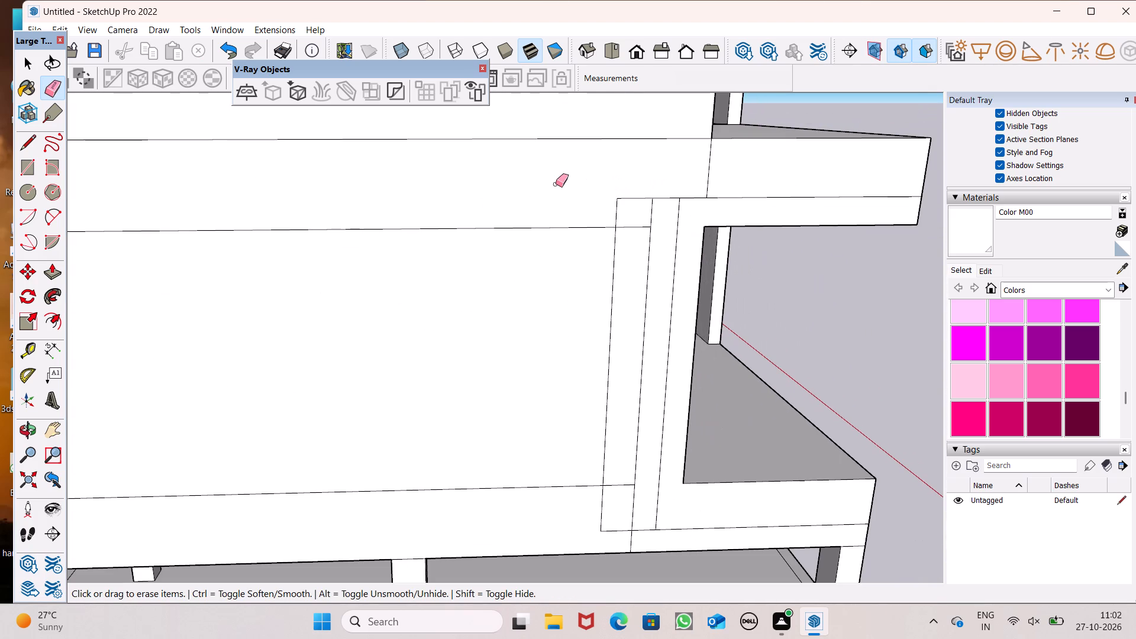
scroll(563, 190, down, 1)
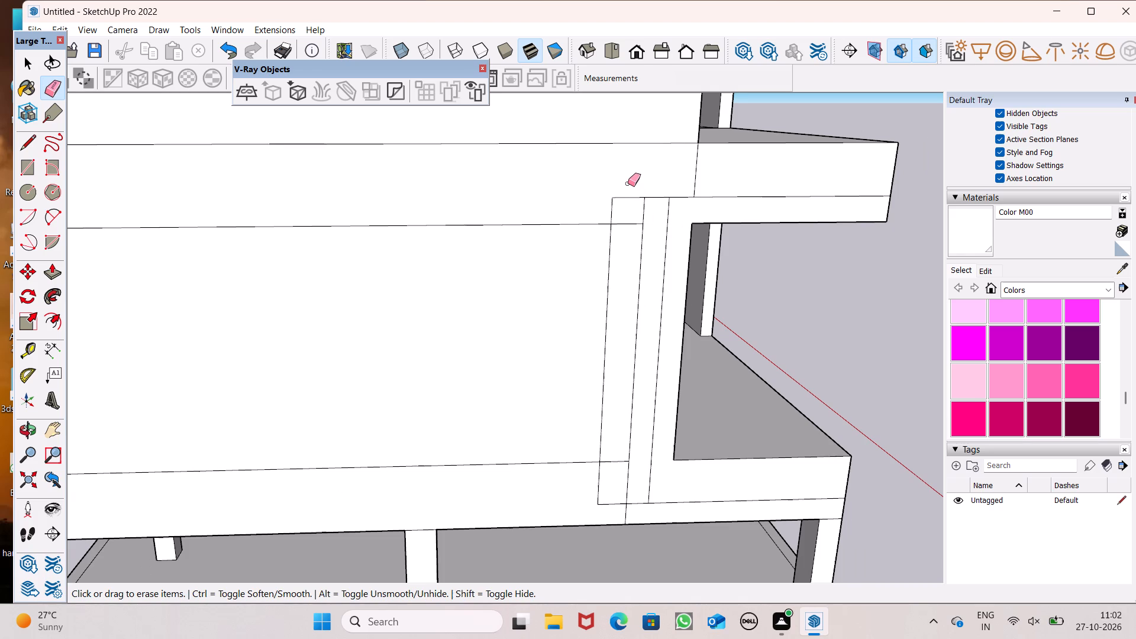
scroll(628, 183, down, 4)
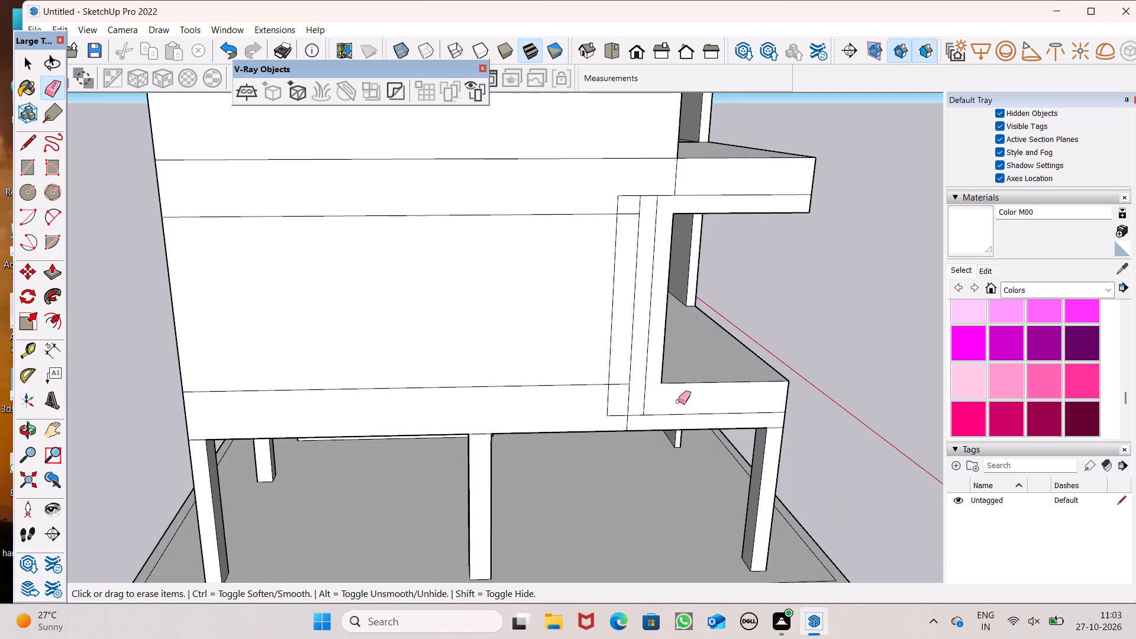
middle_drag(686, 430, 648, 380)
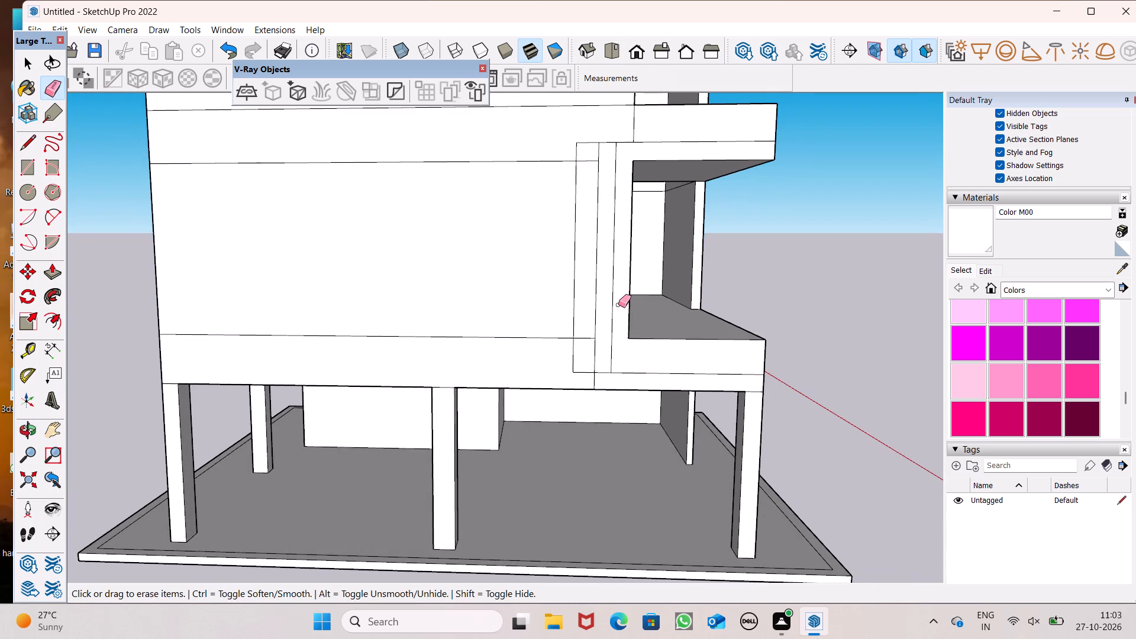
scroll(617, 305, down, 2)
scroll(597, 257, up, 4)
scroll(597, 257, down, 3)
middle_drag(638, 314, 623, 322)
scroll(623, 322, up, 2)
scroll(618, 344, down, 1)
middle_drag(647, 403, 660, 412)
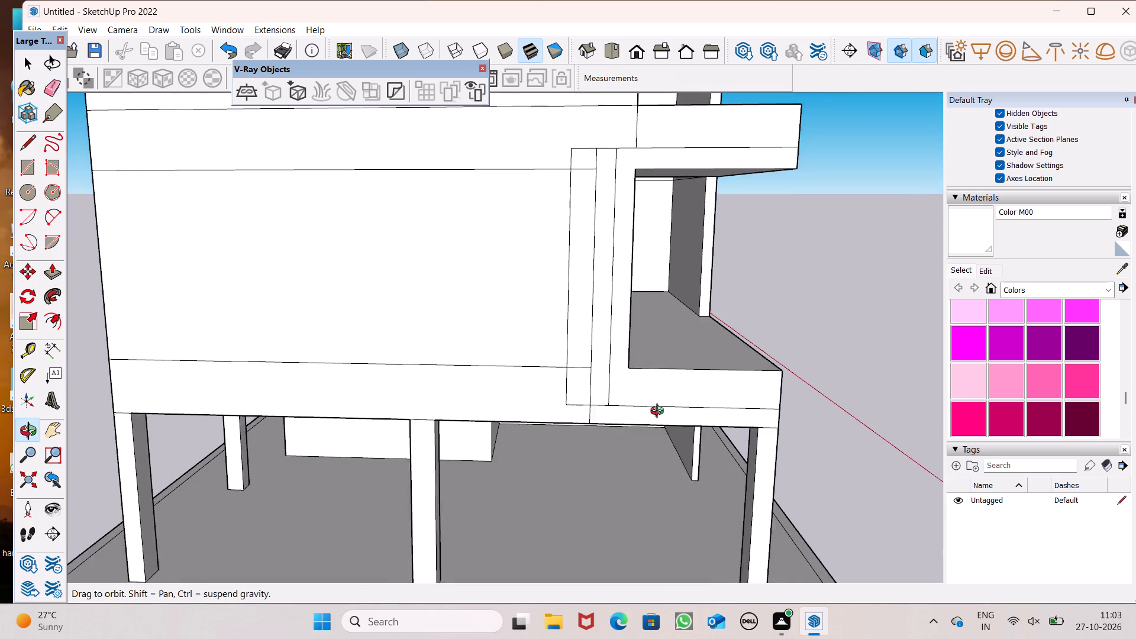
middle_drag(660, 412, 665, 419)
scroll(670, 348, down, 1)
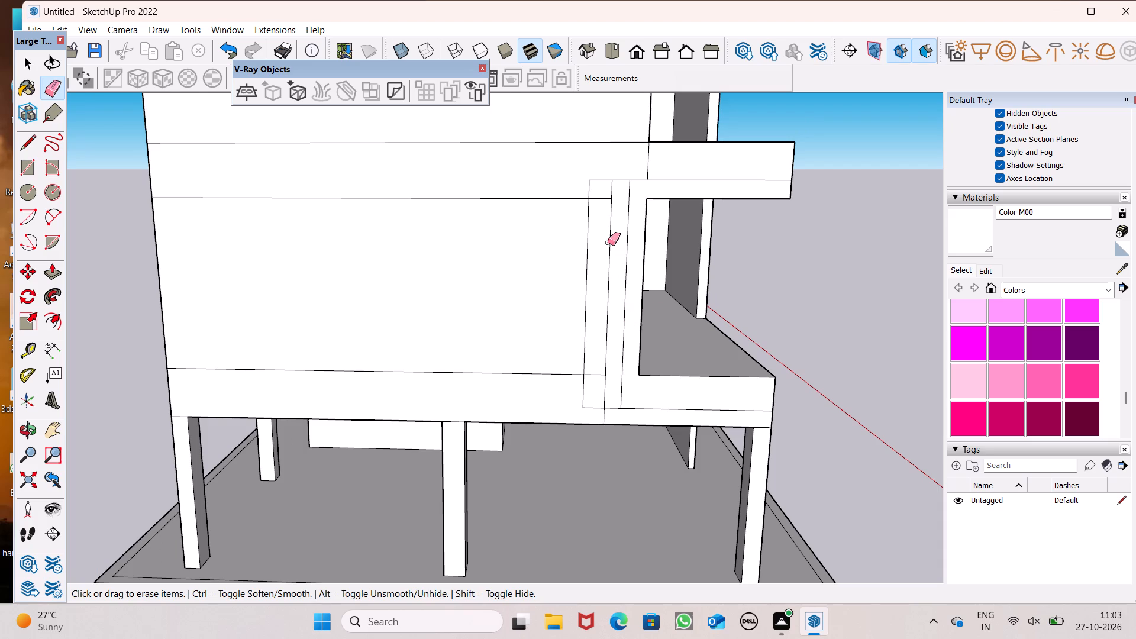
middle_drag(664, 337, 640, 349)
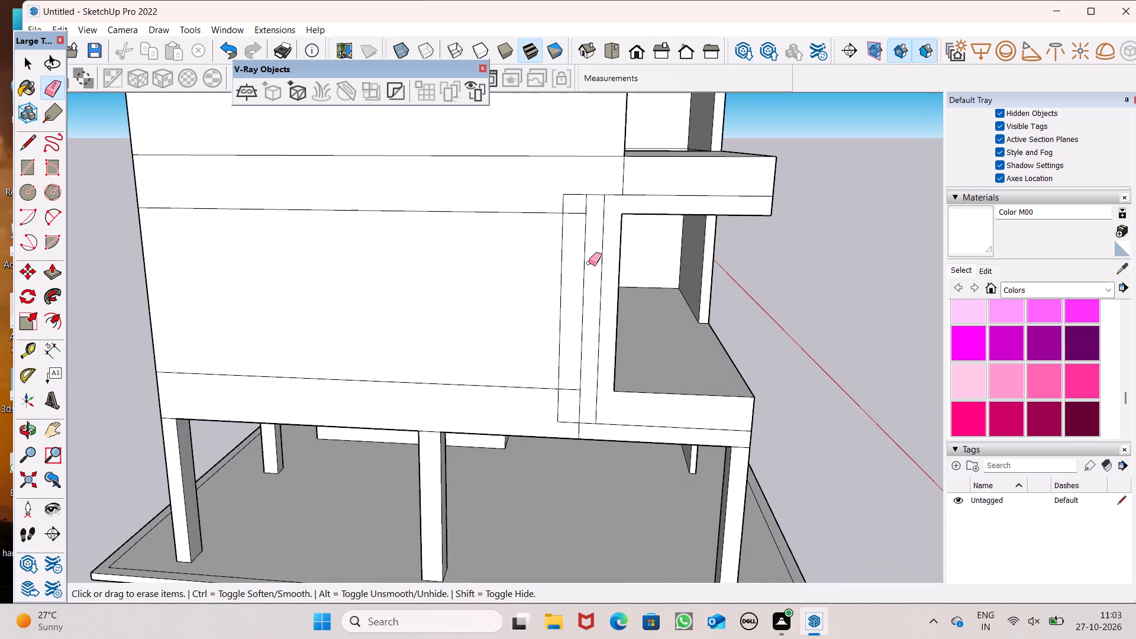
scroll(584, 212, up, 4)
click(585, 253)
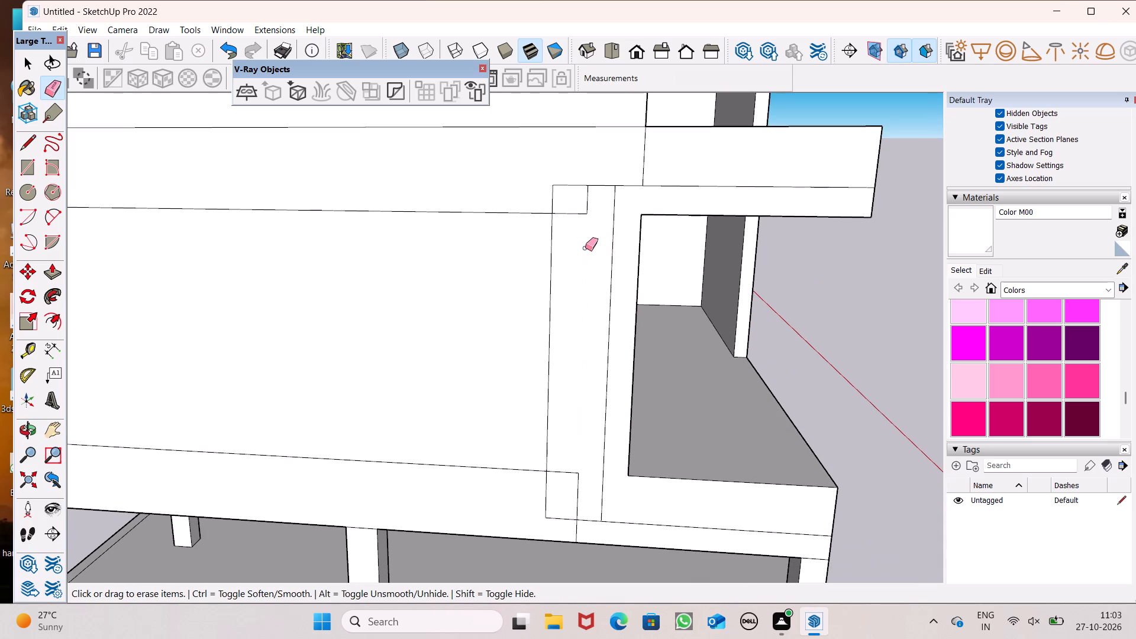
Extend the second slab's bottom line and the lowest slab's top line horizontally to the vertical line nearest the balcony opening.
click(28, 140)
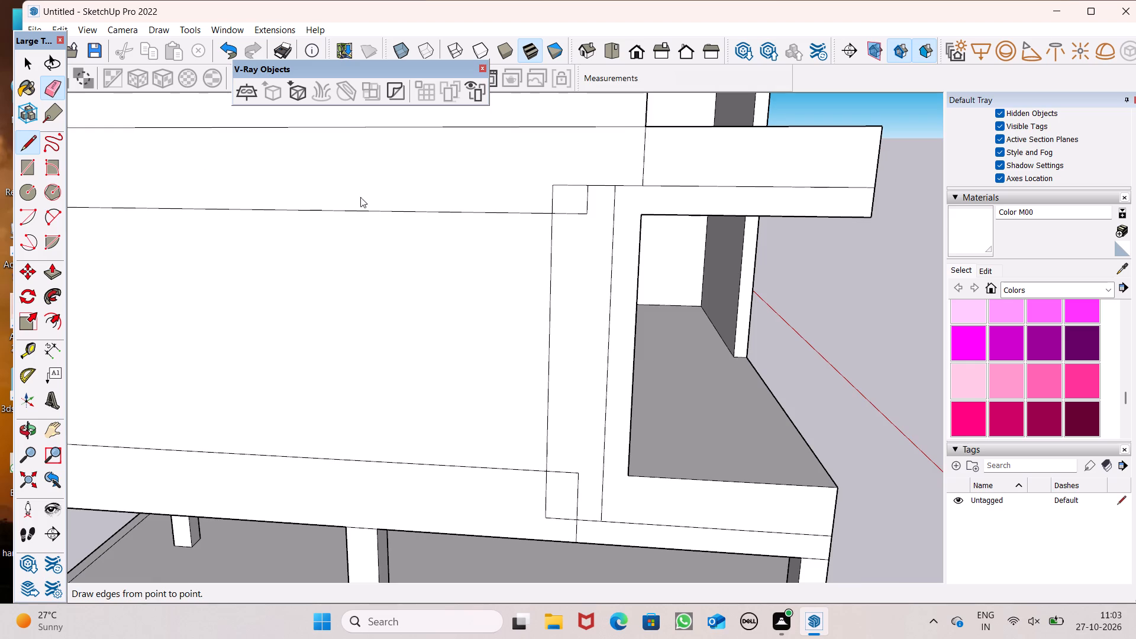
scroll(518, 191, up, 2)
click(605, 215)
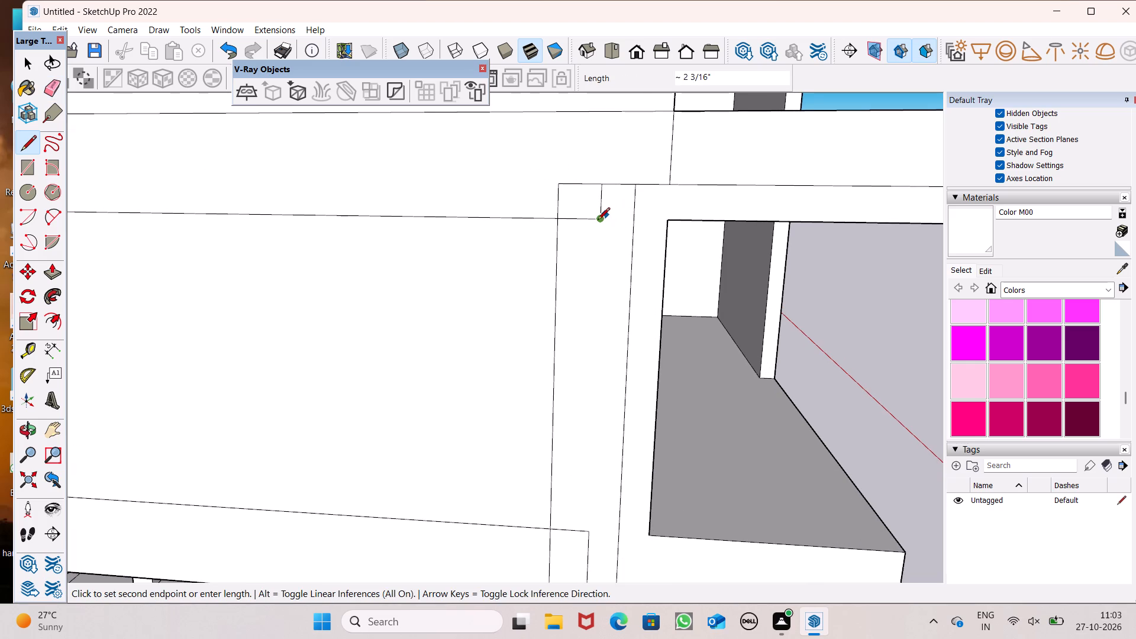
key(space)
click(33, 150)
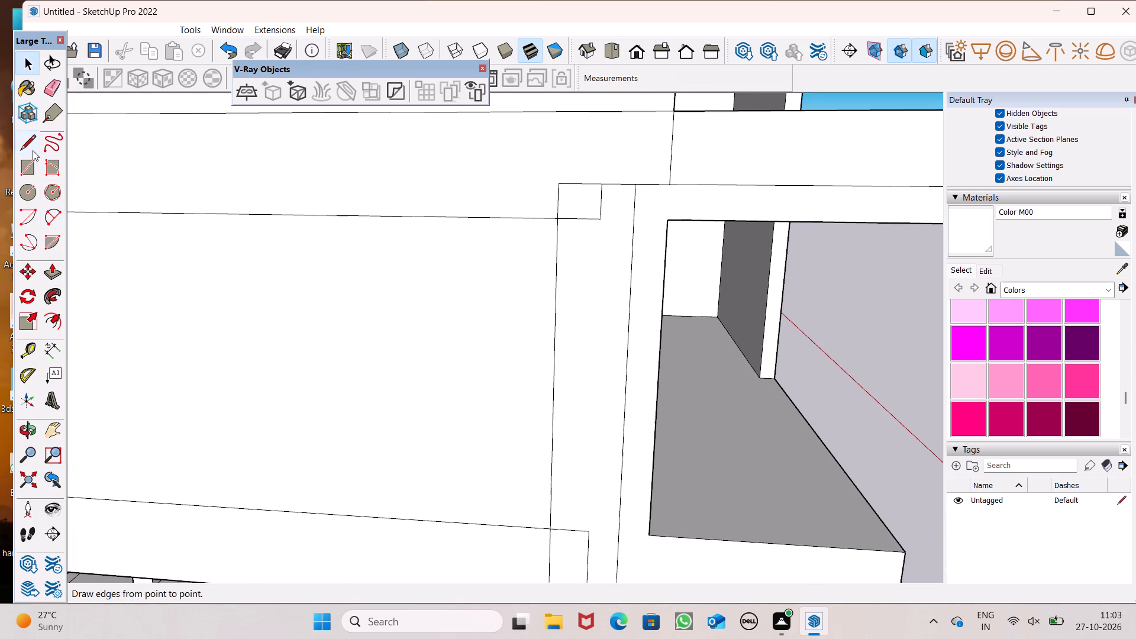
click(595, 220)
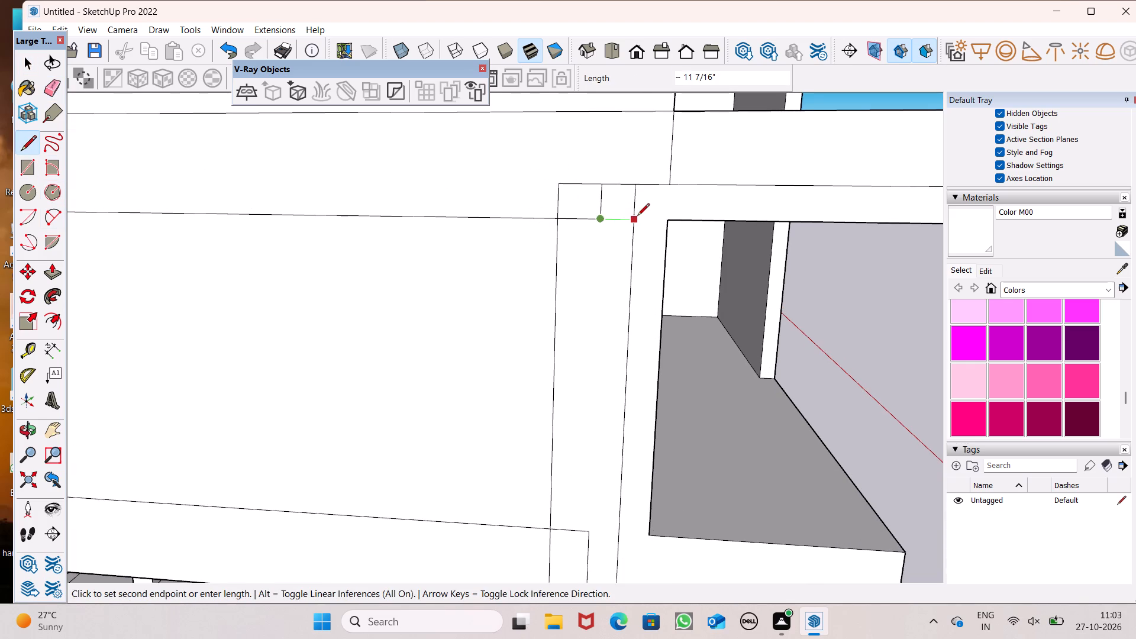
click(637, 217)
scroll(592, 152, down, 5)
scroll(612, 402, up, 4)
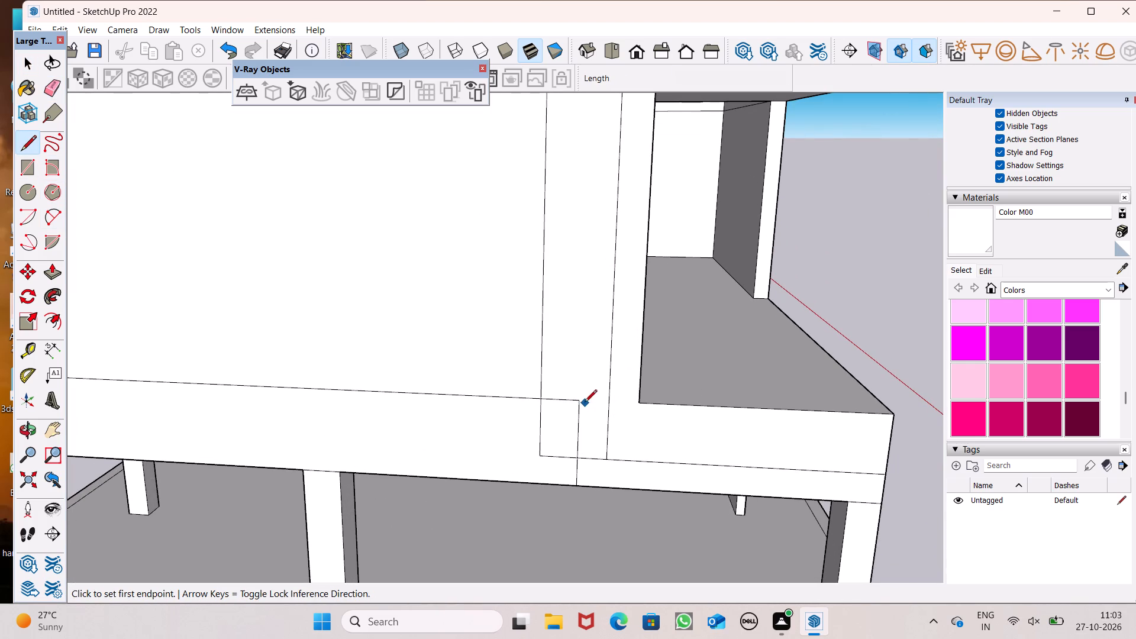
click(580, 400)
click(612, 399)
scroll(727, 467, down, 2)
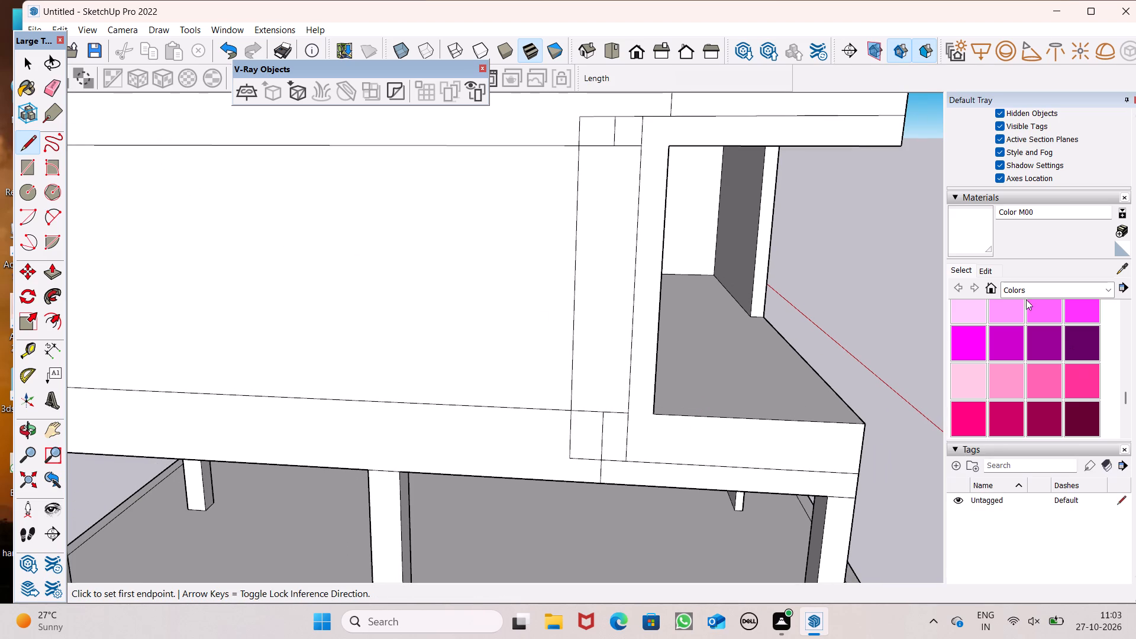
Erase the short vertical and horizontal line pieces crossing the strip's upper corner on the second slab.
click(46, 85)
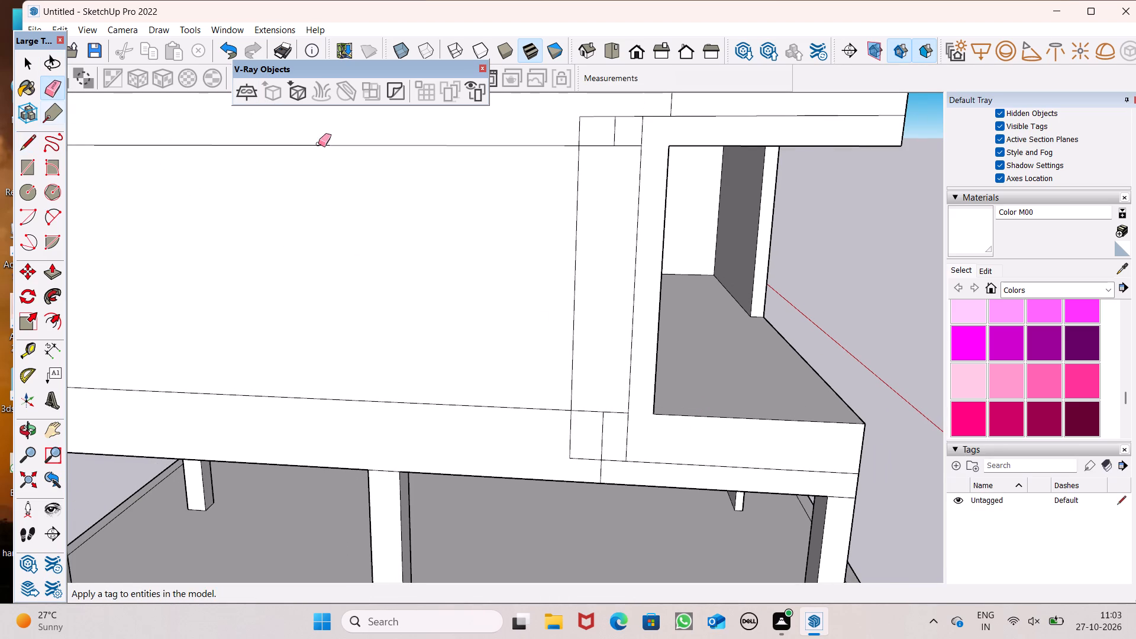
scroll(459, 153, up, 2)
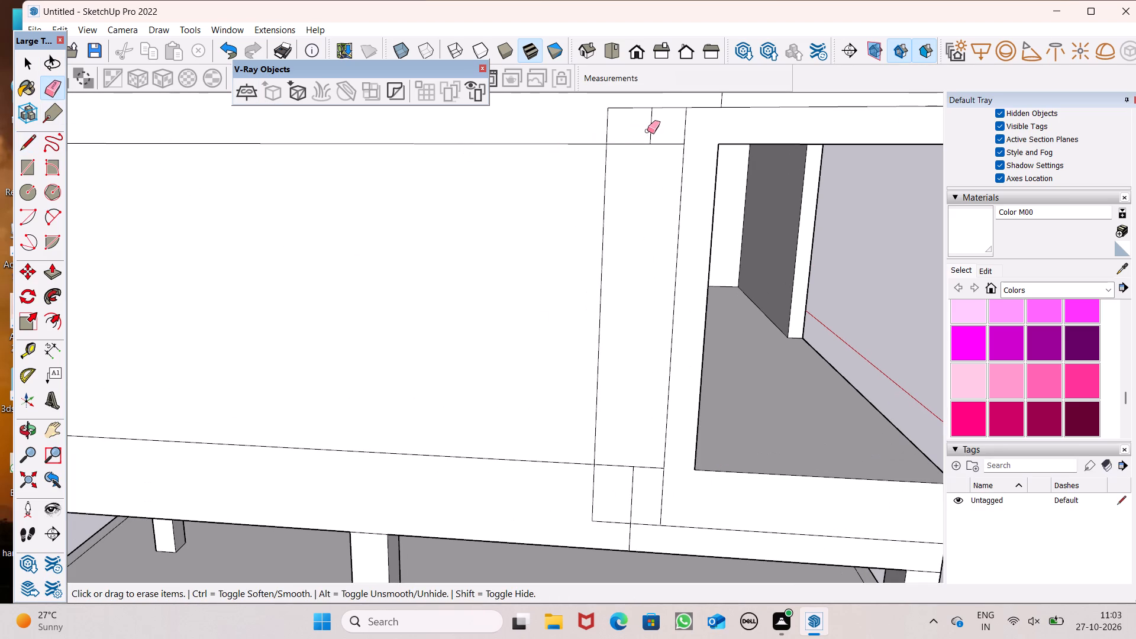
scroll(652, 179, down, 5)
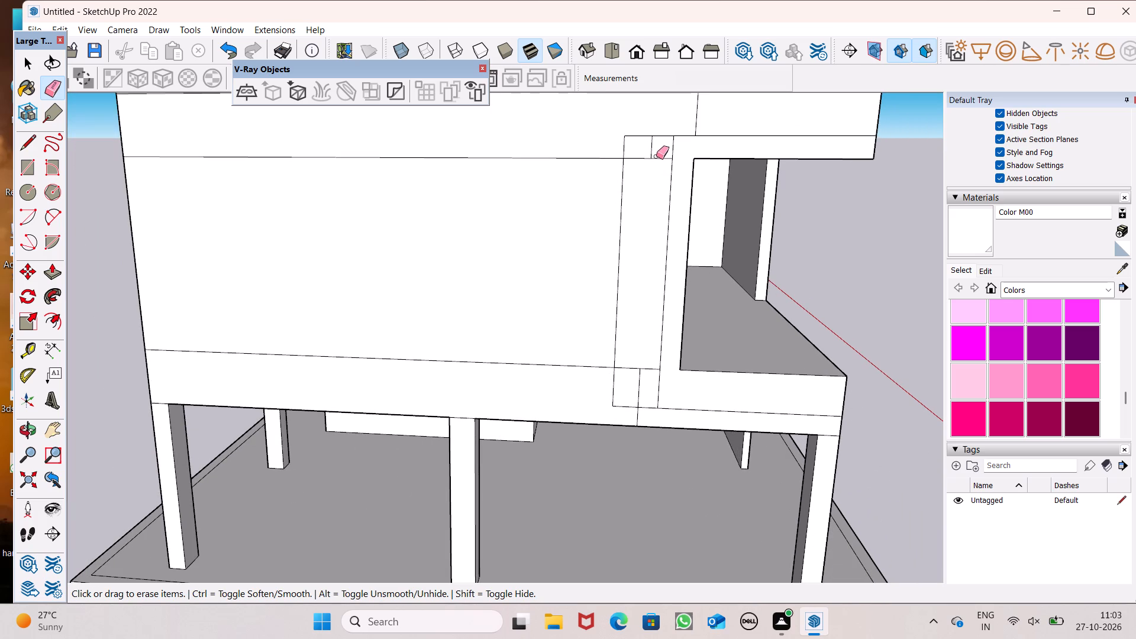
drag(656, 150, 649, 157)
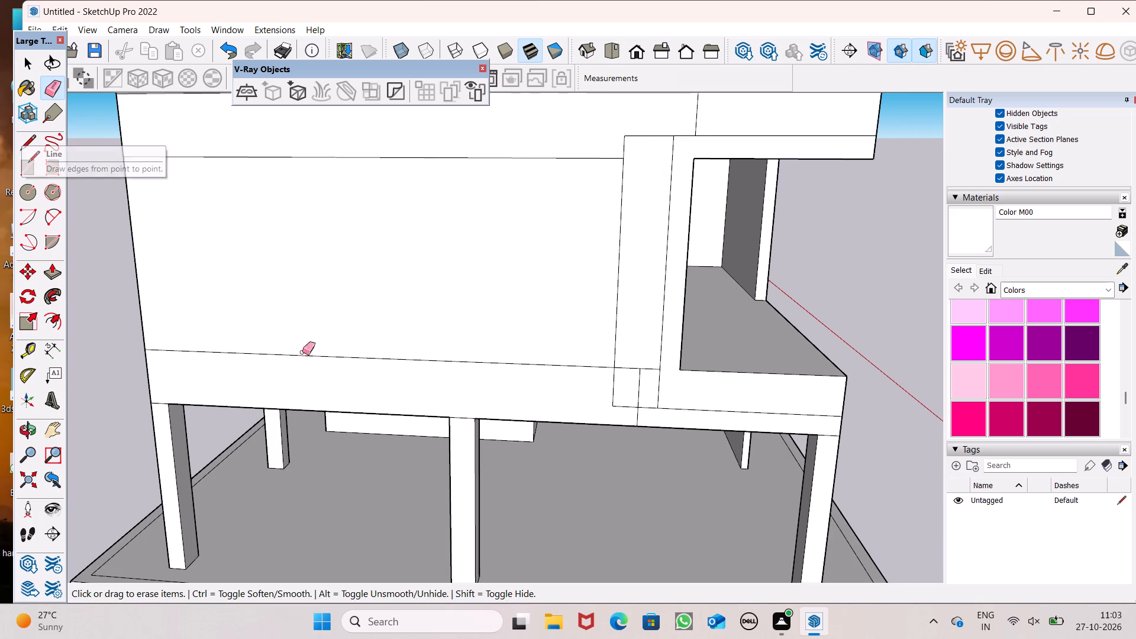
Draw a 1' vertical line from the strip's wall-side lower corner down to the lowest slab's bottom edge.
scroll(678, 398, up, 3)
scroll(586, 311, down, 2)
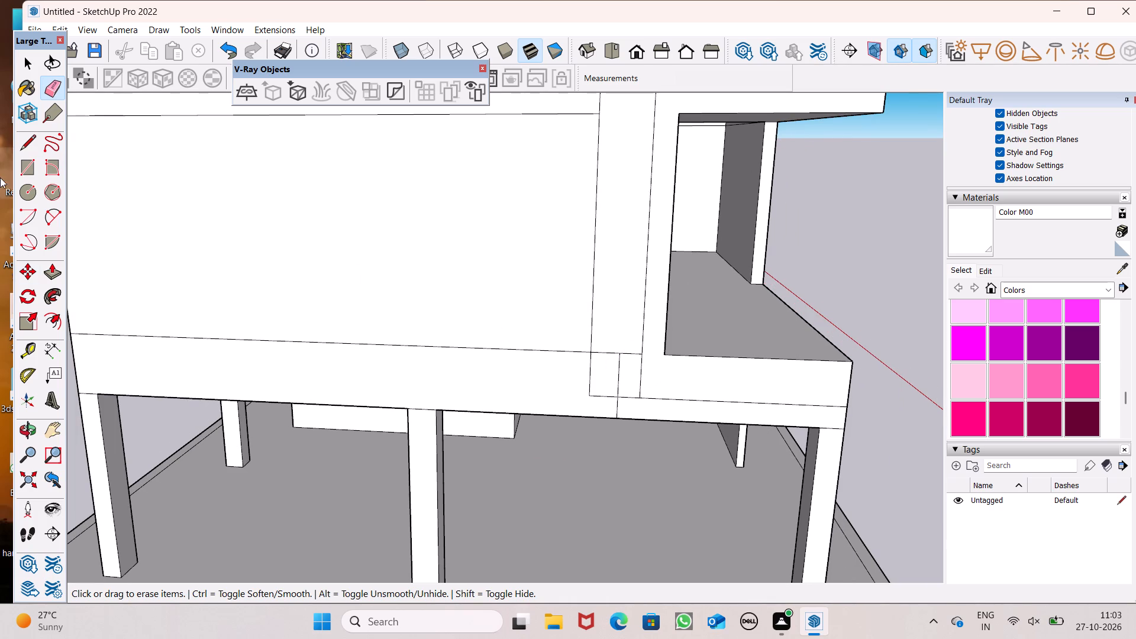
click(31, 143)
scroll(641, 419, up, 3)
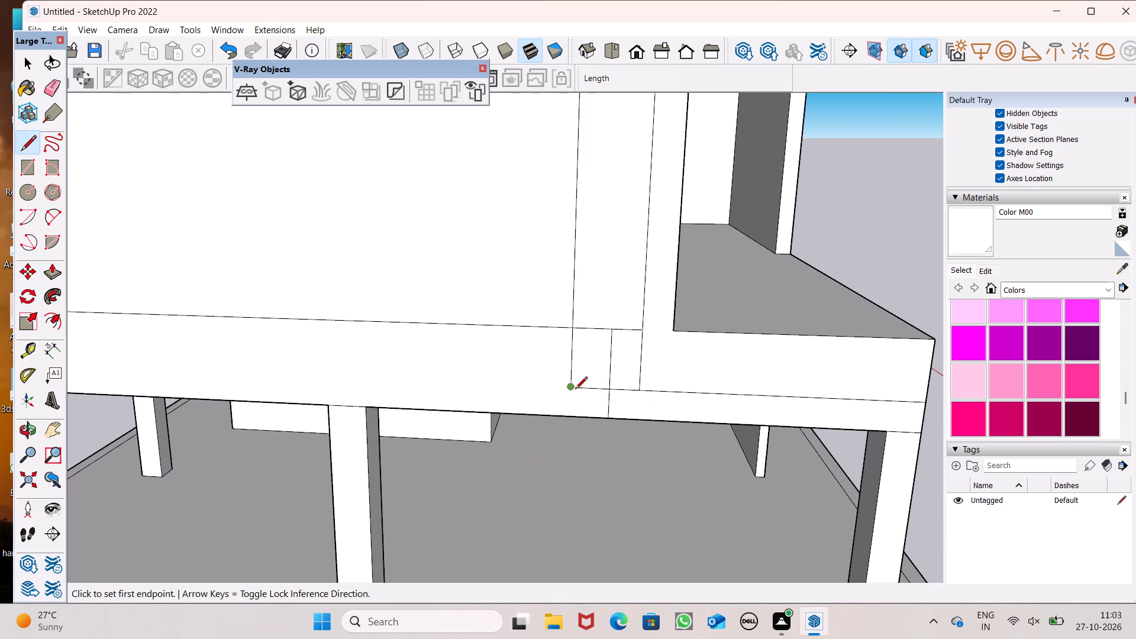
click(575, 389)
click(575, 419)
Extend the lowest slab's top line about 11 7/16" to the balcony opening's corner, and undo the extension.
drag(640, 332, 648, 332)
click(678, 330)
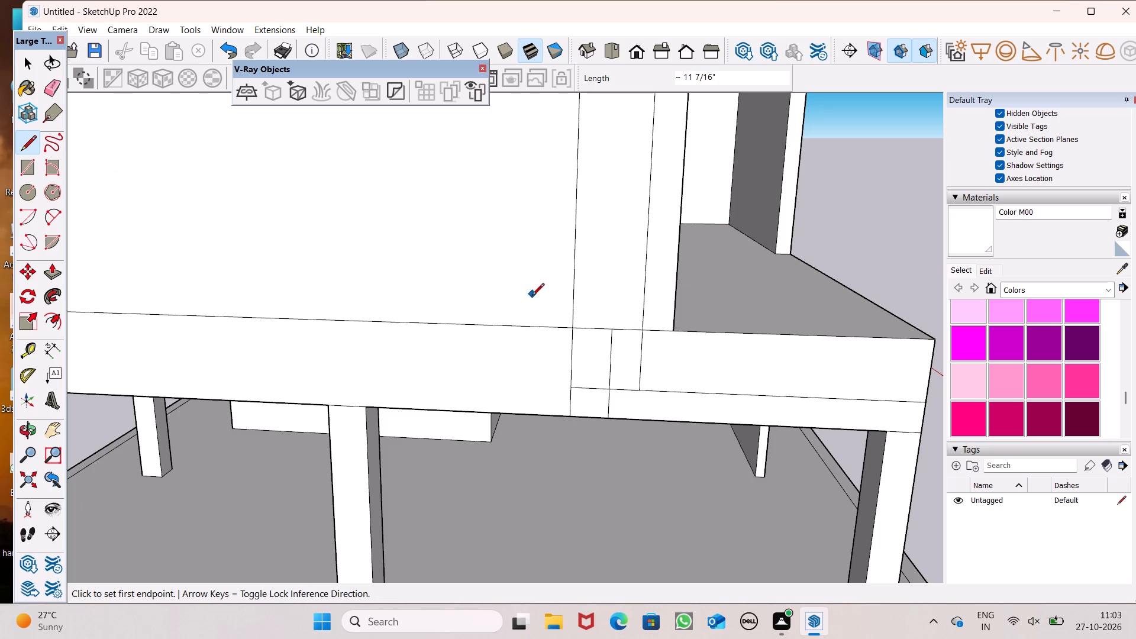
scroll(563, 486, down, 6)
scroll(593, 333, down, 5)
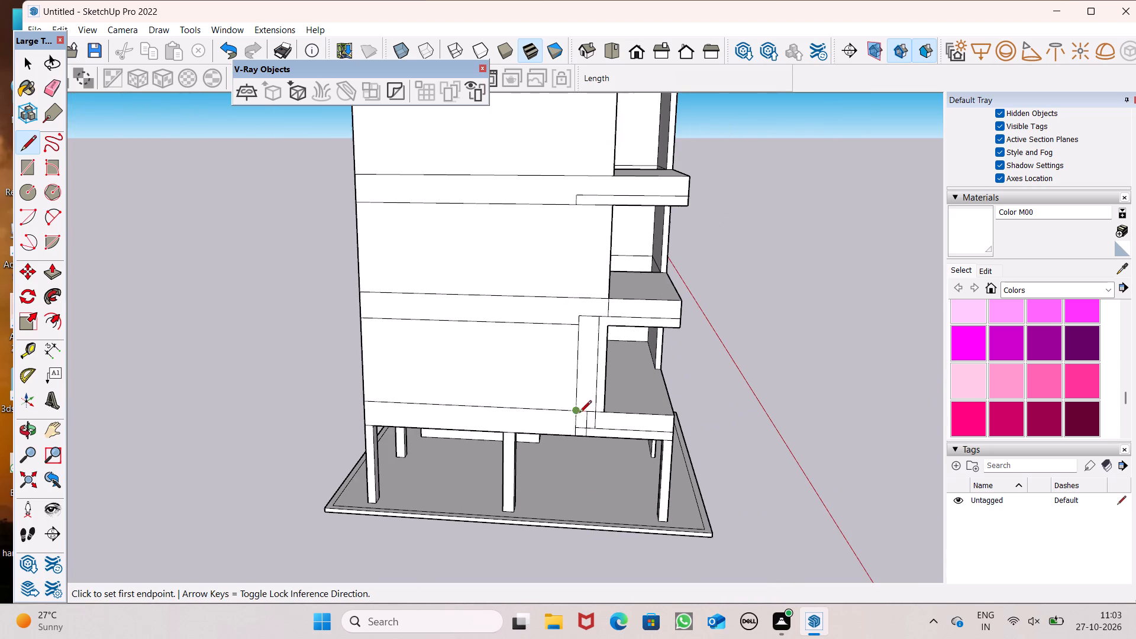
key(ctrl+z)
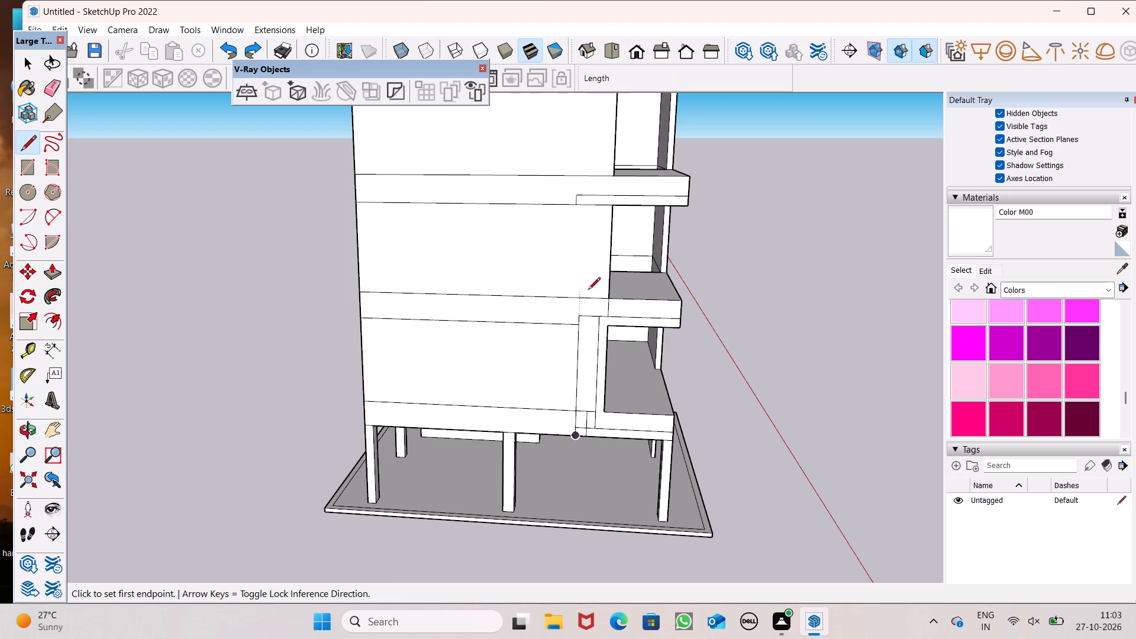
Draw a vertical line on the second slab from the strip line down to the balcony opening's upper corner.
scroll(644, 350, down, 3)
scroll(637, 329, up, 4)
middle_drag(637, 368, 657, 321)
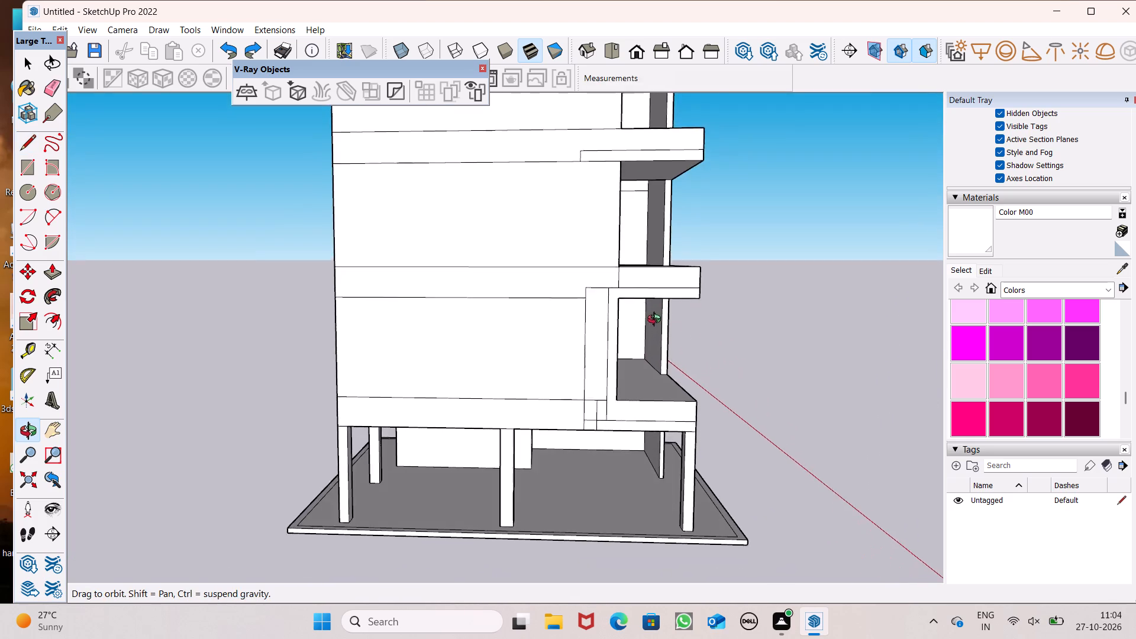
middle_drag(657, 321, 656, 319)
scroll(622, 280, up, 9)
click(615, 289)
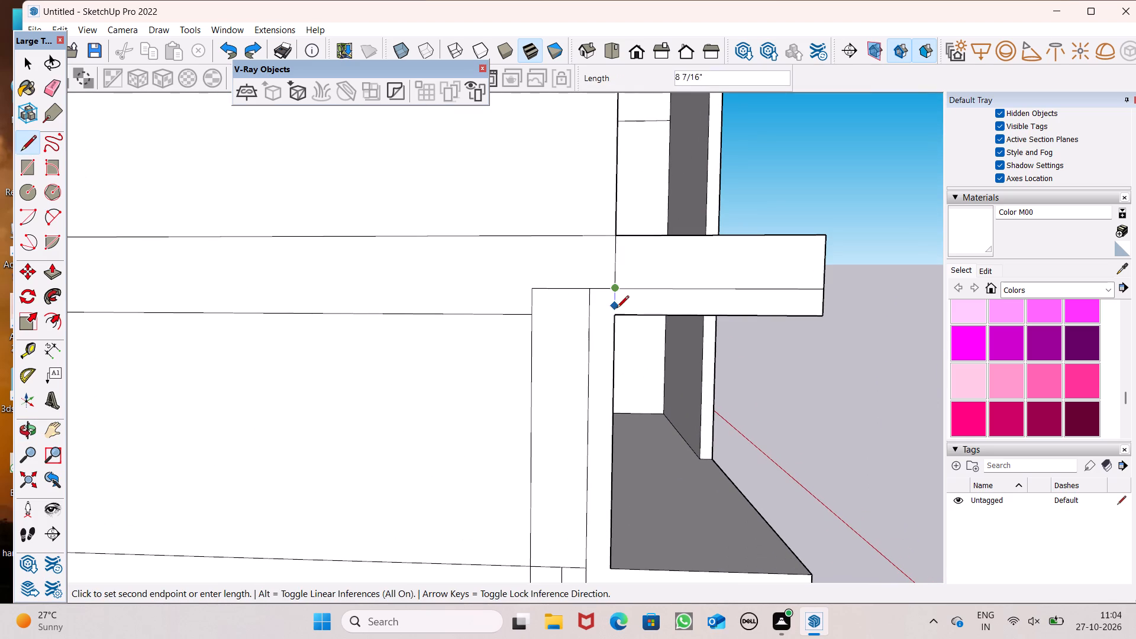
click(617, 317)
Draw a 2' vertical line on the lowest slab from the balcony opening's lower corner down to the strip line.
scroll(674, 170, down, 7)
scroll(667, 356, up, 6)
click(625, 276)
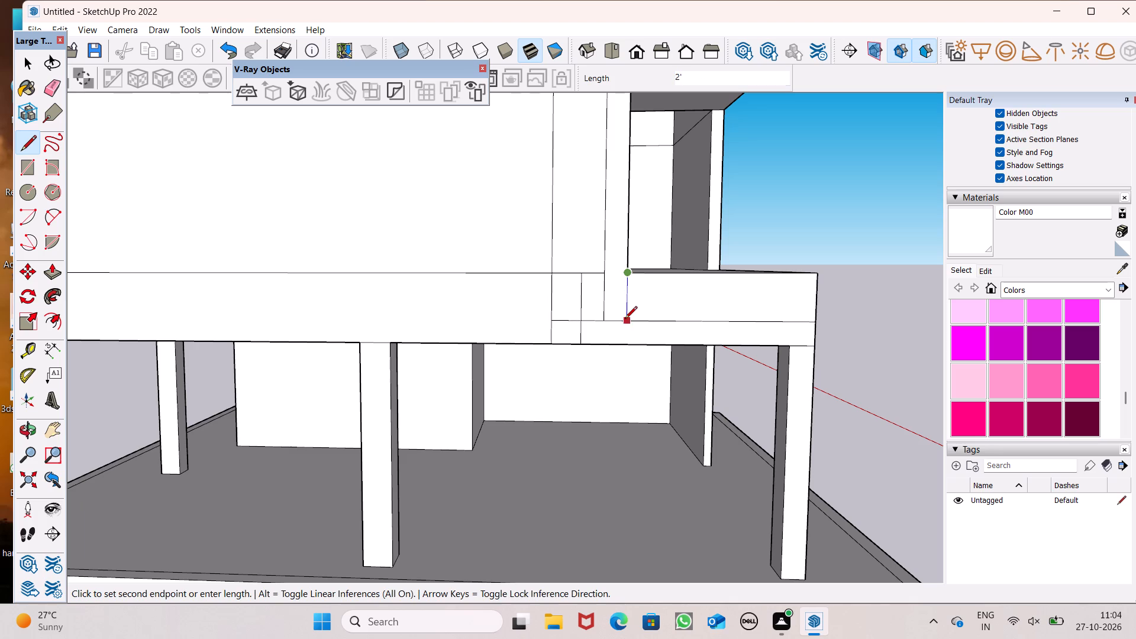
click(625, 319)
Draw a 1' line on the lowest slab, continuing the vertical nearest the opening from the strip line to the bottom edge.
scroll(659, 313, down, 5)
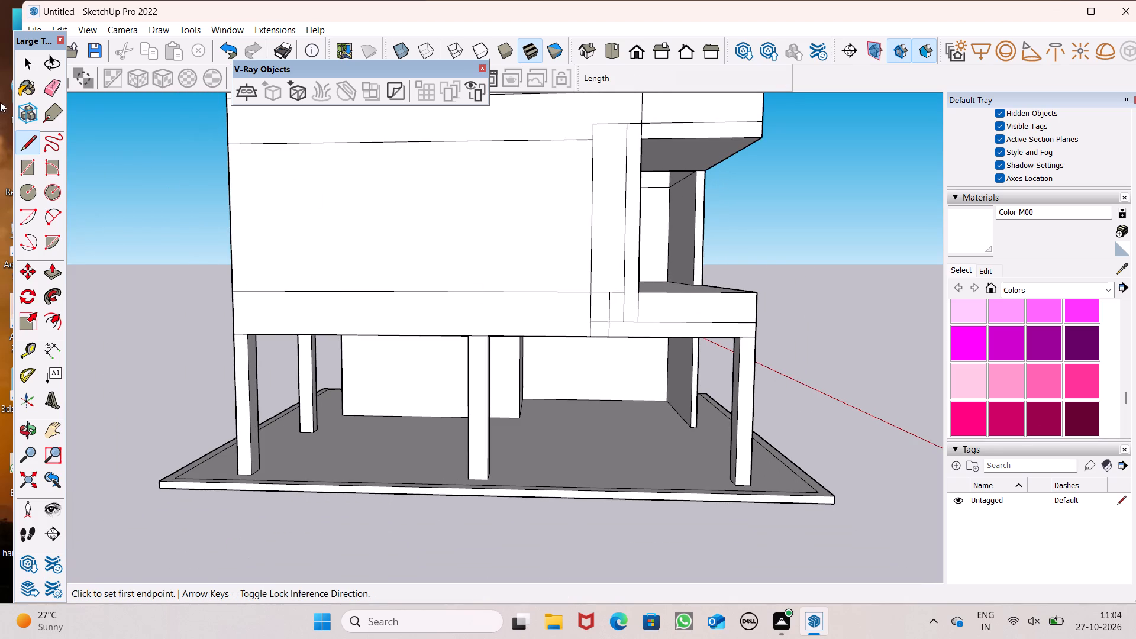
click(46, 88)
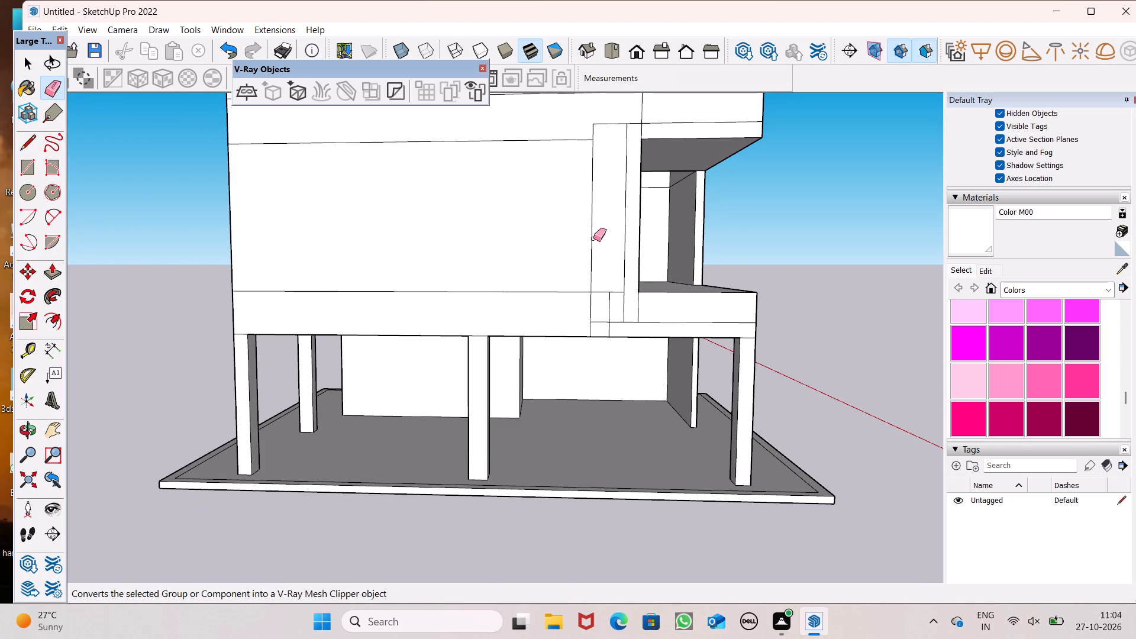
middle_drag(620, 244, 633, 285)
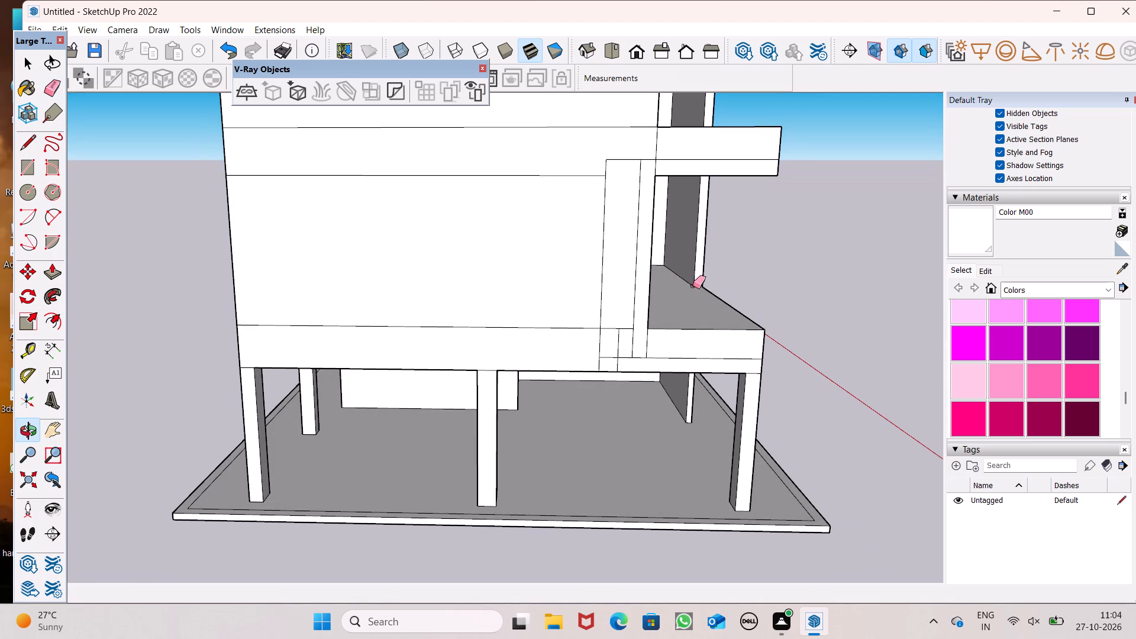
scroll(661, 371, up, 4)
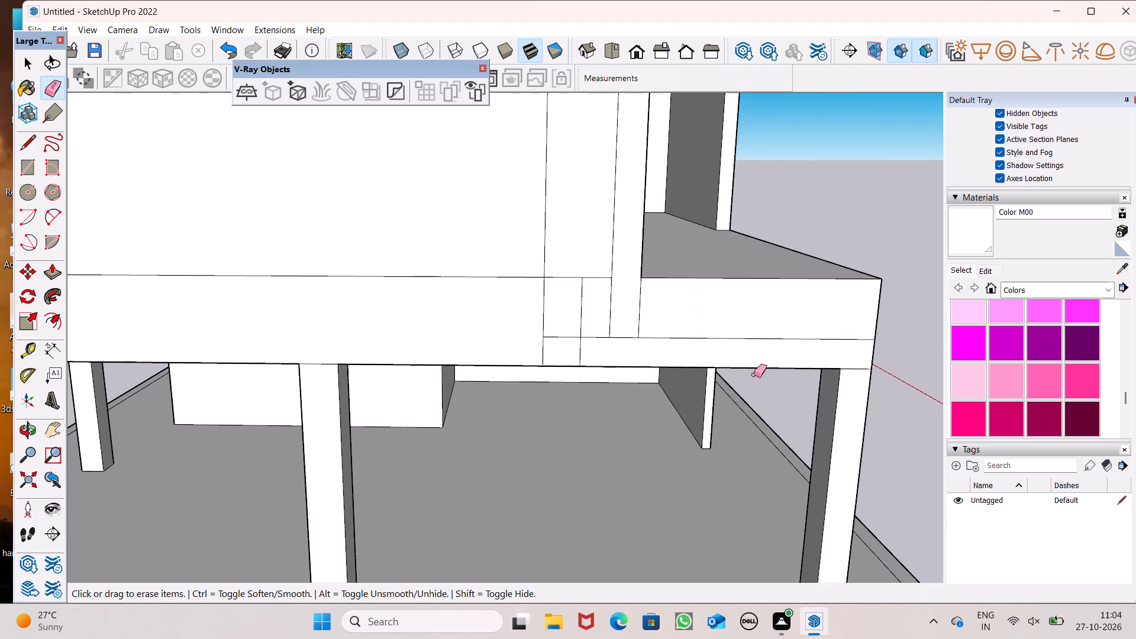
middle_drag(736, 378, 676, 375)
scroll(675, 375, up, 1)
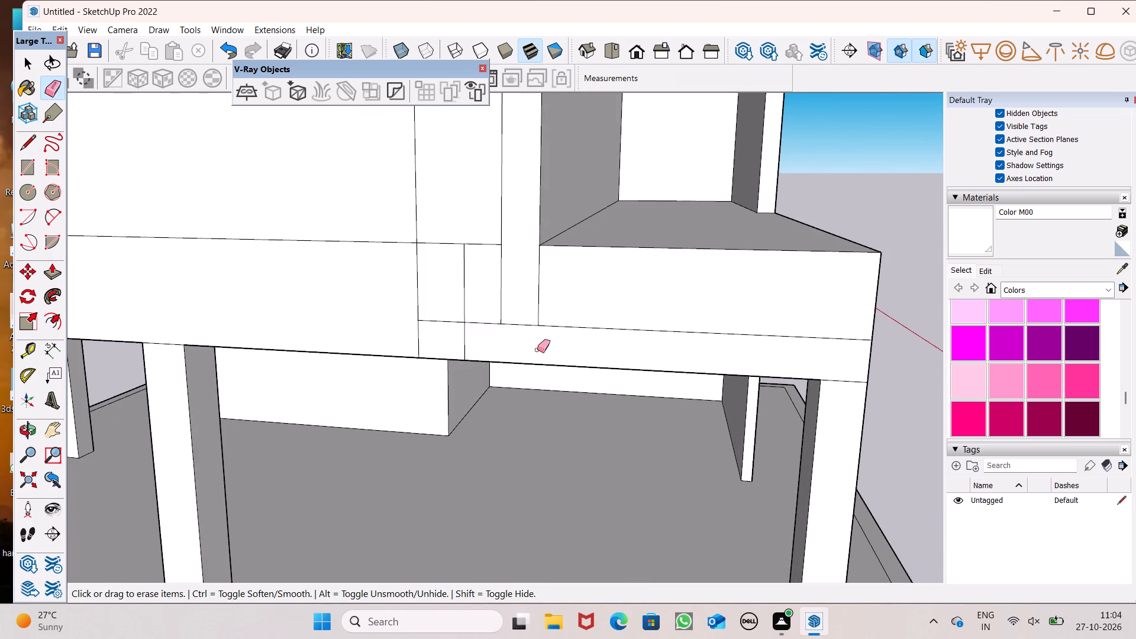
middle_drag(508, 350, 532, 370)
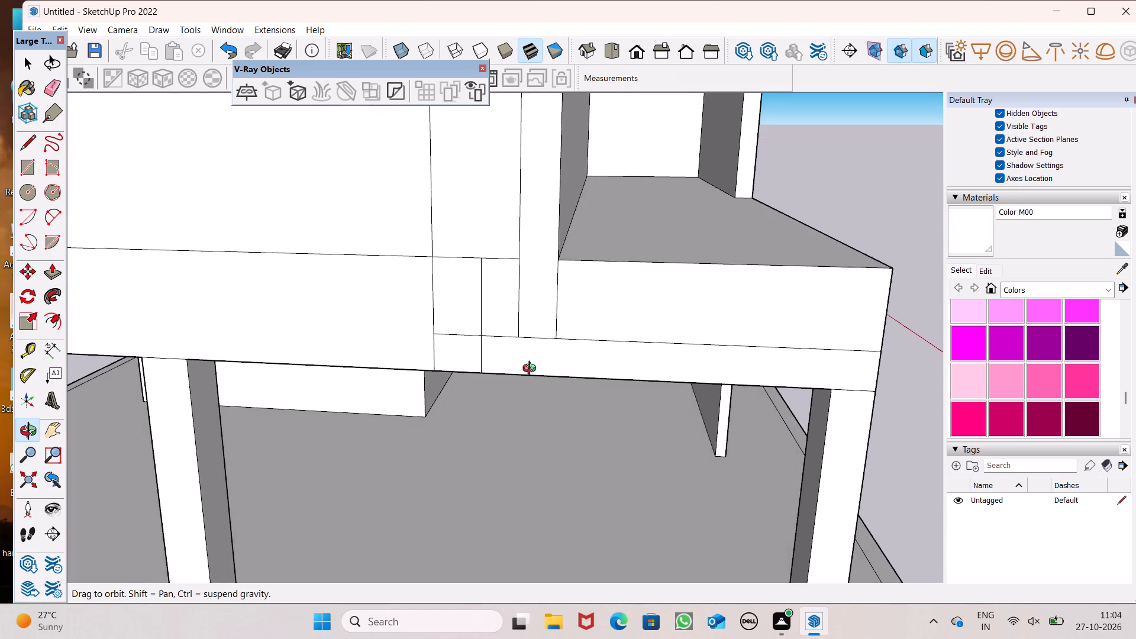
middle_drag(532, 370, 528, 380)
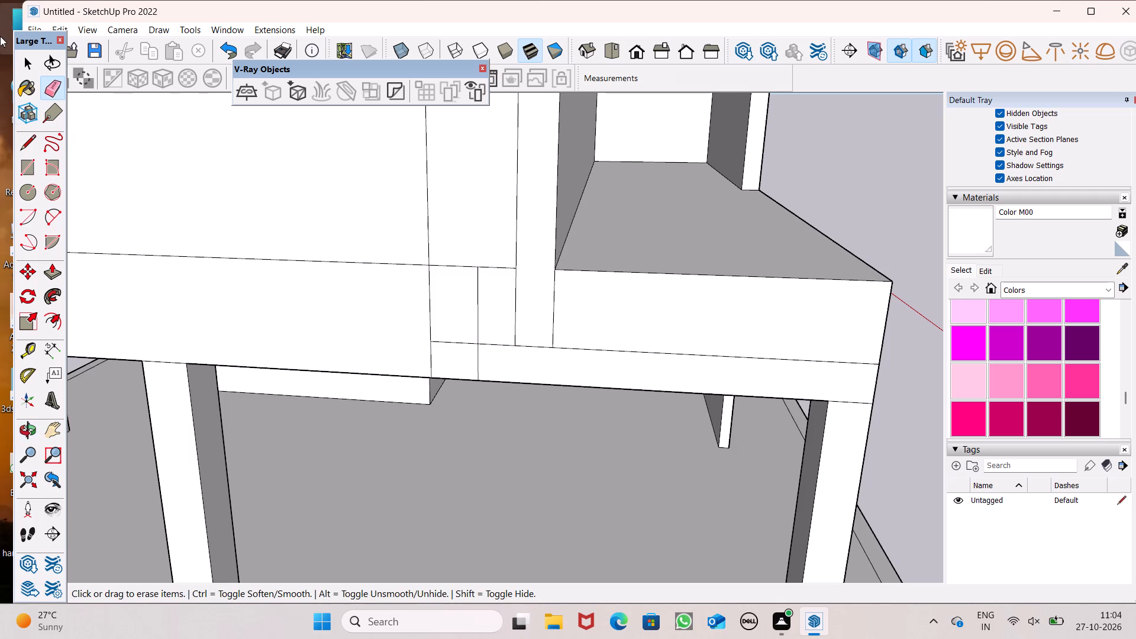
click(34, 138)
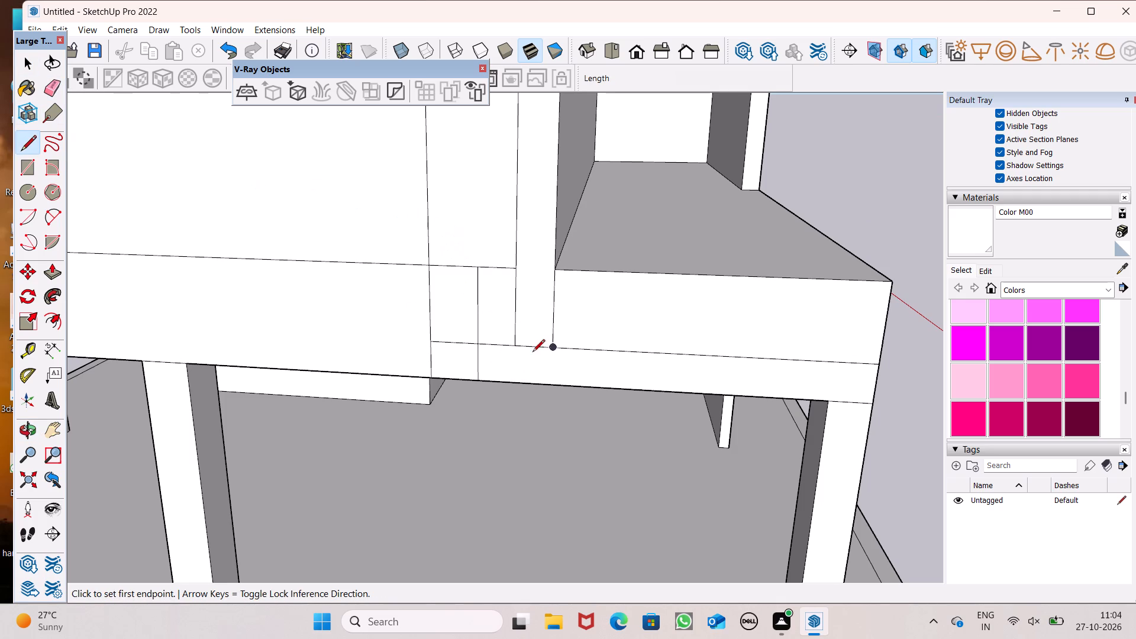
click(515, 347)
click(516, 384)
Erase the two short verticals below the lowest slab's strip line and the strip line's first stretch at the wall-side corner.
click(54, 87)
drag(460, 338, 511, 369)
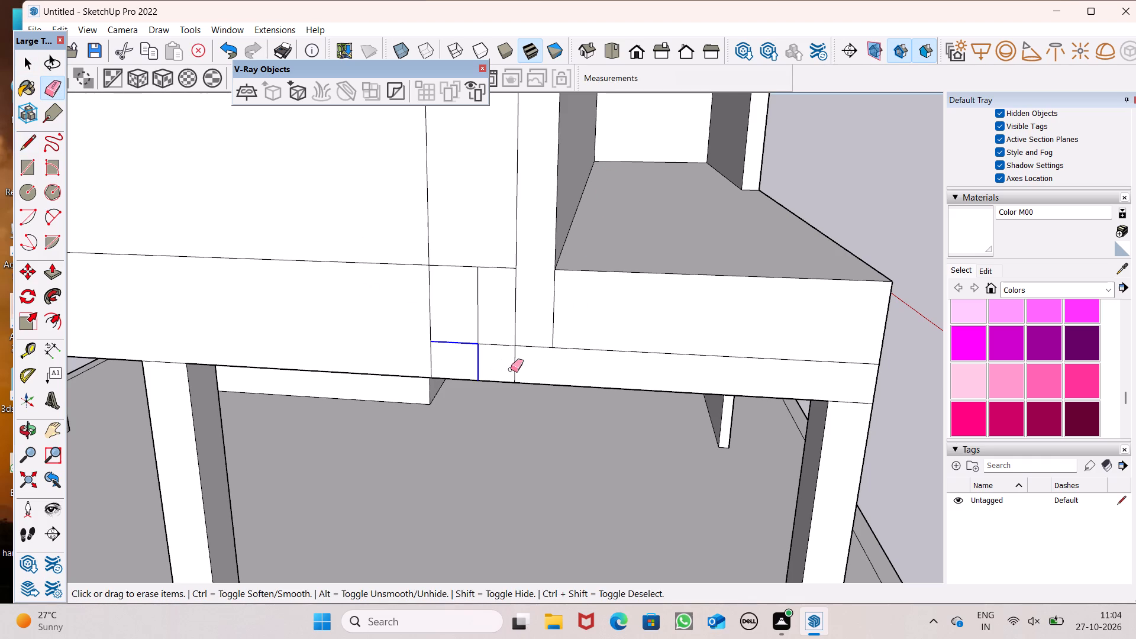
drag(511, 369, 519, 361)
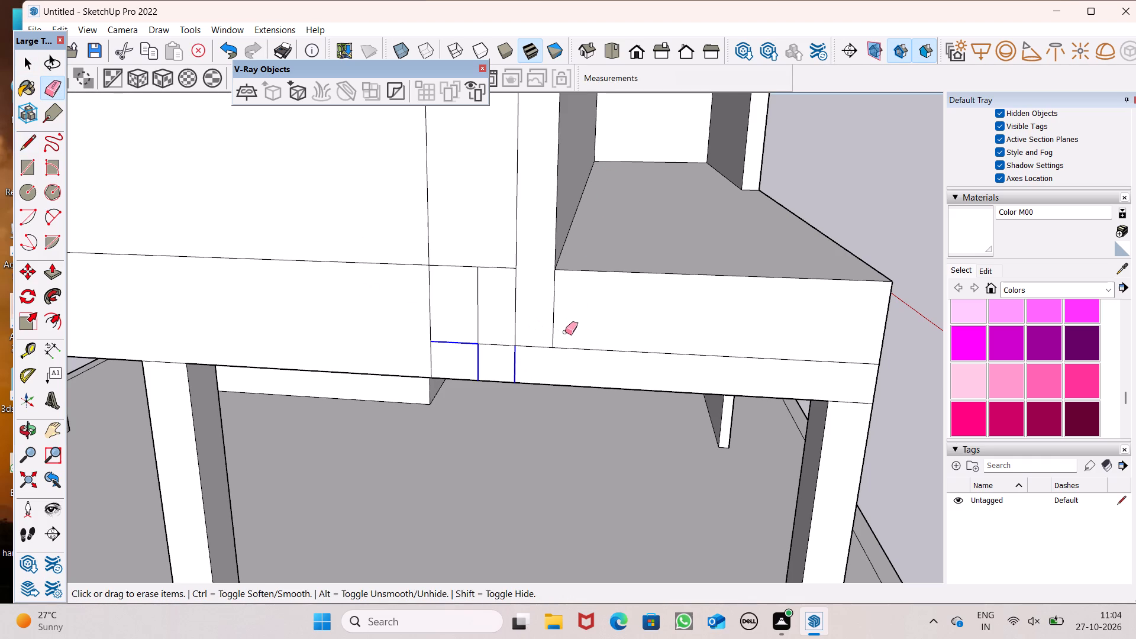
scroll(568, 344, down, 8)
middle_drag(579, 356, 605, 351)
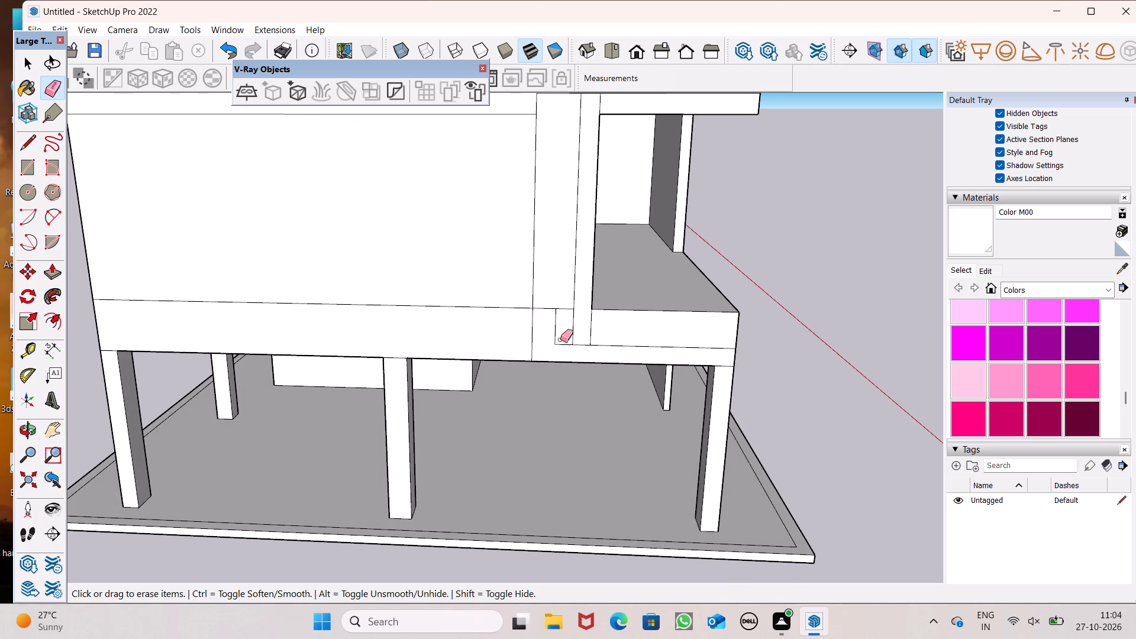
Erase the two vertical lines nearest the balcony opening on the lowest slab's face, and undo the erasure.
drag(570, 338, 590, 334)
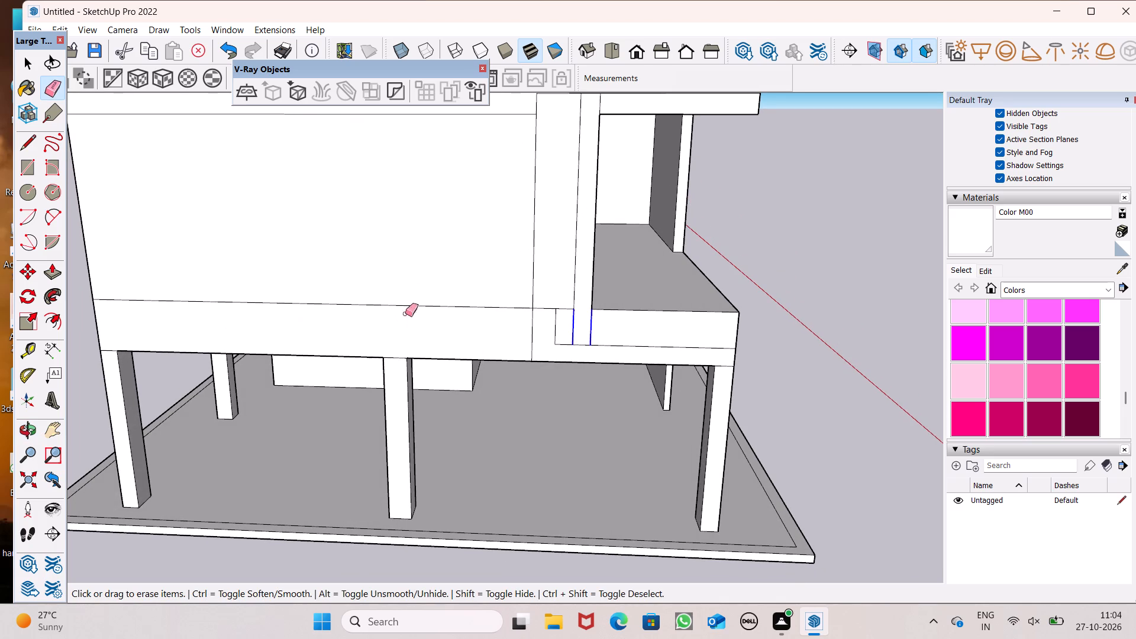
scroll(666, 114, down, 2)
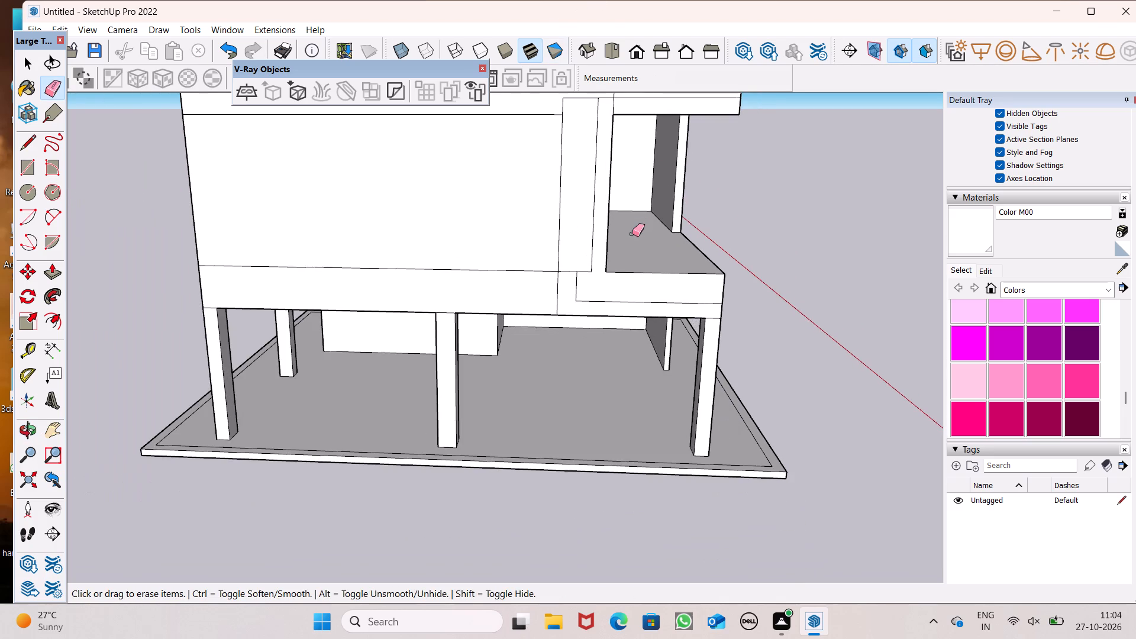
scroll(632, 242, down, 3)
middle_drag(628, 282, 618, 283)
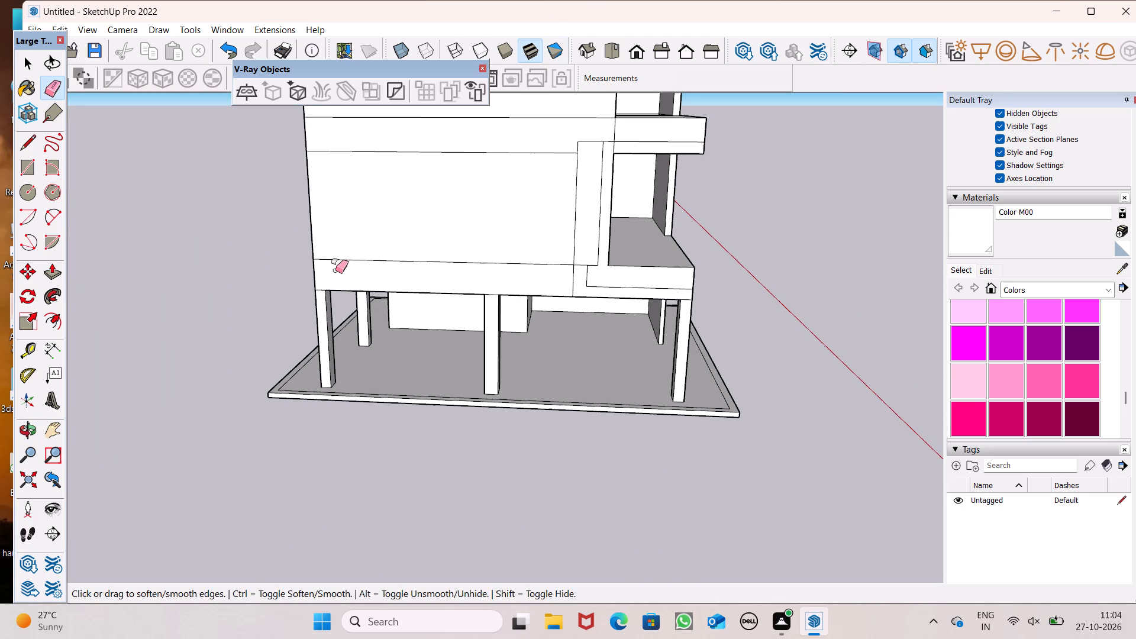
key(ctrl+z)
Erase the short vertical and the strip-line stub left inside the band's corner on the lowest slab.
scroll(601, 307, up, 5)
drag(573, 267, 583, 277)
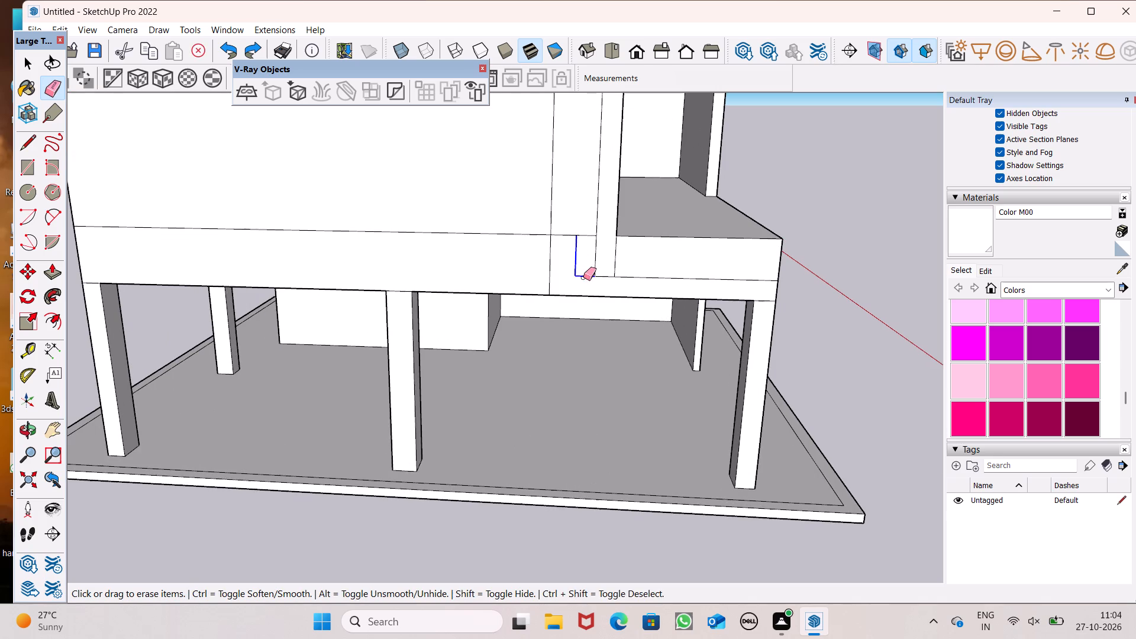
drag(583, 277, 583, 280)
scroll(569, 287, down, 5)
scroll(601, 273, up, 3)
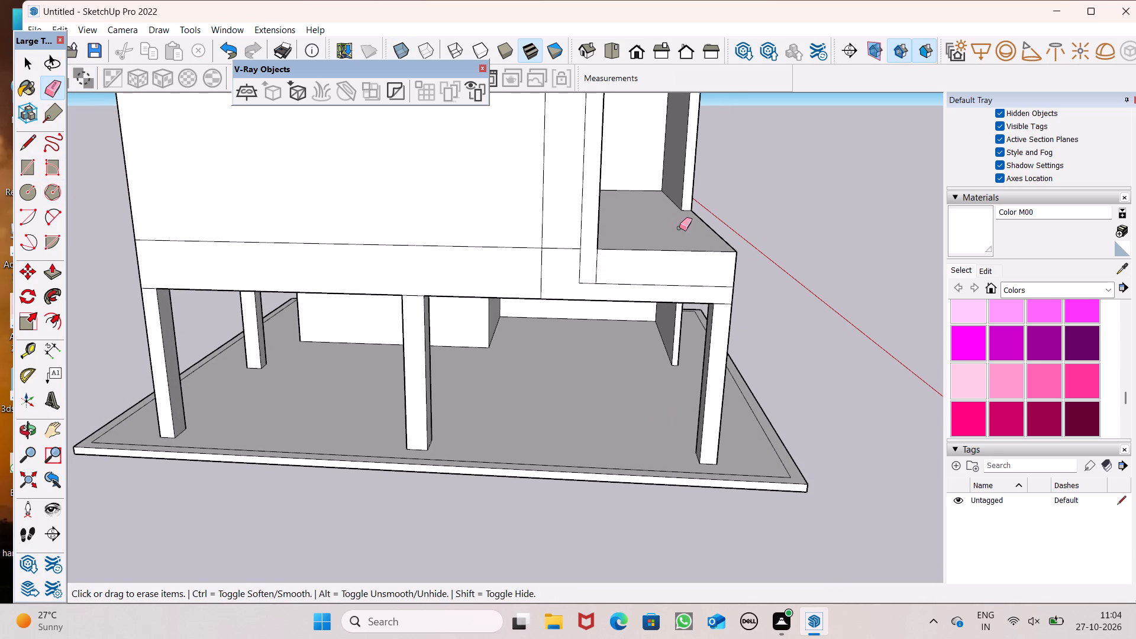
Erase the vertical below the balcony opening's corner and the lowest slab's top-line stretch crossing the vertical band.
middle_drag(711, 237, 738, 210)
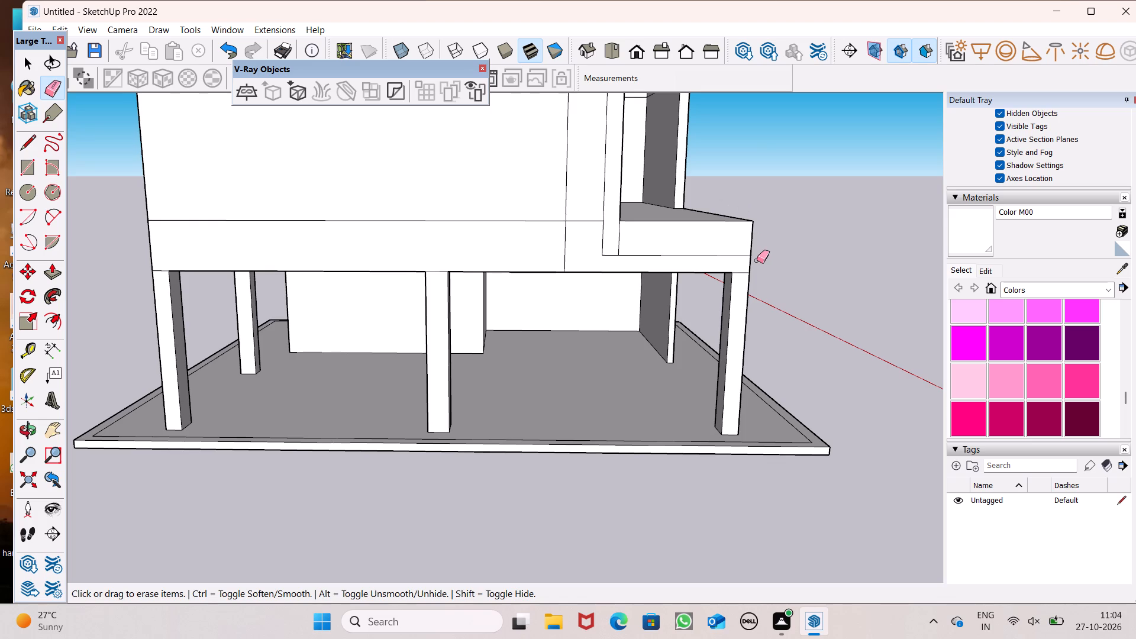
scroll(693, 243, up, 1)
scroll(632, 243, up, 1)
drag(604, 249, 618, 247)
drag(561, 205, 563, 269)
scroll(672, 255, down, 6)
middle_drag(706, 267, 706, 351)
middle_click(706, 351)
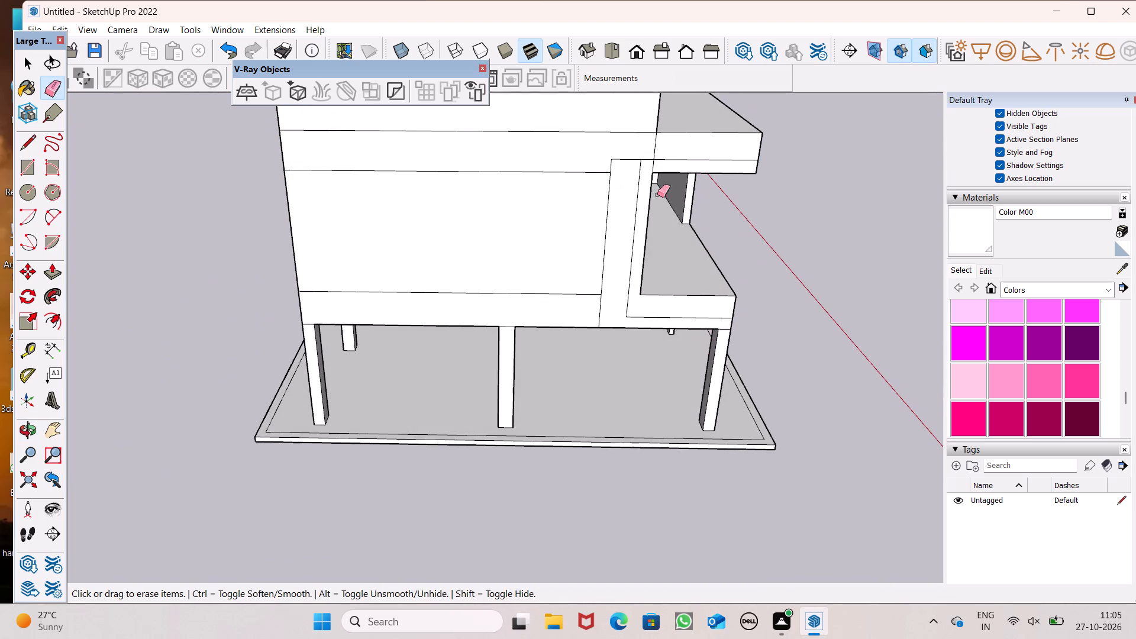
Draw a short line about 11 inches long from the lowest balcony opening's upper corner to the side-wall band's inner vertical.
scroll(629, 214, up, 3)
middle_drag(666, 169, 635, 140)
scroll(667, 169, up, 1)
scroll(606, 186, down, 4)
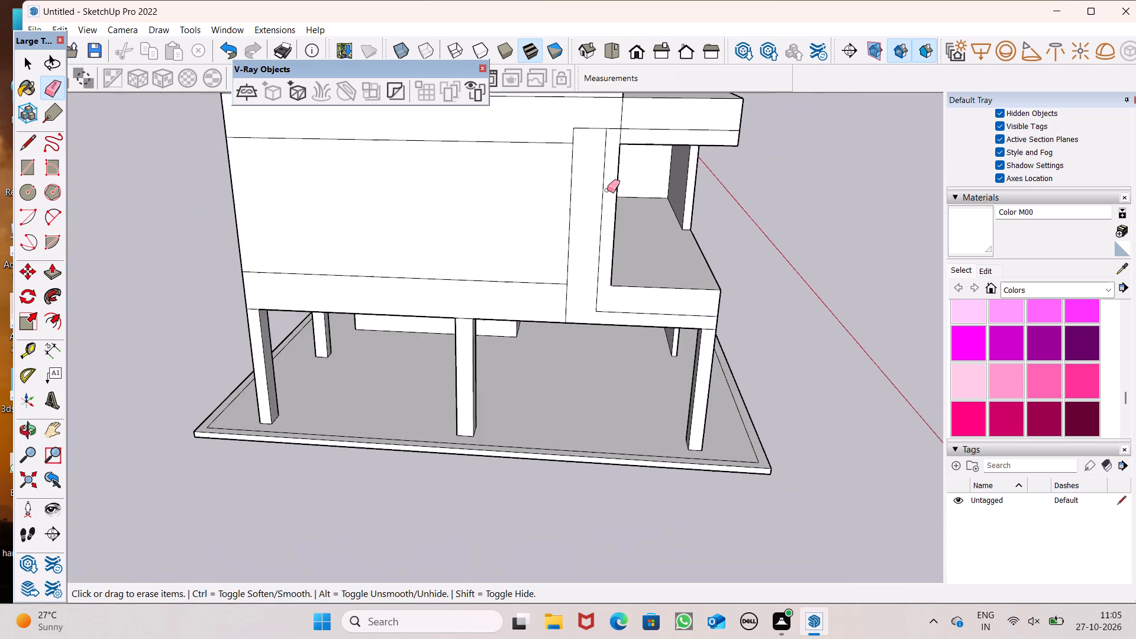
scroll(586, 112, up, 3)
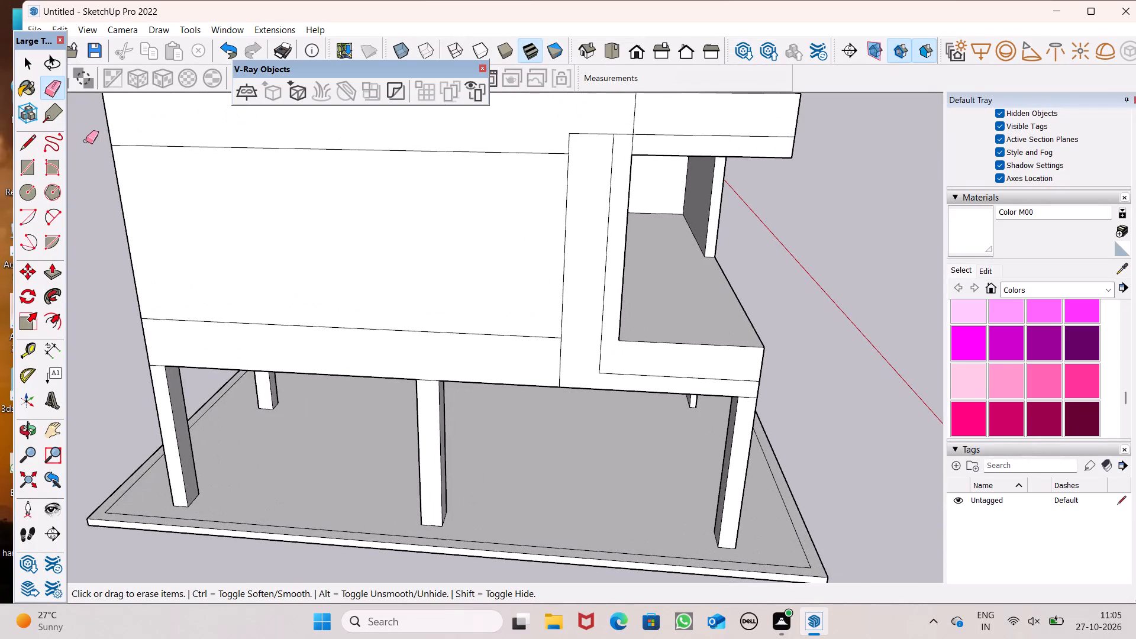
click(25, 145)
scroll(398, 128, up, 1)
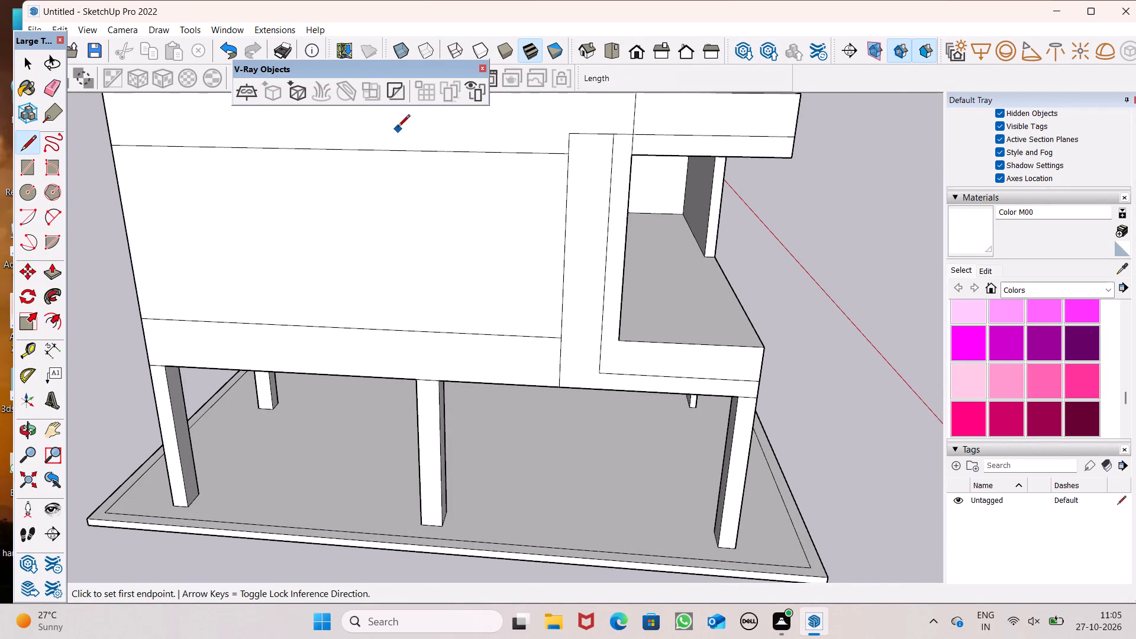
scroll(398, 128, up, 2)
click(719, 167)
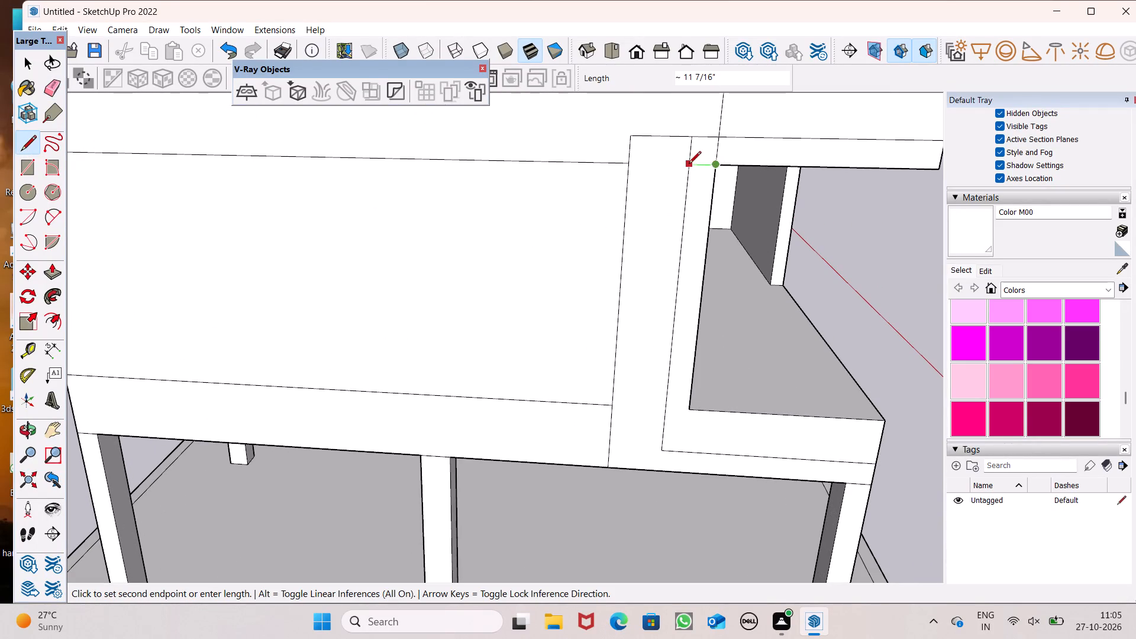
drag(689, 164, 682, 163)
Erase the two short verticals crossing the slab strip above the lowest opening's corner on the side wall.
click(53, 81)
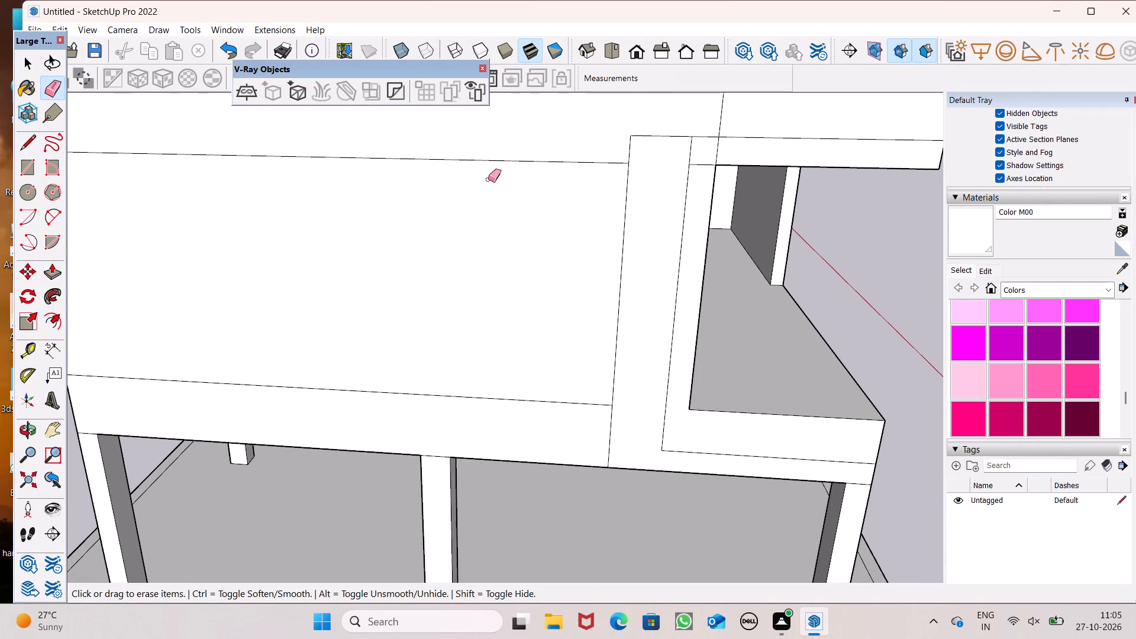
drag(674, 152, 719, 154)
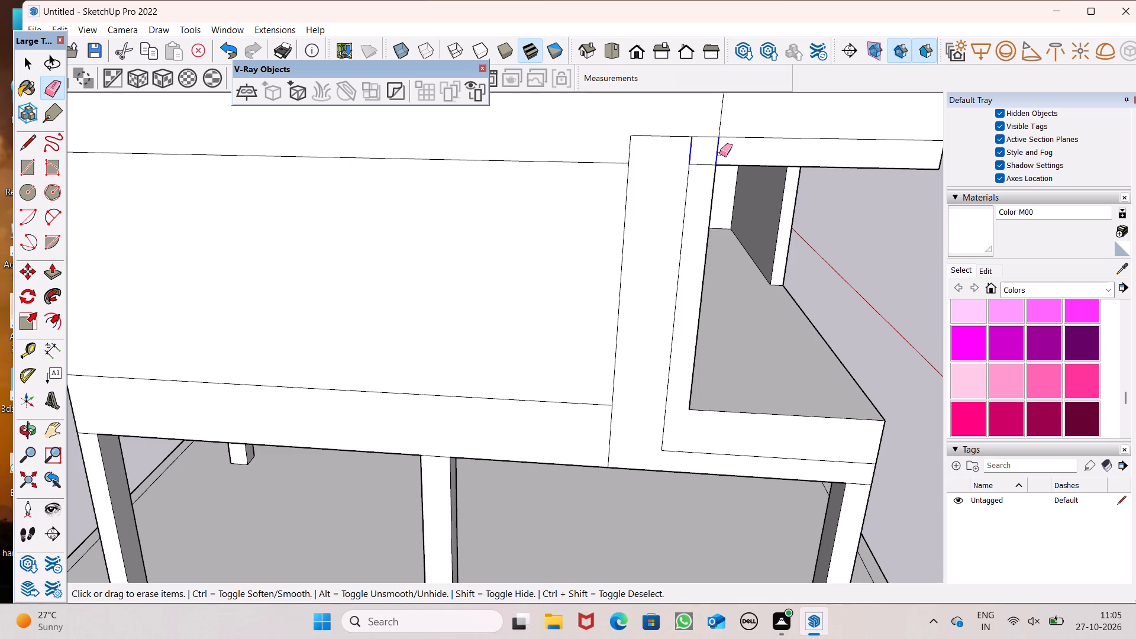
drag(719, 154, 718, 154)
Draw a 13' vertical line on the side wall from the band's outer top corner up to the next slab's strip line.
scroll(641, 264, down, 7)
middle_drag(708, 349, 418, 293)
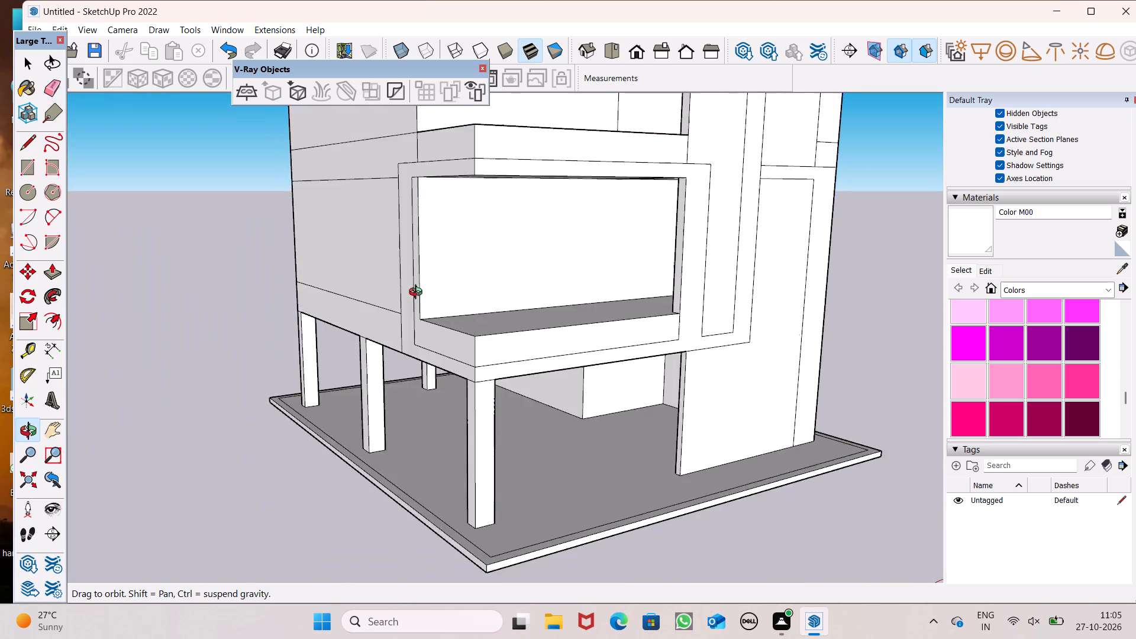
middle_drag(418, 293, 355, 319)
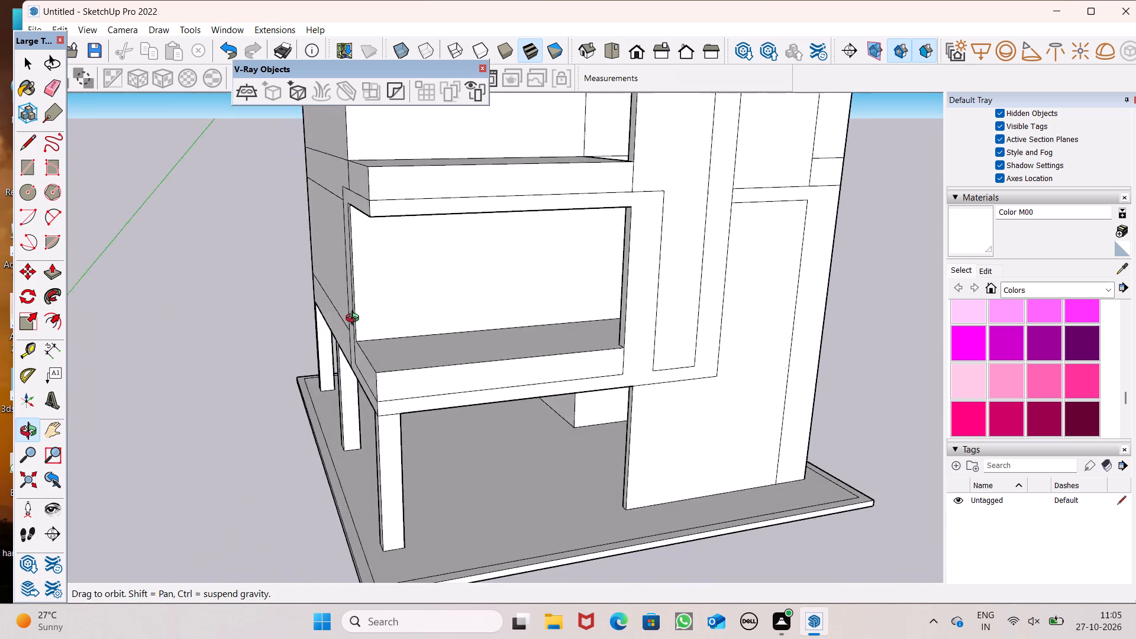
middle_drag(355, 319, 641, 395)
scroll(544, 371, down, 6)
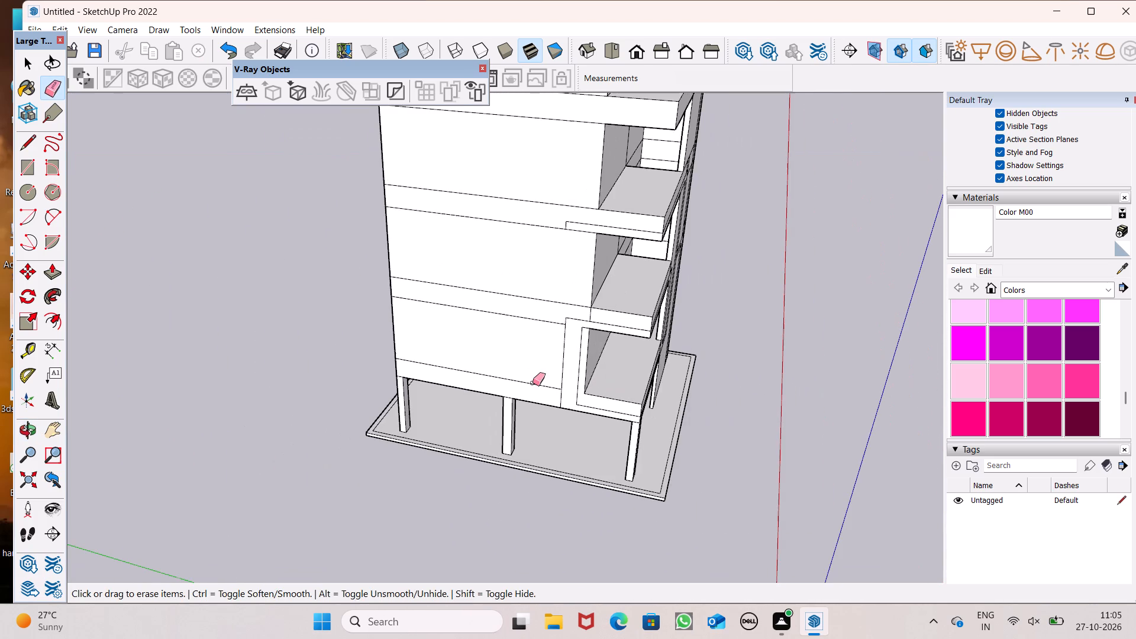
scroll(575, 272, up, 6)
middle_drag(581, 266, 601, 237)
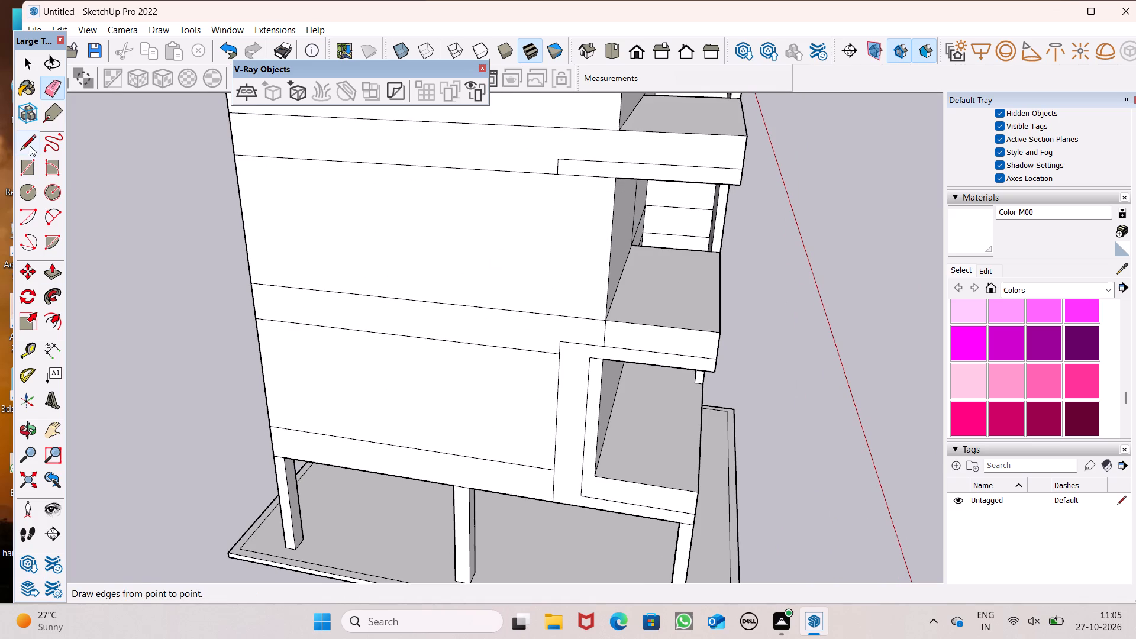
click(31, 134)
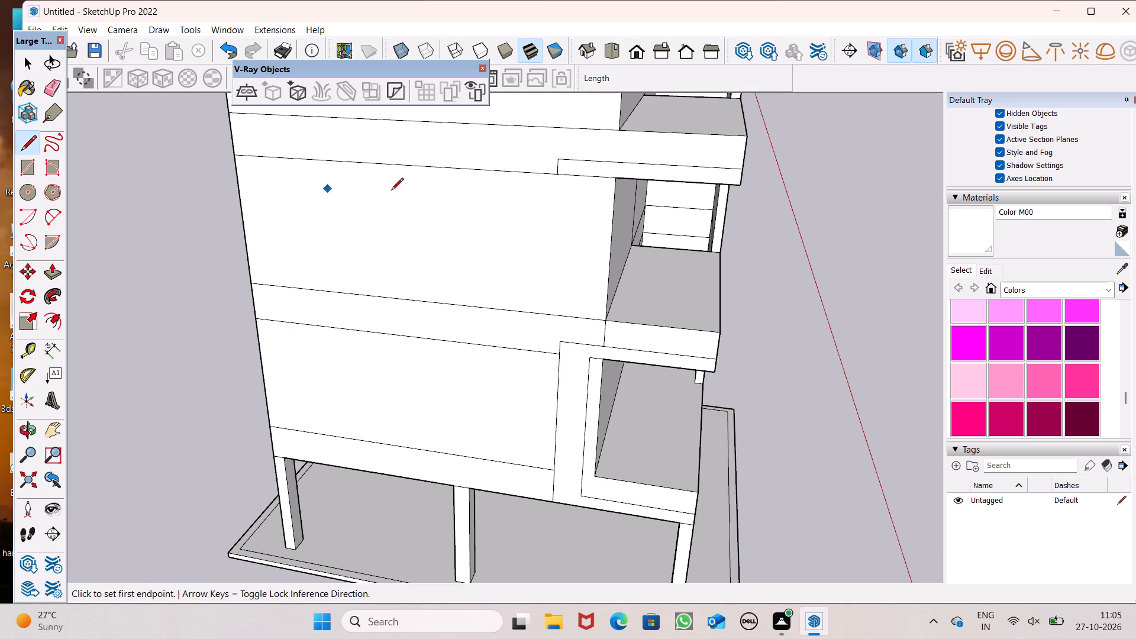
click(563, 341)
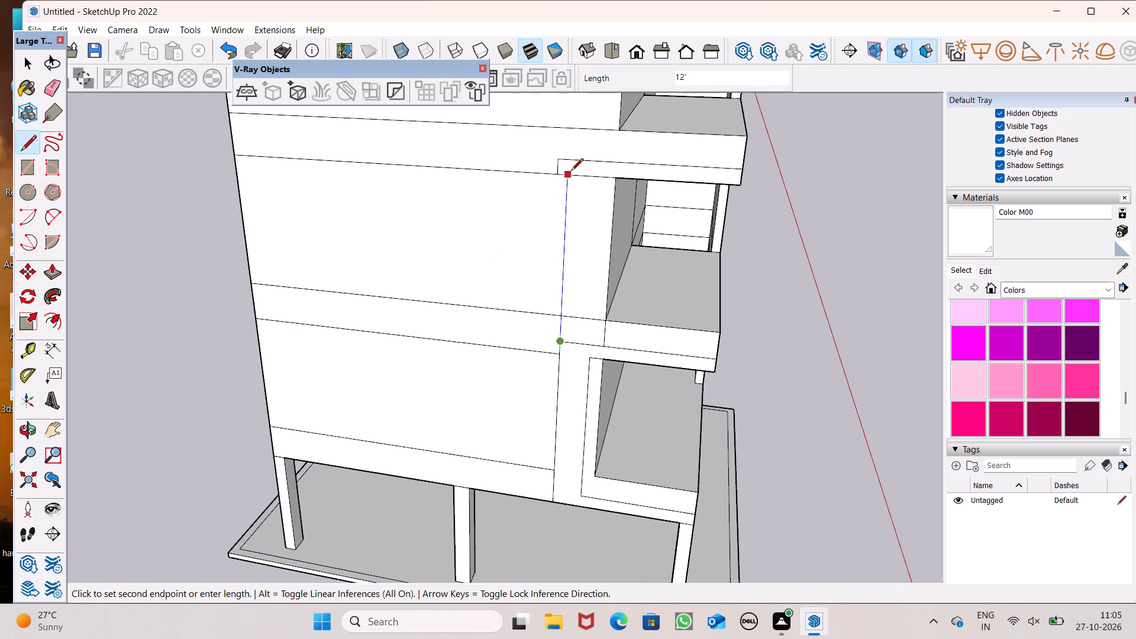
click(573, 161)
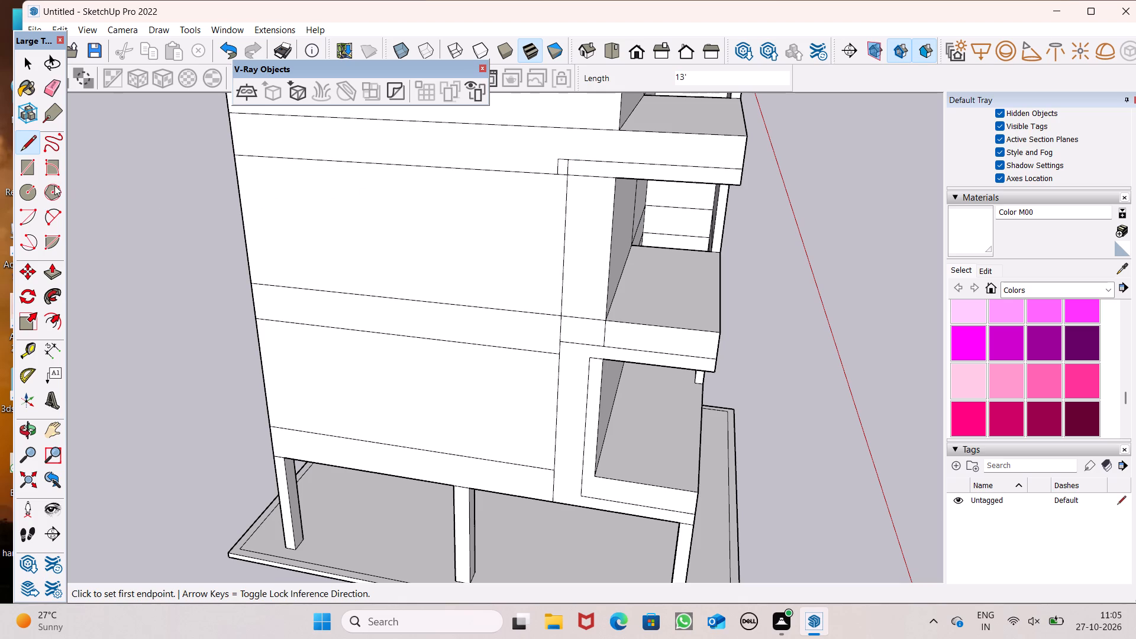
Erase the upper slab's misaligned strip end, its short vertical and the line stretch beyond the new vertical.
click(48, 82)
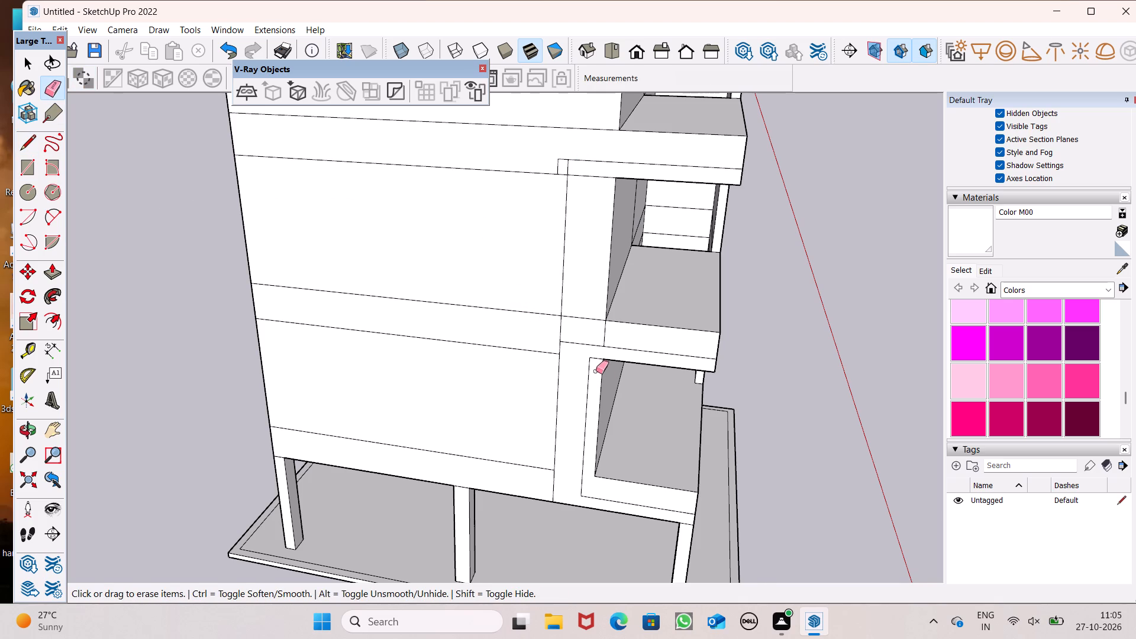
middle_drag(596, 370, 649, 352)
scroll(650, 138, up, 4)
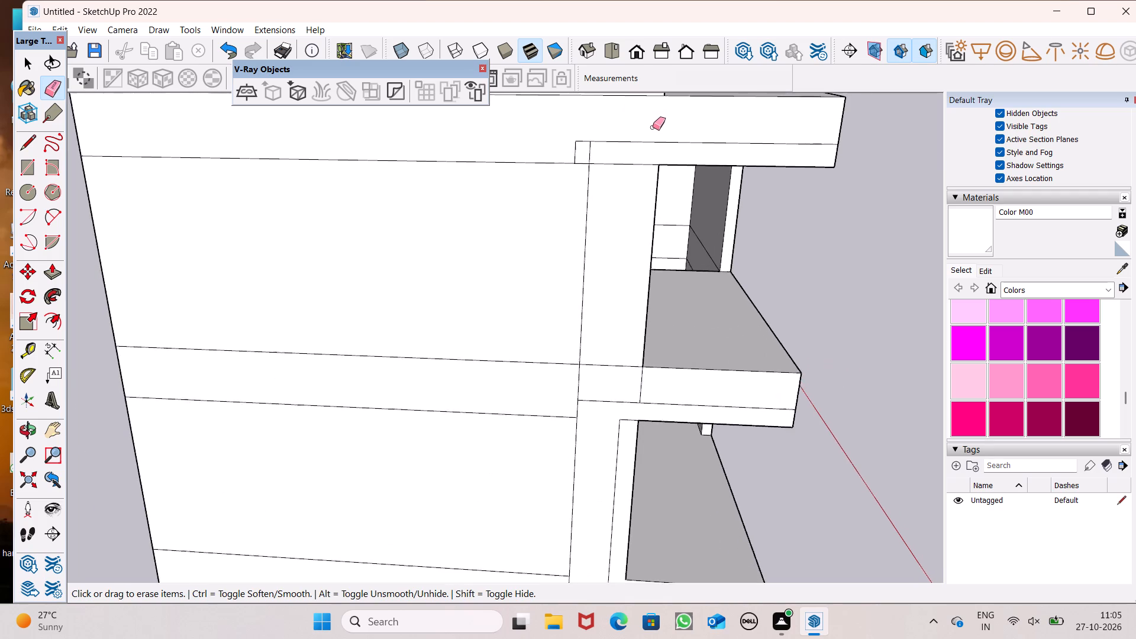
scroll(653, 127, up, 2)
scroll(582, 150, up, 6)
drag(551, 137, 521, 170)
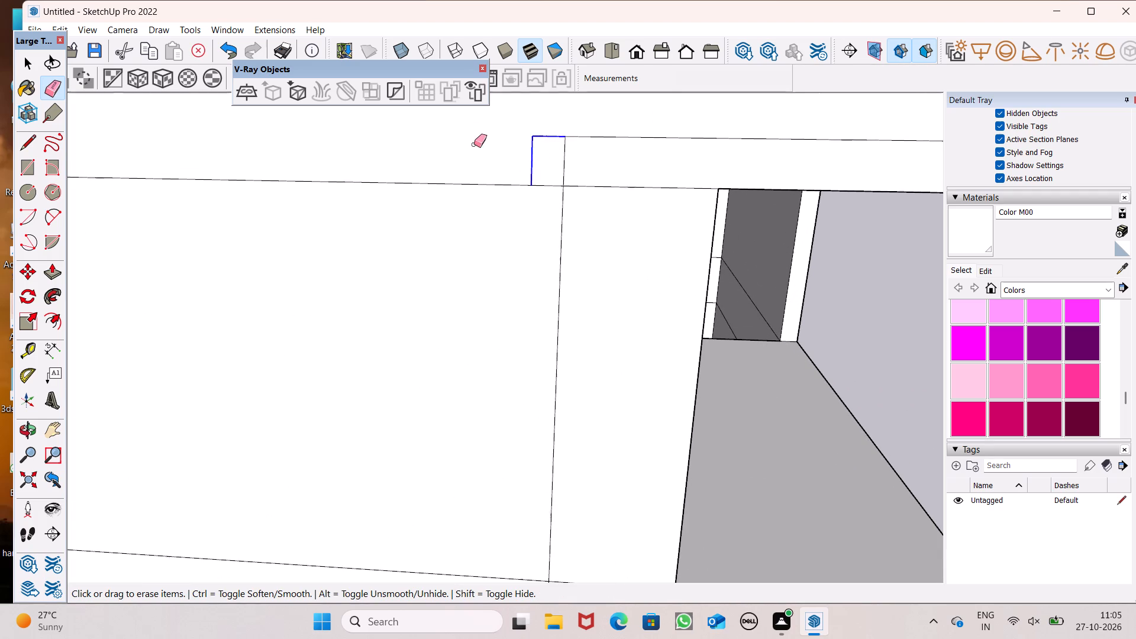
scroll(459, 141, down, 5)
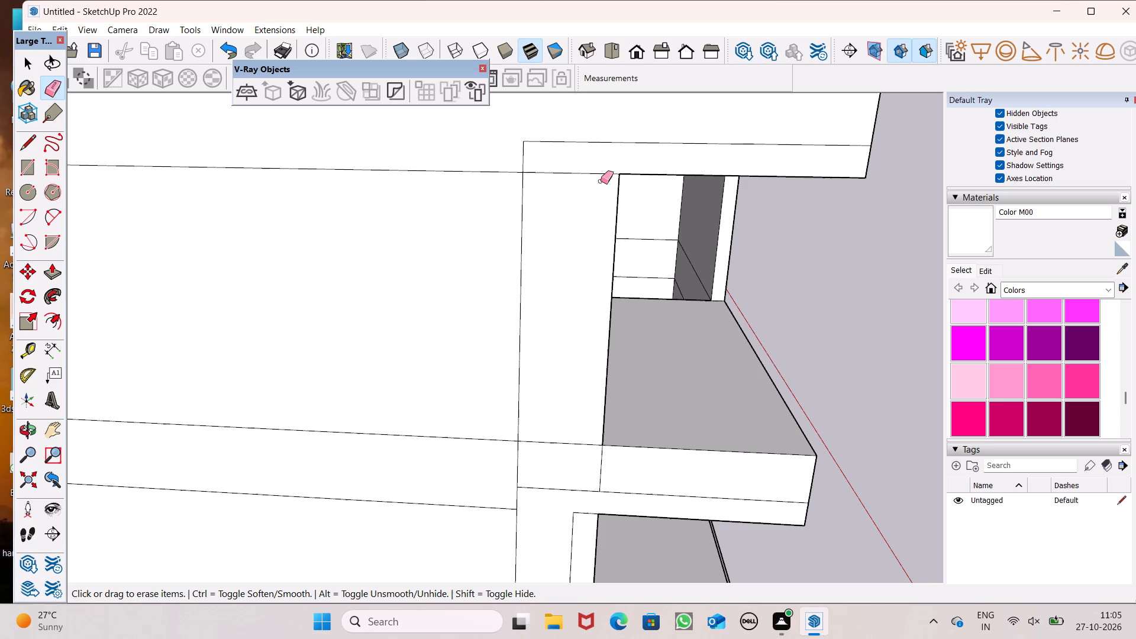
Erase the new vertical between the two slabs and its remaining piece above the lower band's corner.
scroll(609, 225, down, 3)
middle_drag(603, 229, 580, 211)
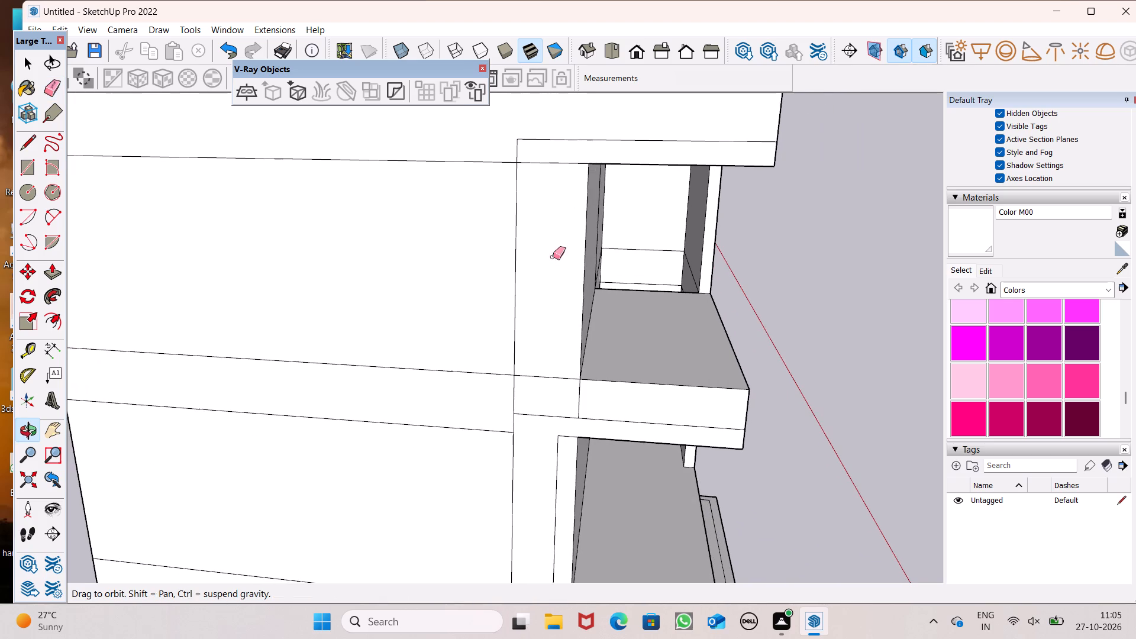
drag(525, 290, 497, 305)
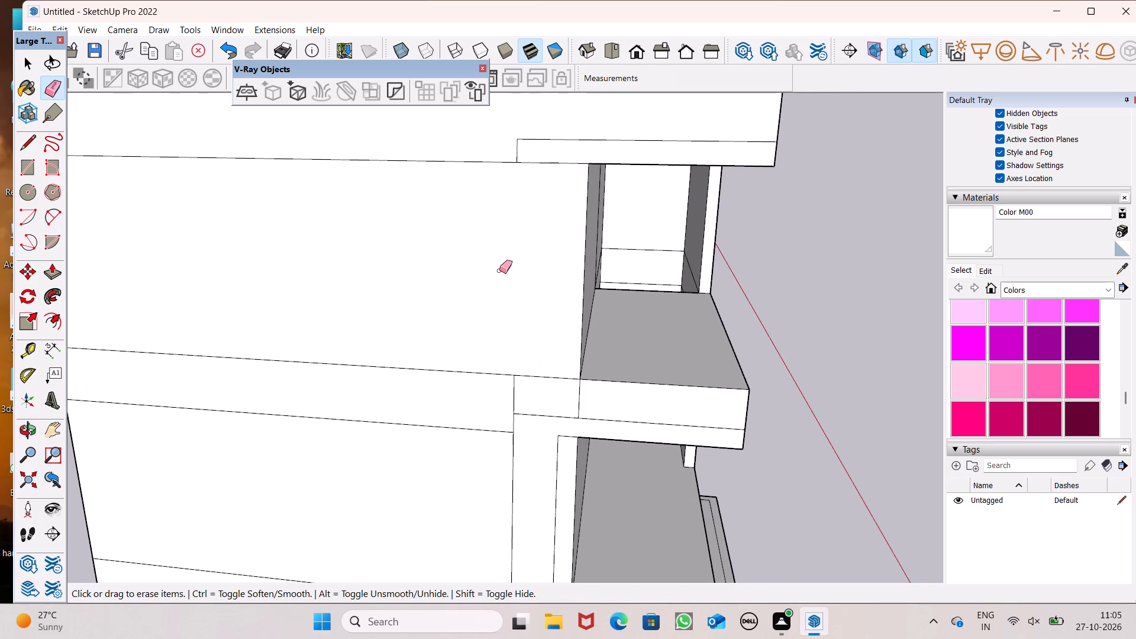
scroll(493, 267, down, 2)
scroll(521, 382, up, 2)
drag(517, 382, 501, 380)
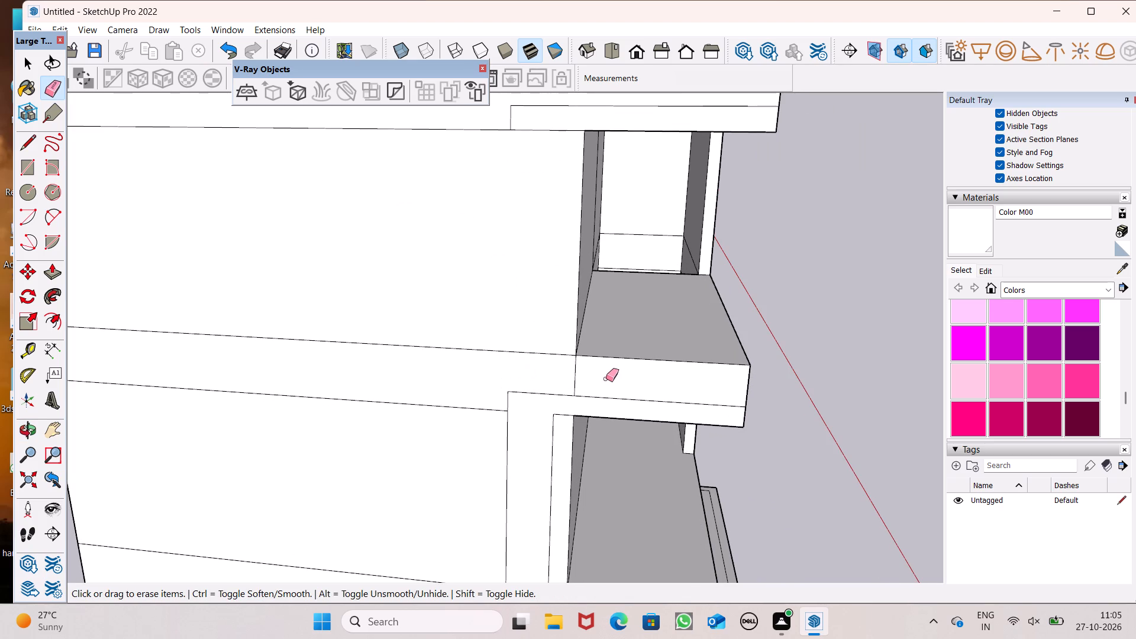
Push/Pull the front wall's interlocking band face outward by about 1' 1".
scroll(404, 273, down, 5)
middle_drag(575, 352, 344, 292)
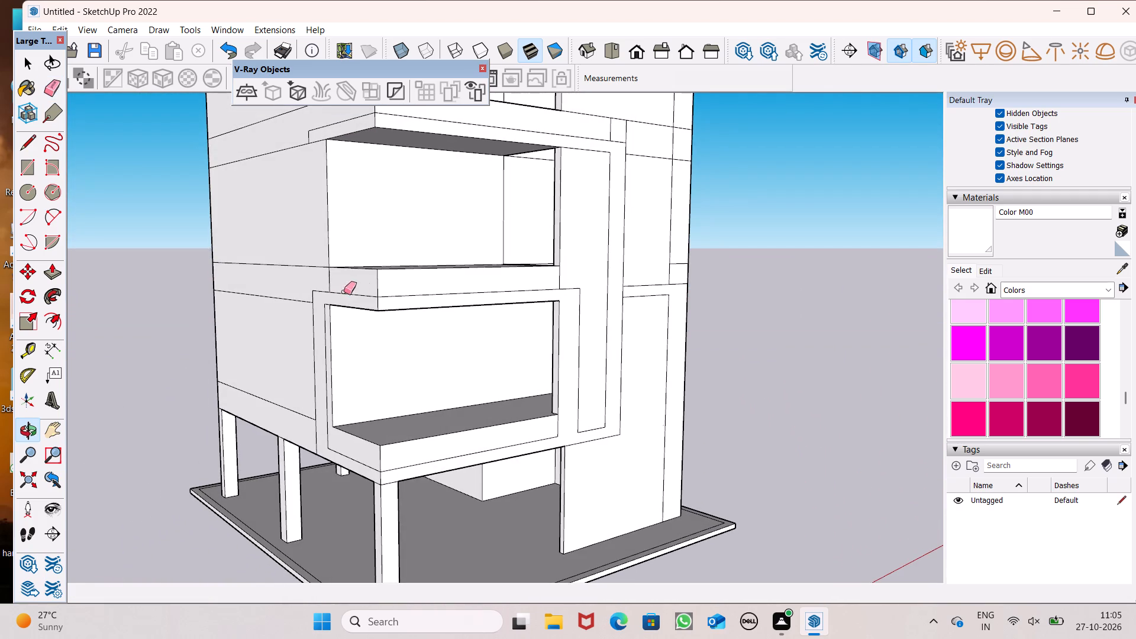
scroll(719, 260, down, 3)
middle_drag(786, 345, 850, 382)
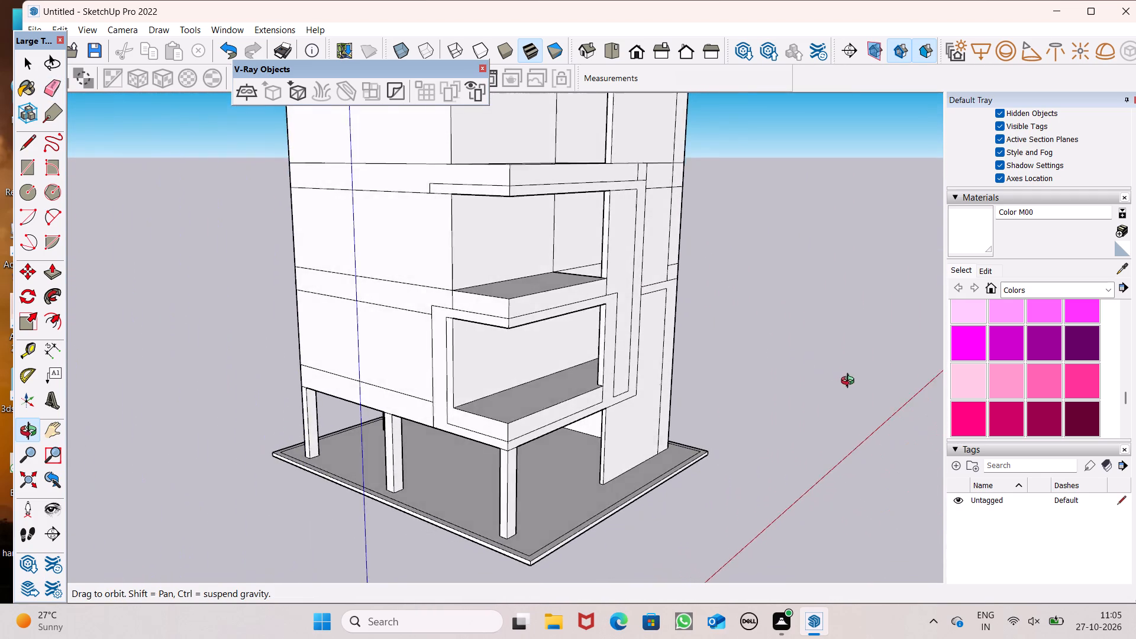
middle_drag(850, 382, 690, 356)
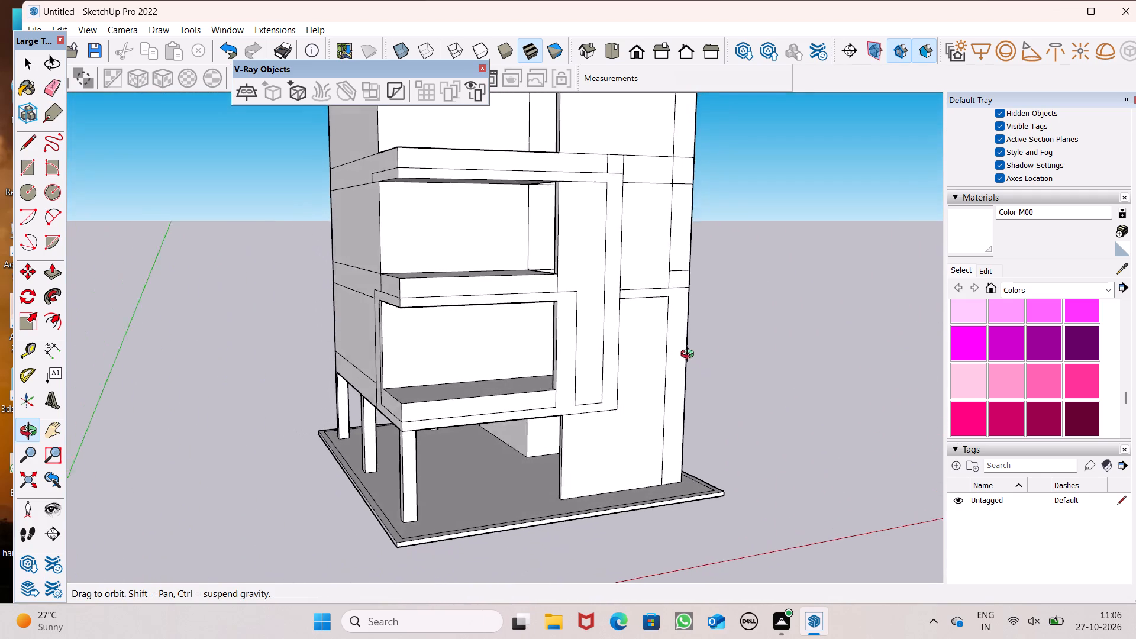
middle_drag(690, 356, 692, 374)
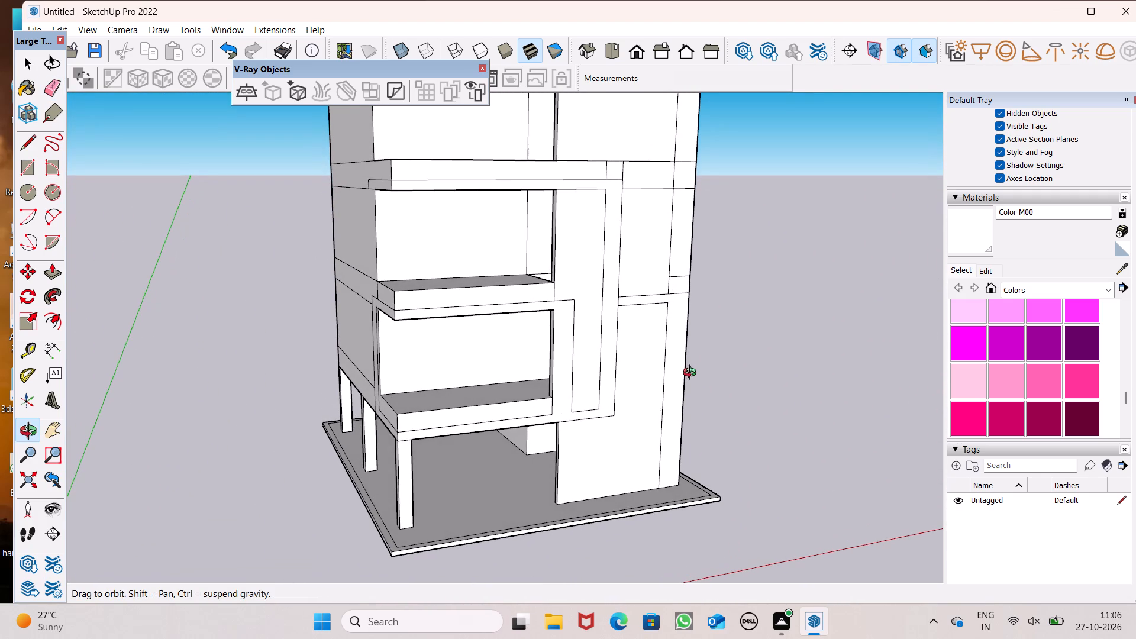
middle_drag(692, 374, 693, 375)
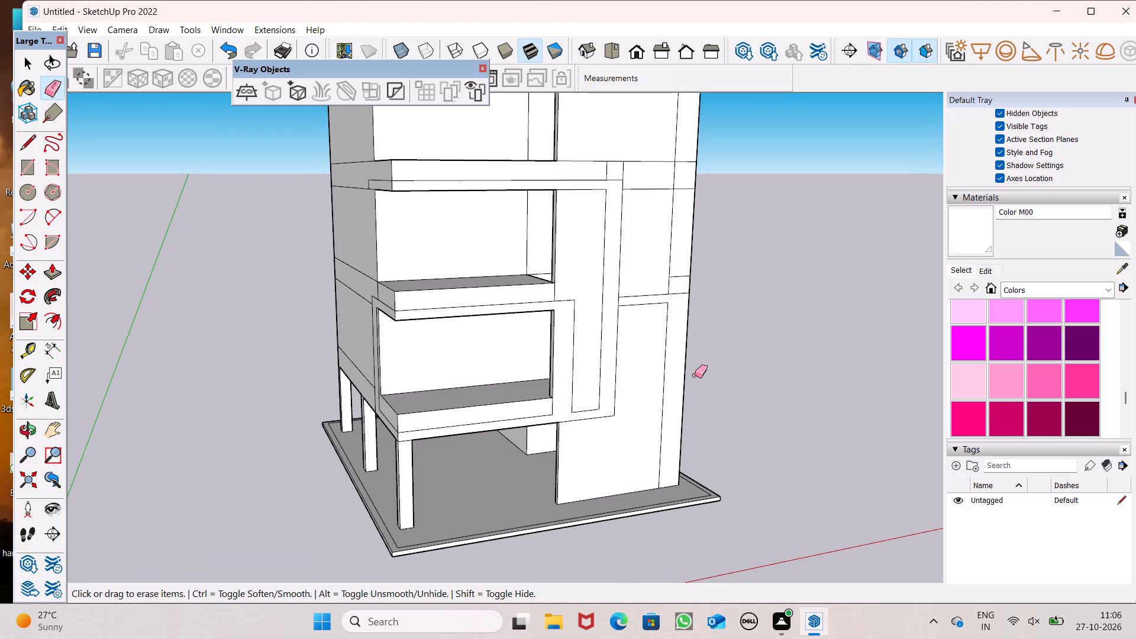
scroll(695, 375, down, 1)
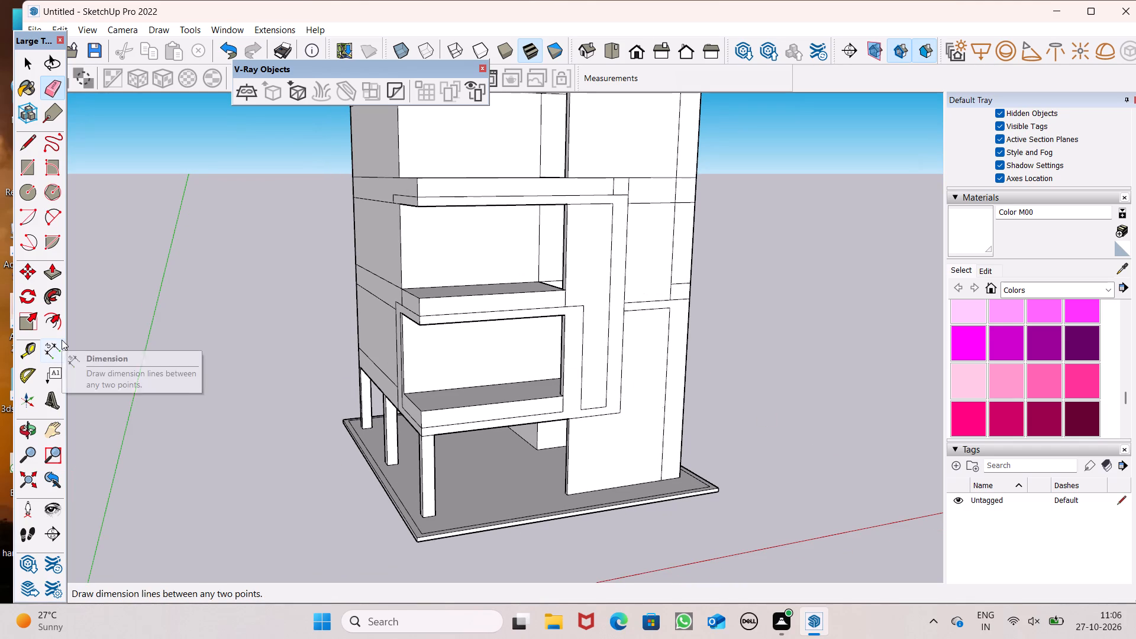
click(49, 278)
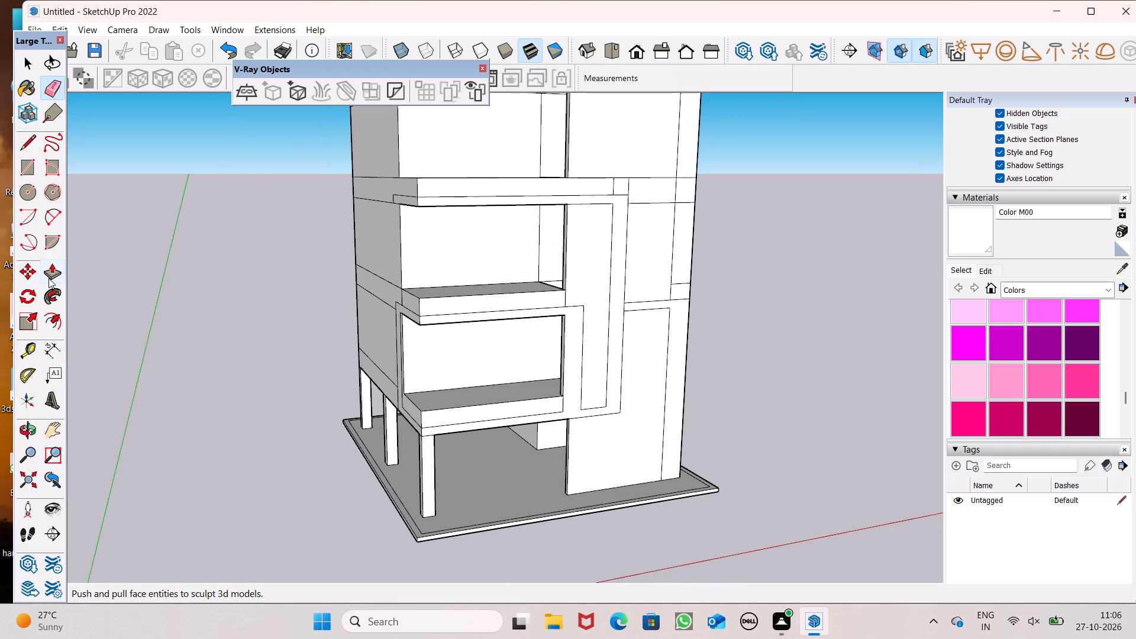
scroll(379, 437, up, 1)
middle_drag(506, 455, 585, 464)
scroll(585, 466, up, 1)
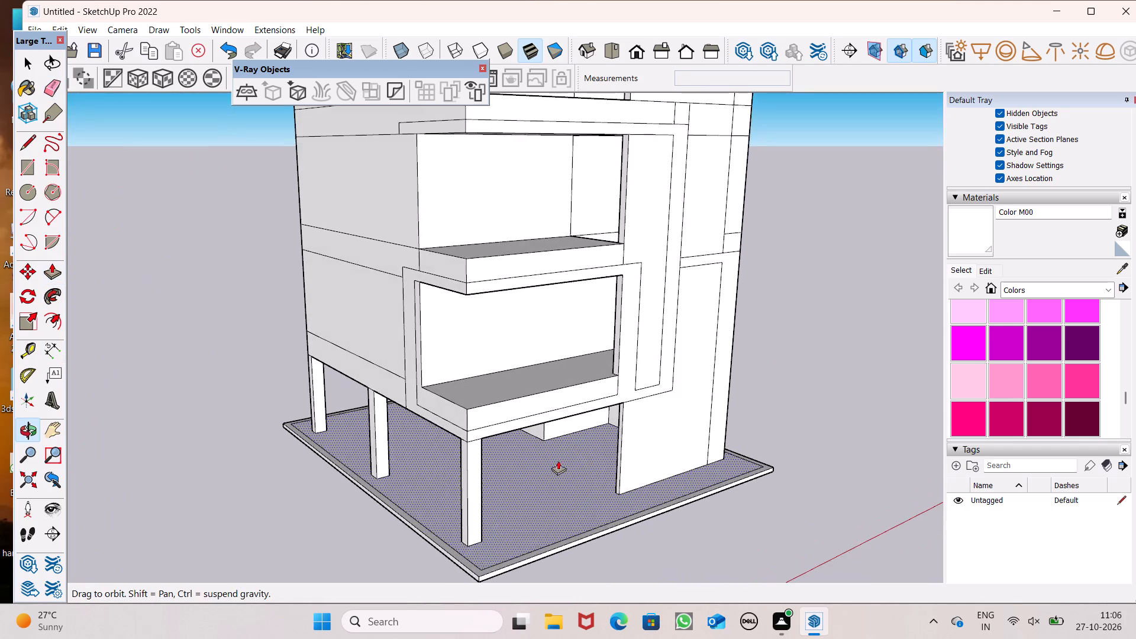
scroll(463, 447, up, 5)
drag(483, 425, 483, 427)
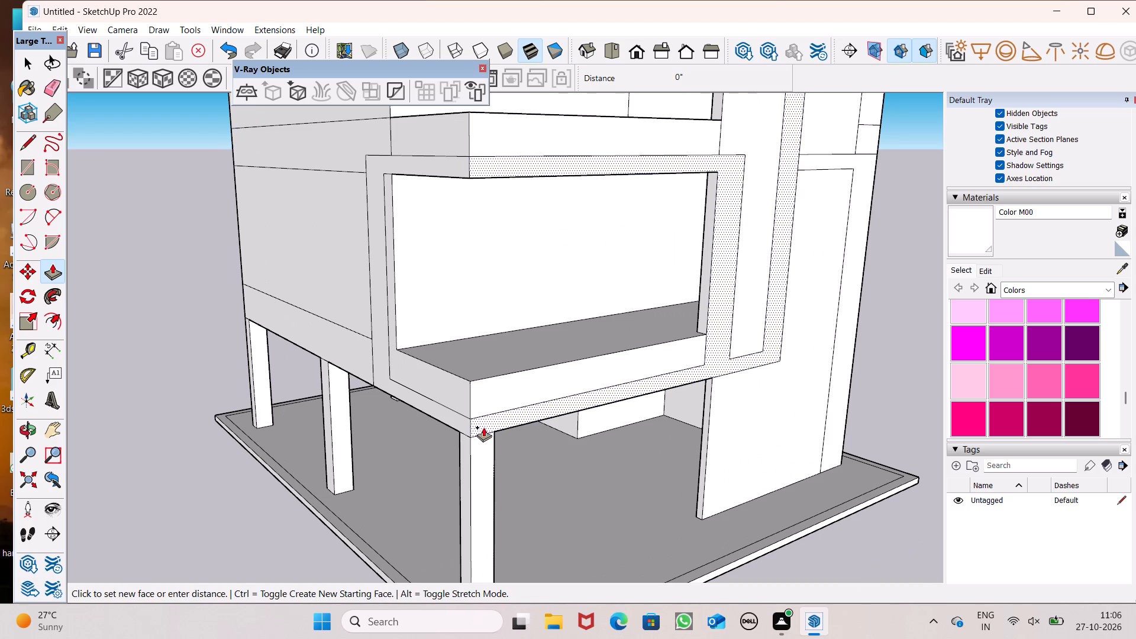
drag(483, 427, 492, 438)
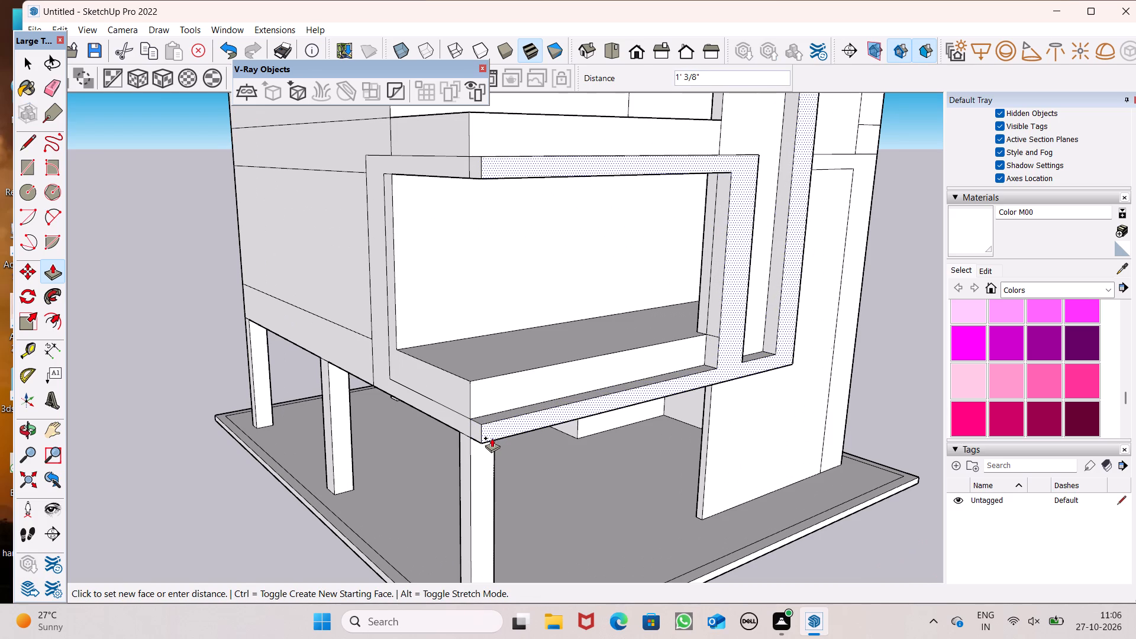
drag(492, 438, 493, 438)
Push/Pull the side wall's band face around the lowest balcony opening outward by about 1' 3".
middle_drag(478, 420, 553, 445)
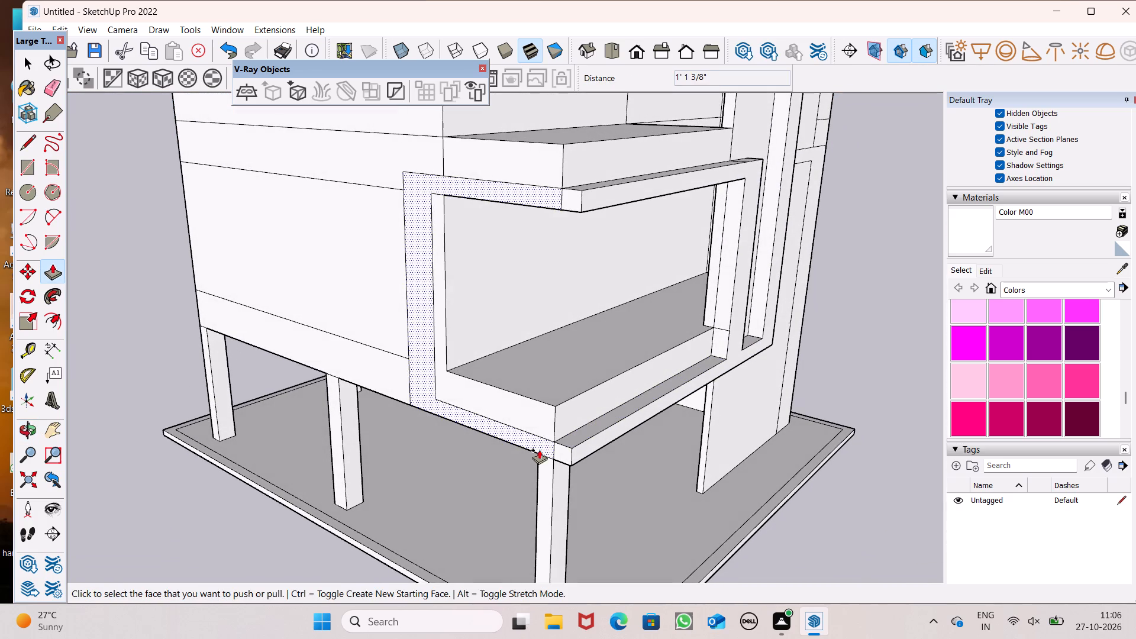
drag(539, 450, 528, 475)
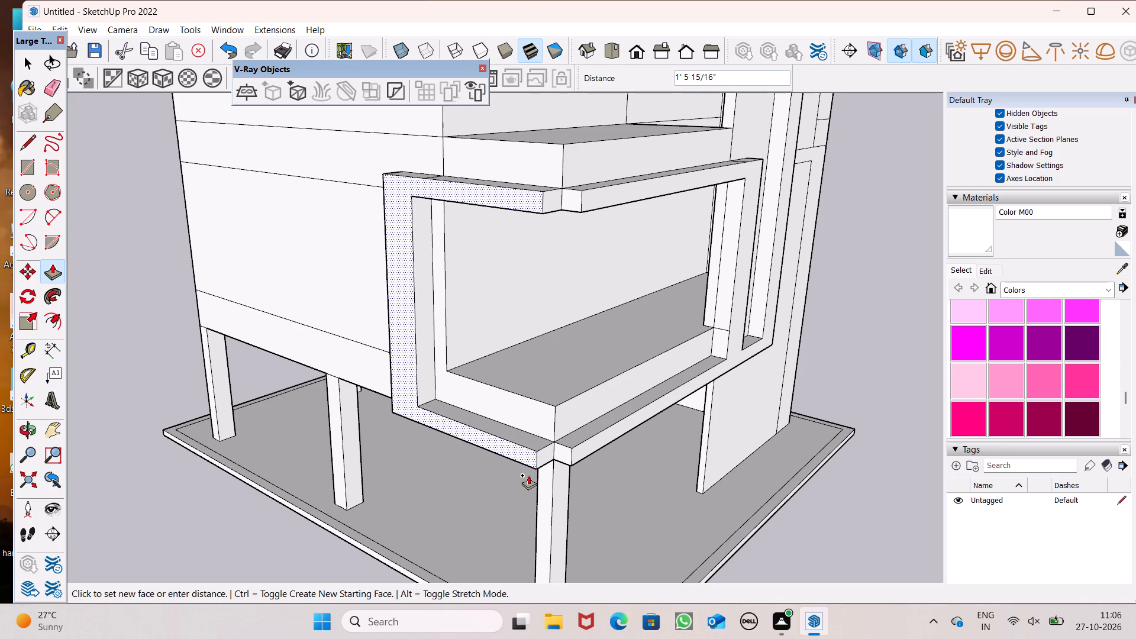
drag(528, 475, 533, 474)
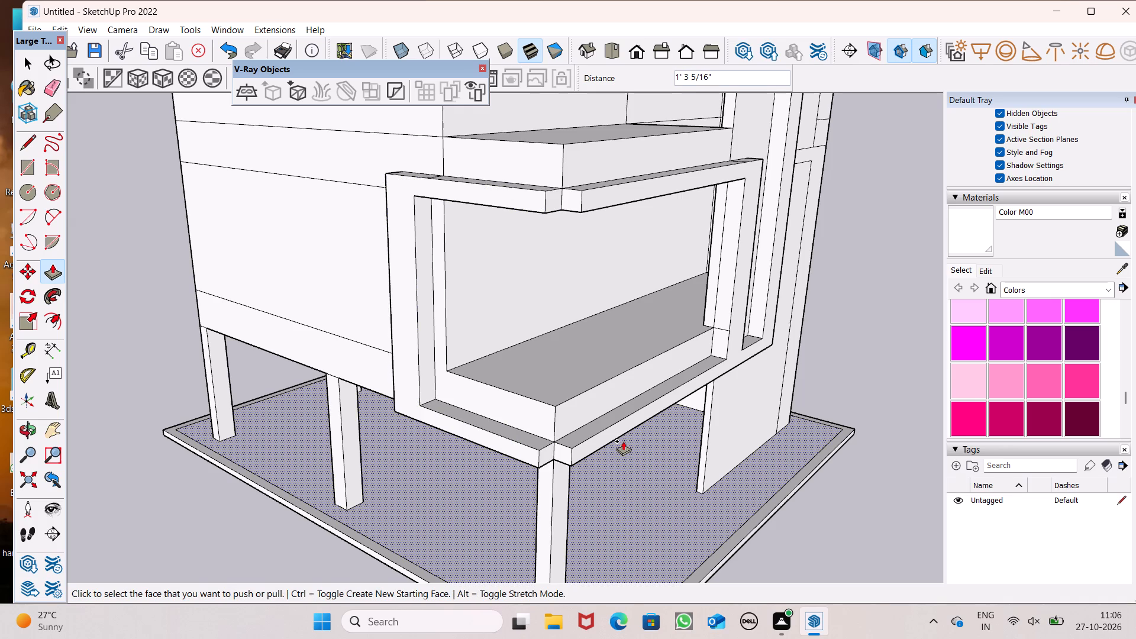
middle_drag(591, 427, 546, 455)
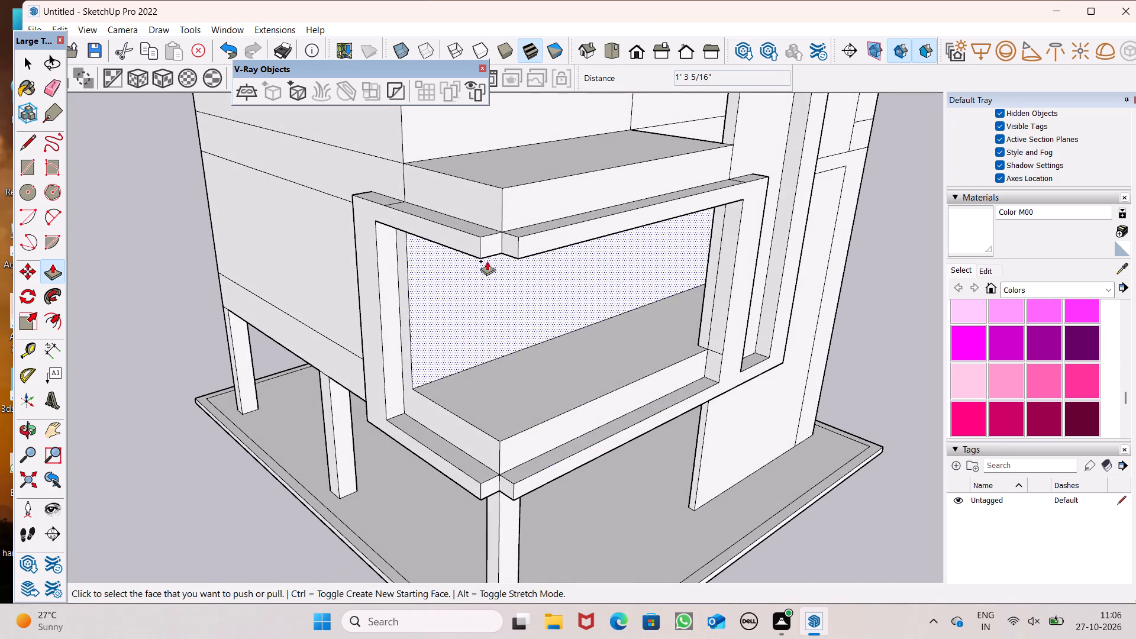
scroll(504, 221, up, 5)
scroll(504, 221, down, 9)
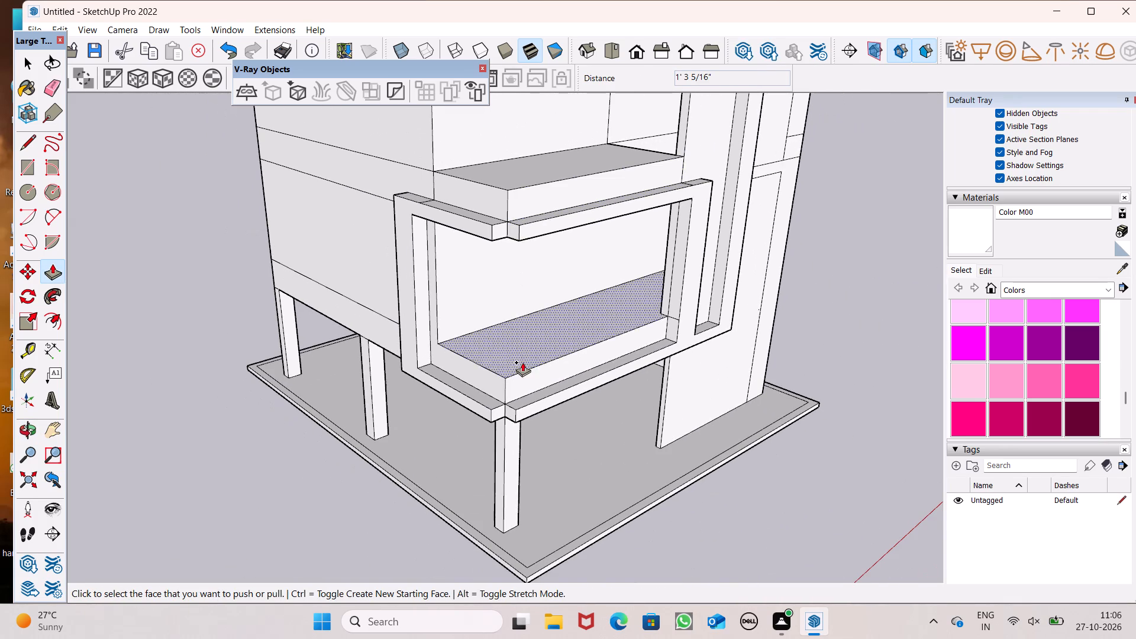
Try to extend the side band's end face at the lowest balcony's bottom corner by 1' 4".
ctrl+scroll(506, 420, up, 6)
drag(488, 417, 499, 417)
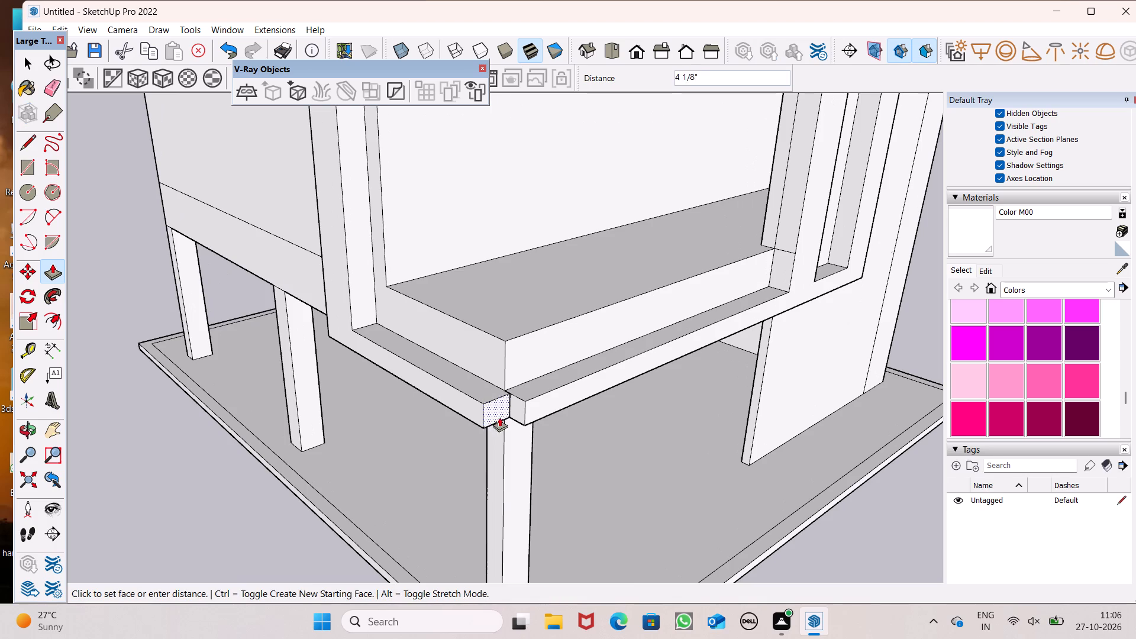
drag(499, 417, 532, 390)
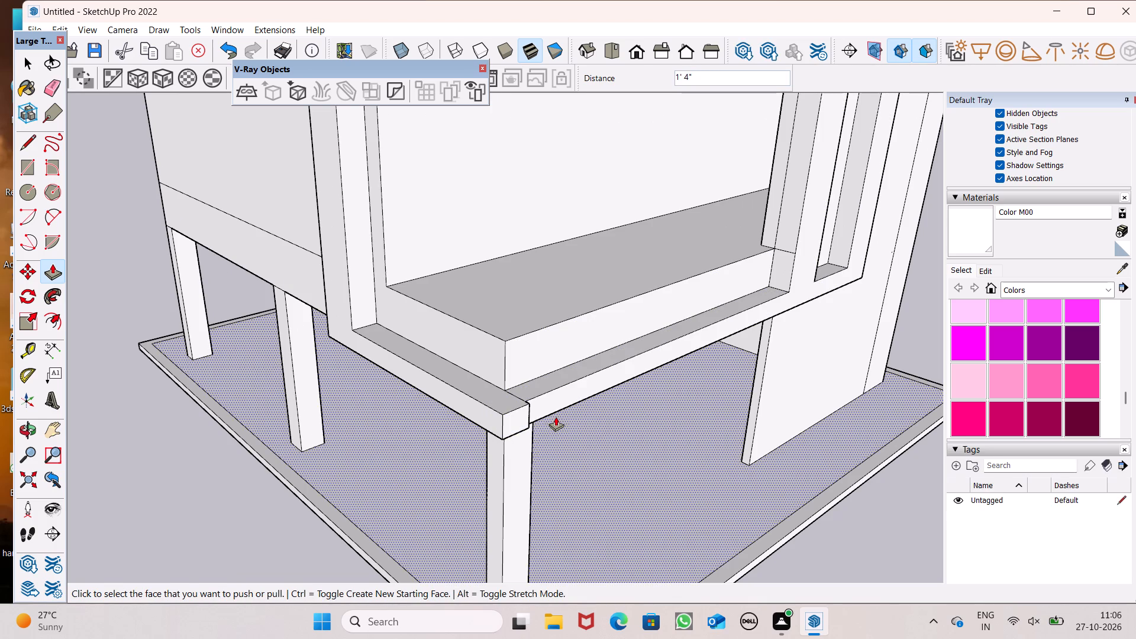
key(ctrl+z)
Push/Pull the side band's end faces at the lowest balcony's bottom and top corners by about 1' 1" to meet the front band.
drag(492, 407, 531, 395)
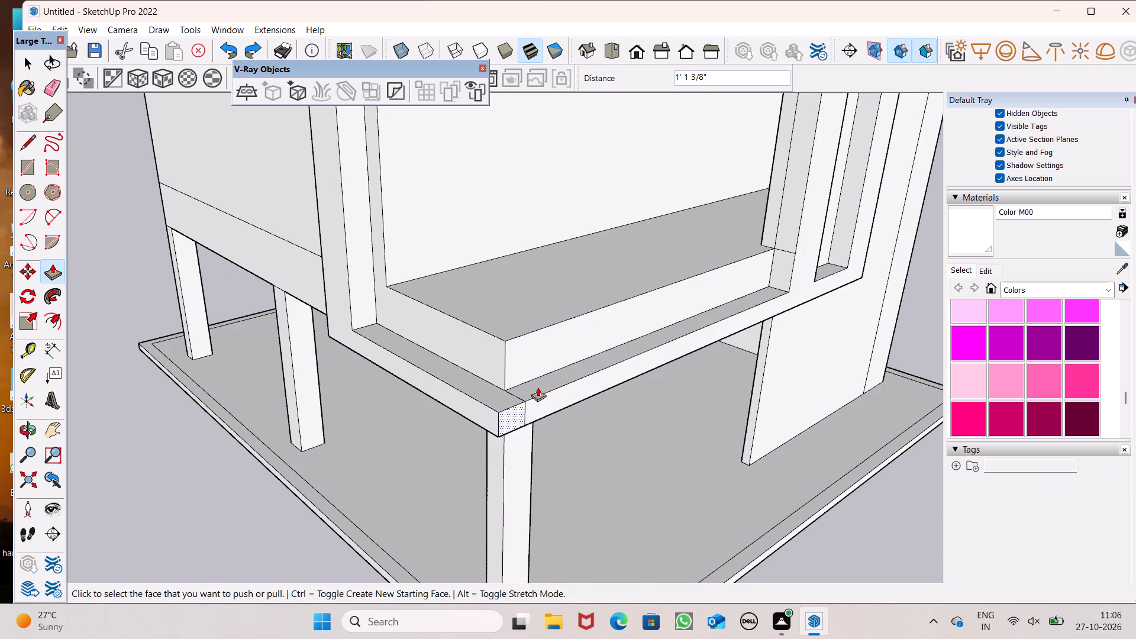
scroll(606, 369, down, 6)
scroll(553, 234, up, 12)
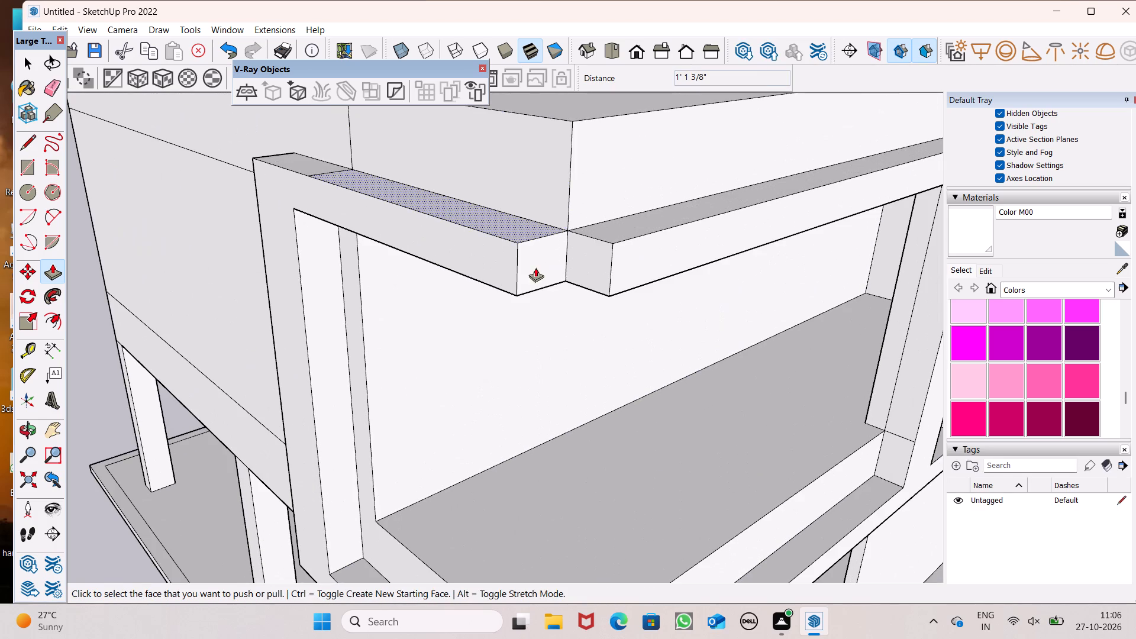
drag(538, 269, 616, 244)
Erase the leftover seam lines where the side and front bands join at the lowest balcony's top corner.
scroll(608, 181, down, 13)
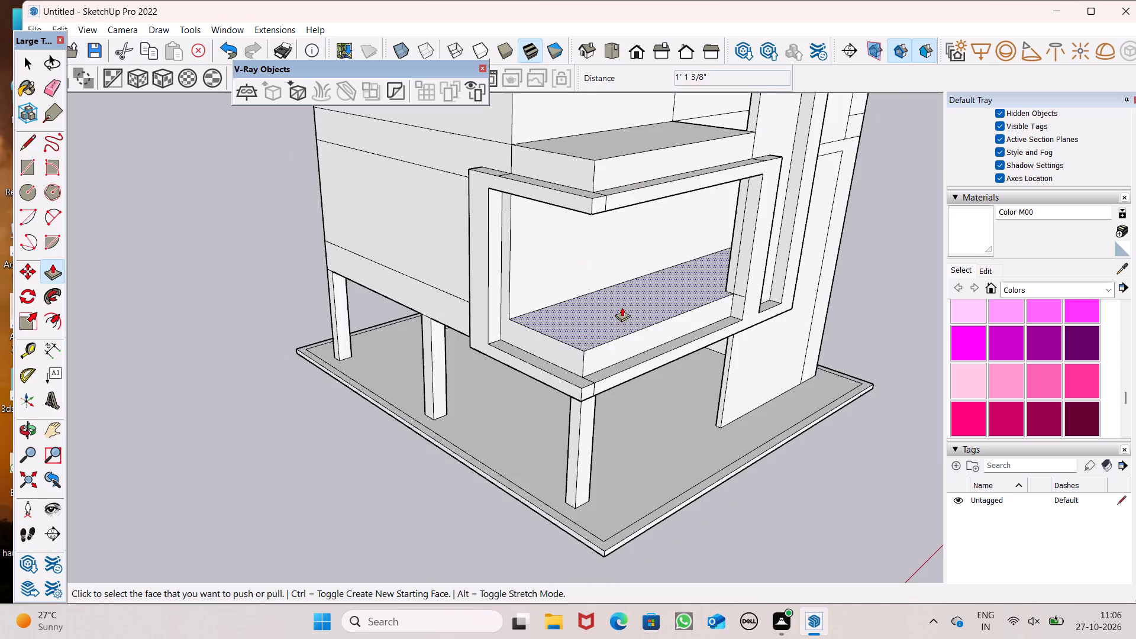
middle_drag(624, 309, 554, 241)
scroll(493, 341, up, 1)
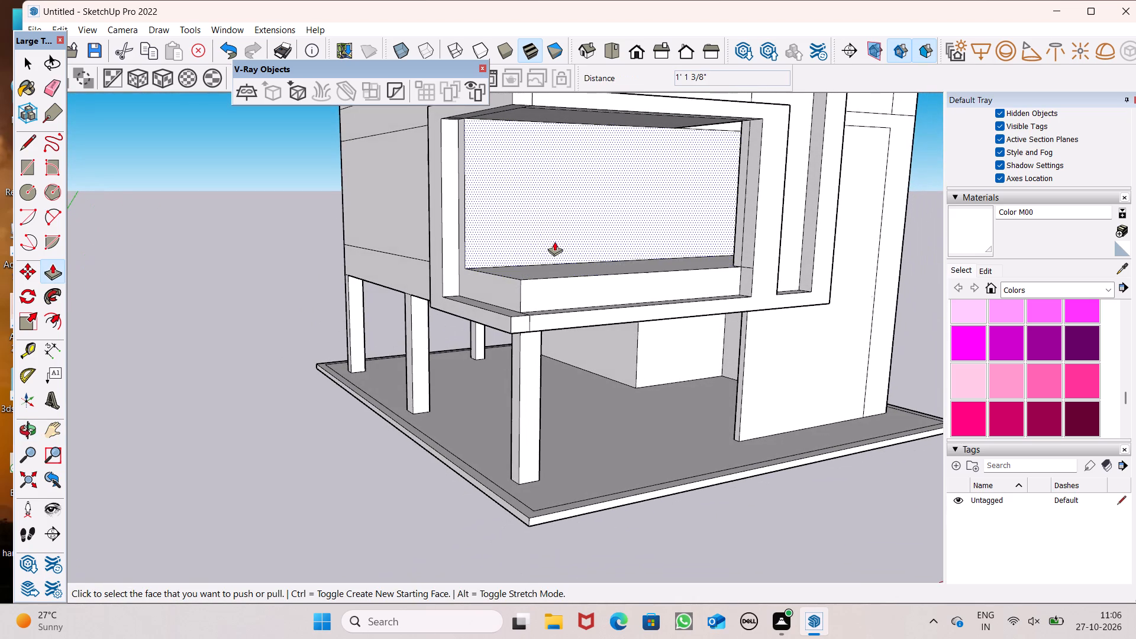
click(54, 79)
middle_drag(298, 231, 335, 314)
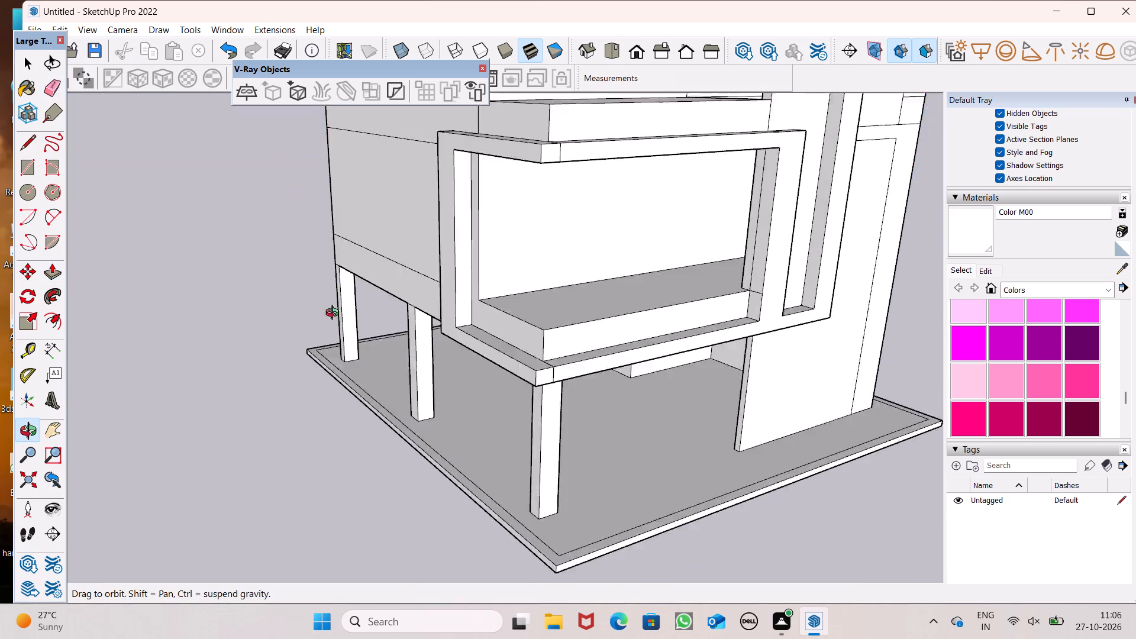
middle_drag(335, 314, 354, 357)
scroll(566, 282, up, 5)
click(625, 257)
drag(631, 283, 623, 283)
Erase the vertical and top seam lines where the bands join at the lowest balcony's bottom corner.
scroll(589, 208, down, 6)
middle_drag(615, 330, 621, 271)
scroll(588, 402, up, 7)
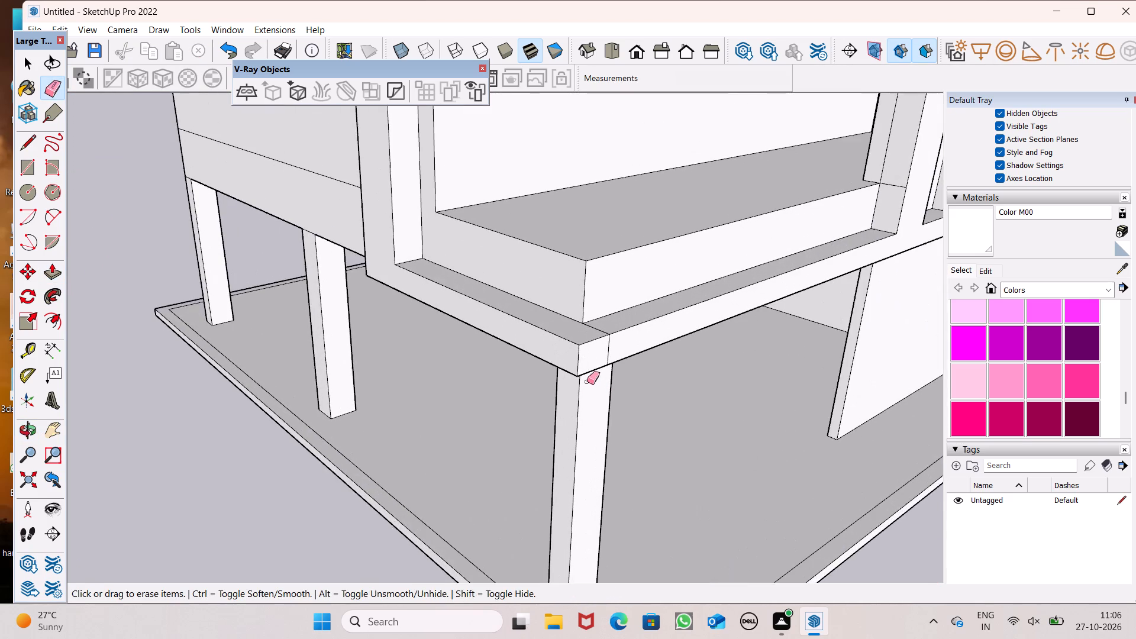
scroll(608, 367, up, 7)
drag(601, 335, 618, 327)
drag(596, 291, 589, 305)
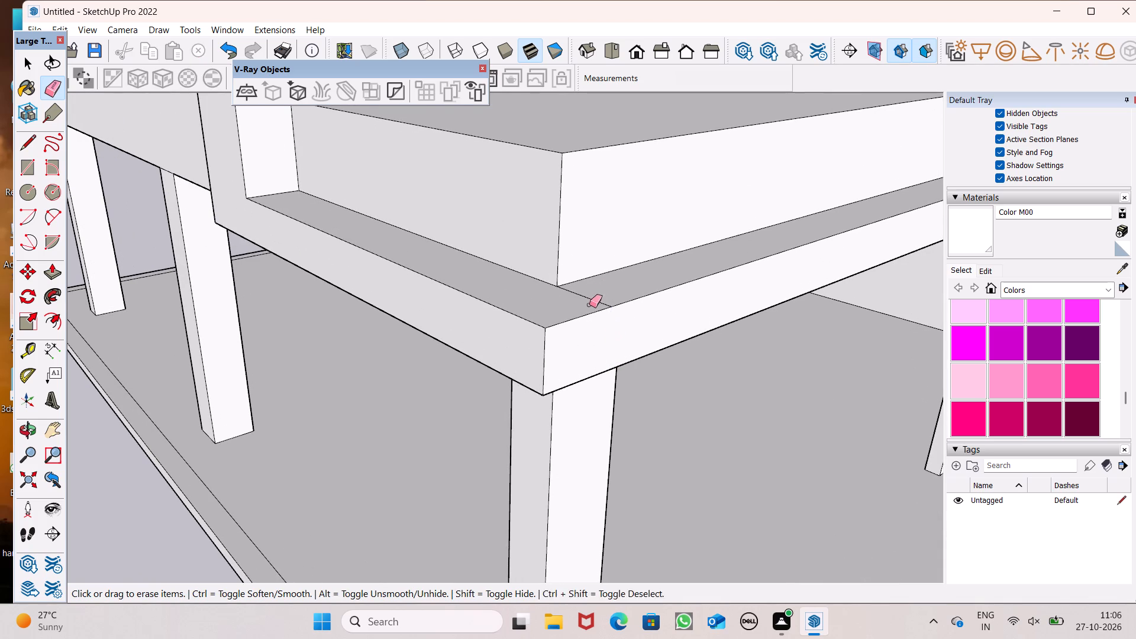
drag(589, 305, 588, 305)
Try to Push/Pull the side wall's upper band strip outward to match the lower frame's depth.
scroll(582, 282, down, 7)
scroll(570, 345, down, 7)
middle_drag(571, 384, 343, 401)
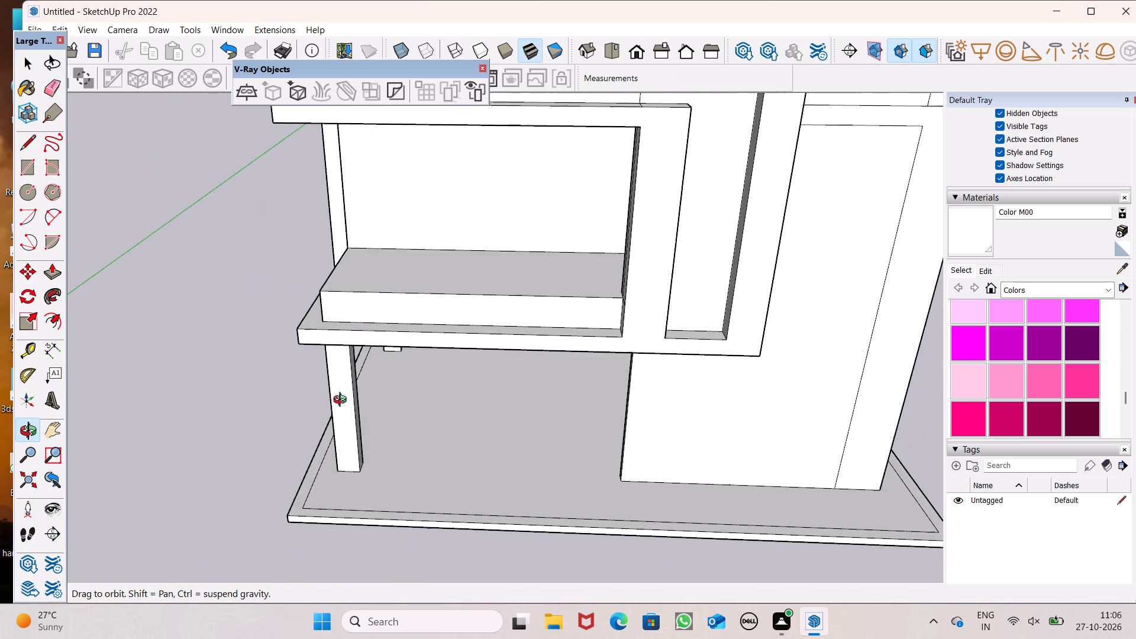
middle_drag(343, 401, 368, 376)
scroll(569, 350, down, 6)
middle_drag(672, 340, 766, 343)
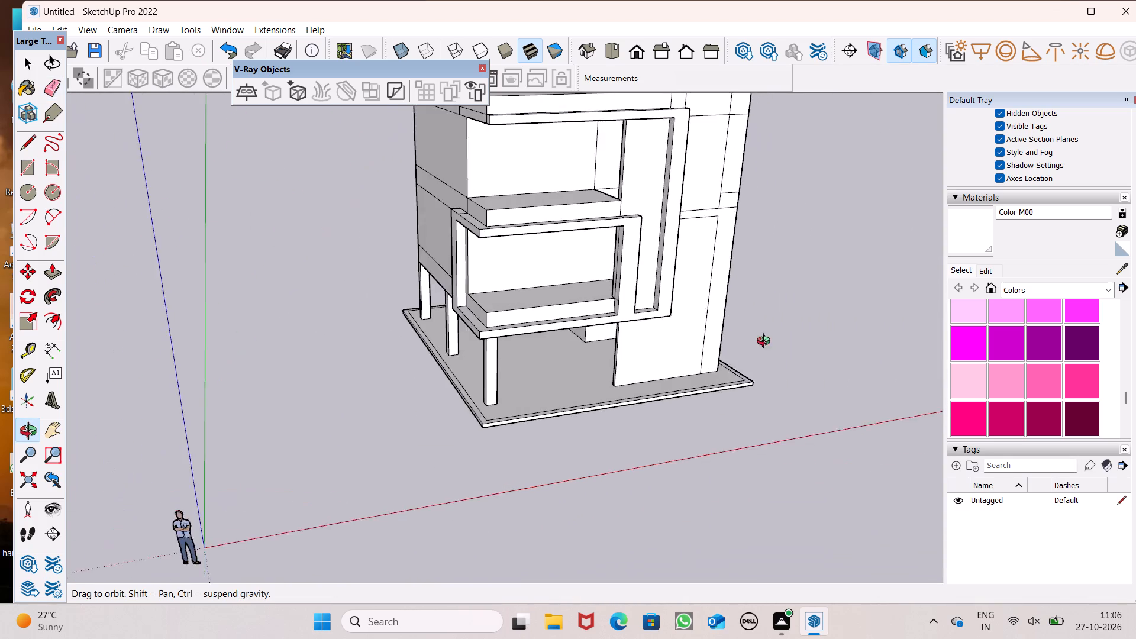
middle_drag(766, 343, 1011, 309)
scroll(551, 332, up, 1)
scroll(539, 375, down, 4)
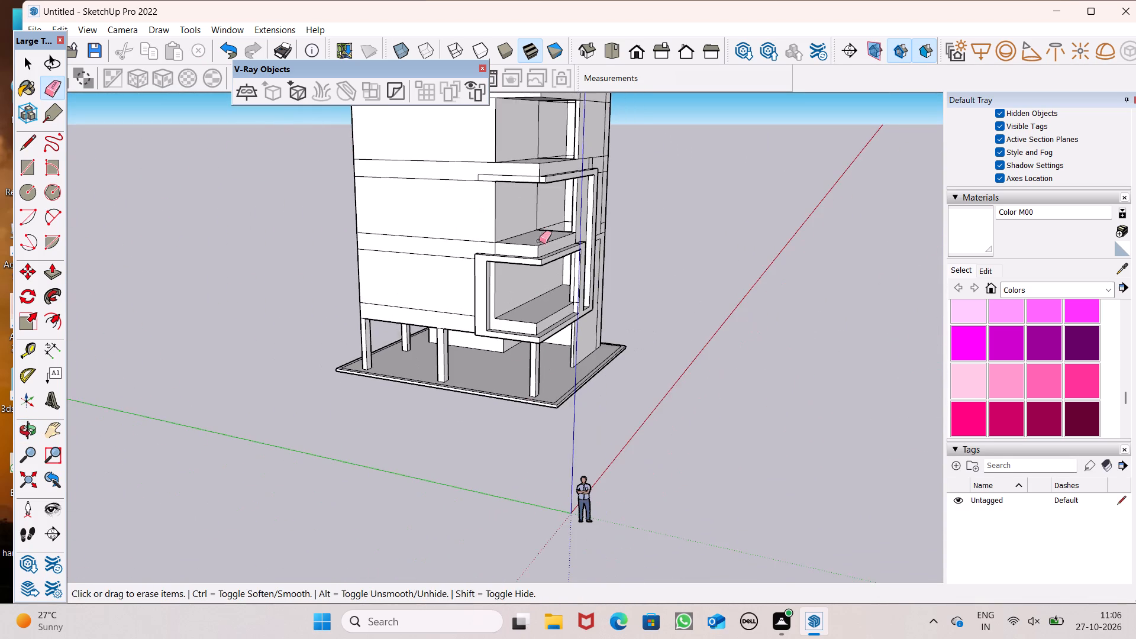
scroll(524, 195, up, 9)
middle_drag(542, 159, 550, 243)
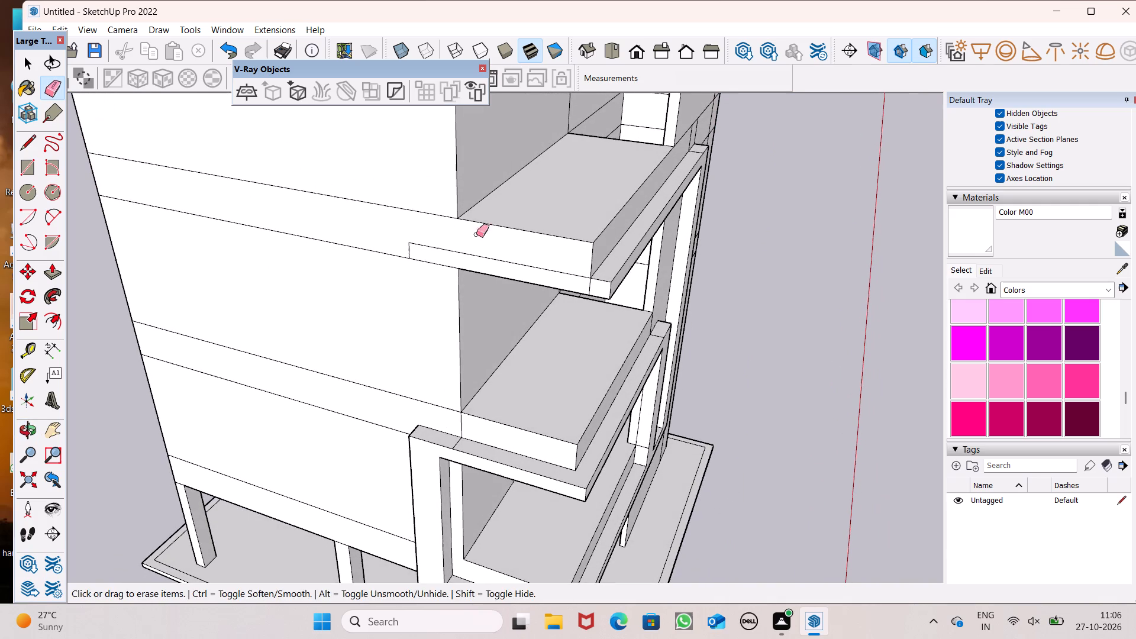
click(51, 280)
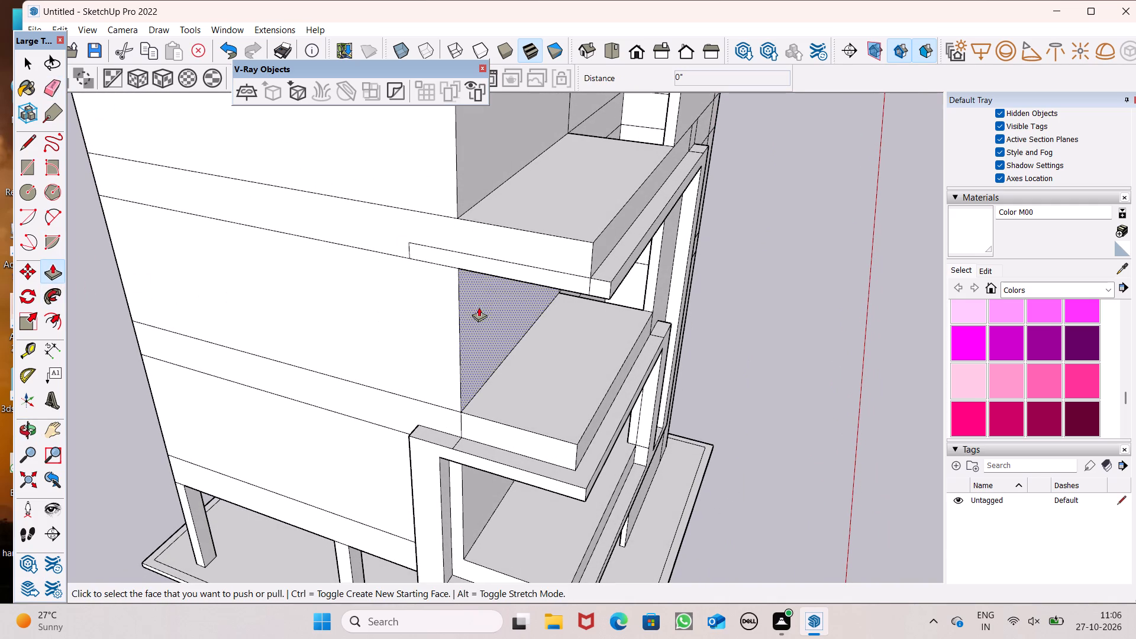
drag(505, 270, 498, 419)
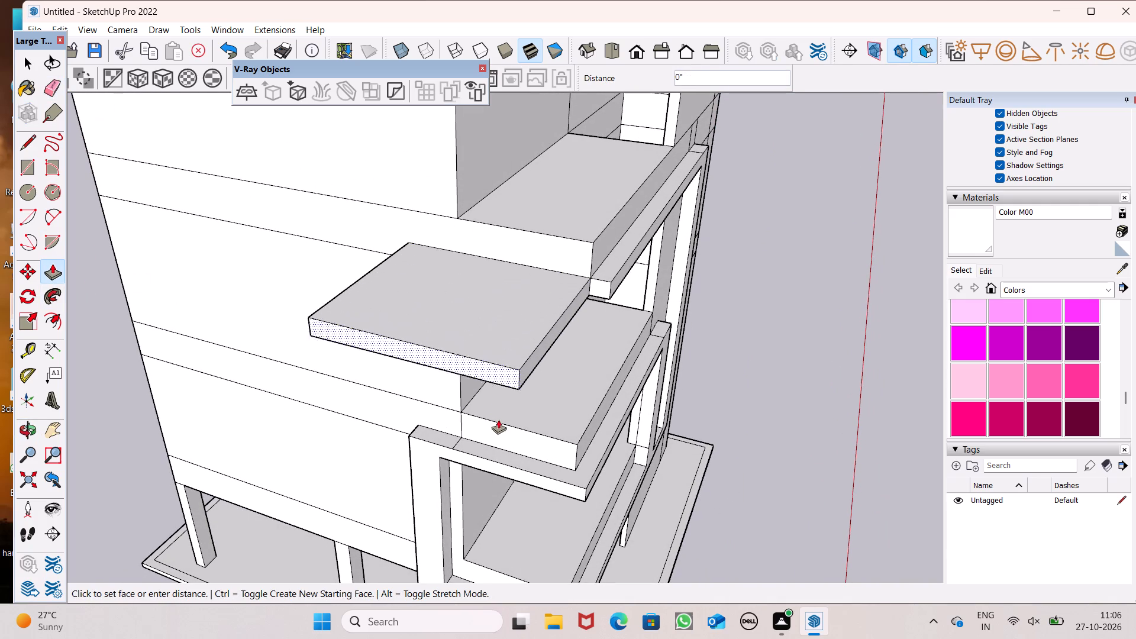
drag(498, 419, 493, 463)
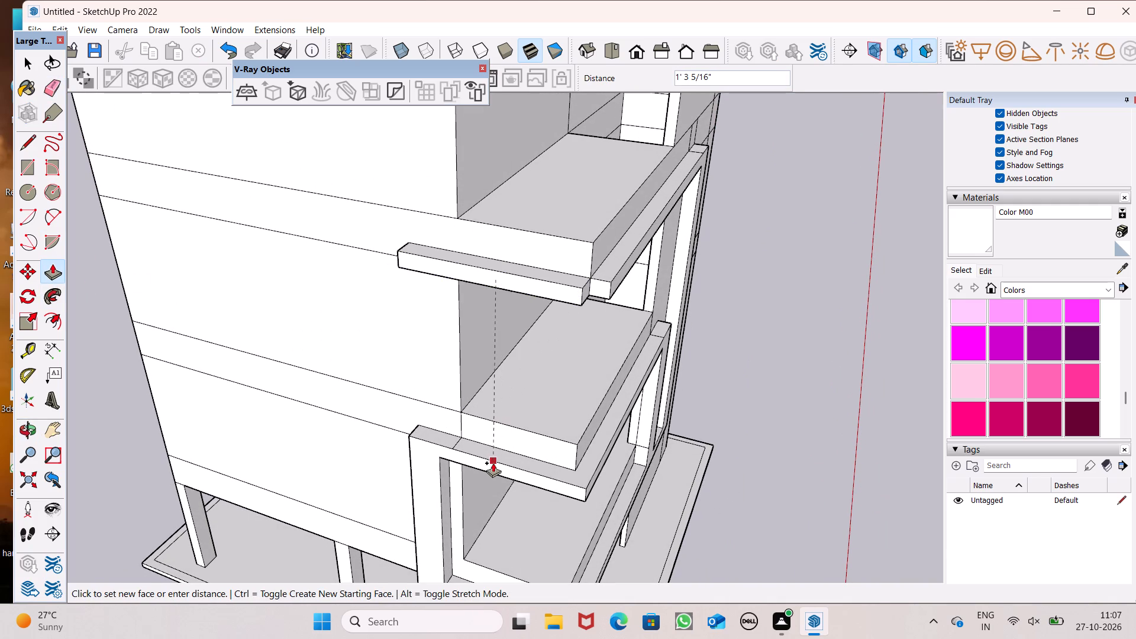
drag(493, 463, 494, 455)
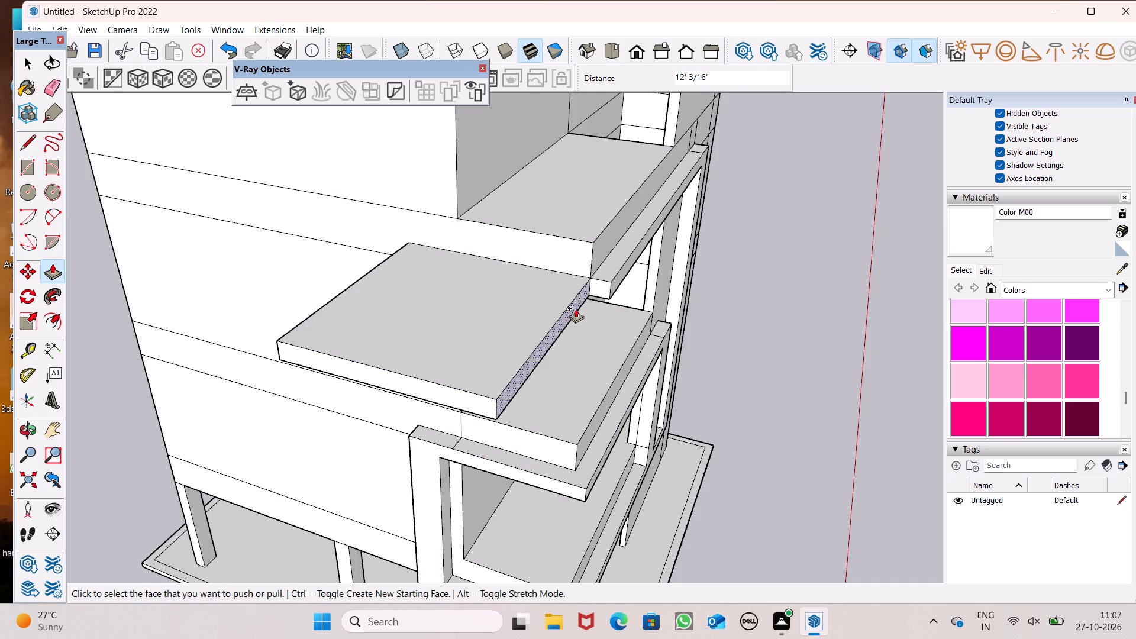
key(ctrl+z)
Push/Pull the side wall's upper band strip outward by about 1' 3", flush with the lower frame's face.
drag(550, 278, 560, 487)
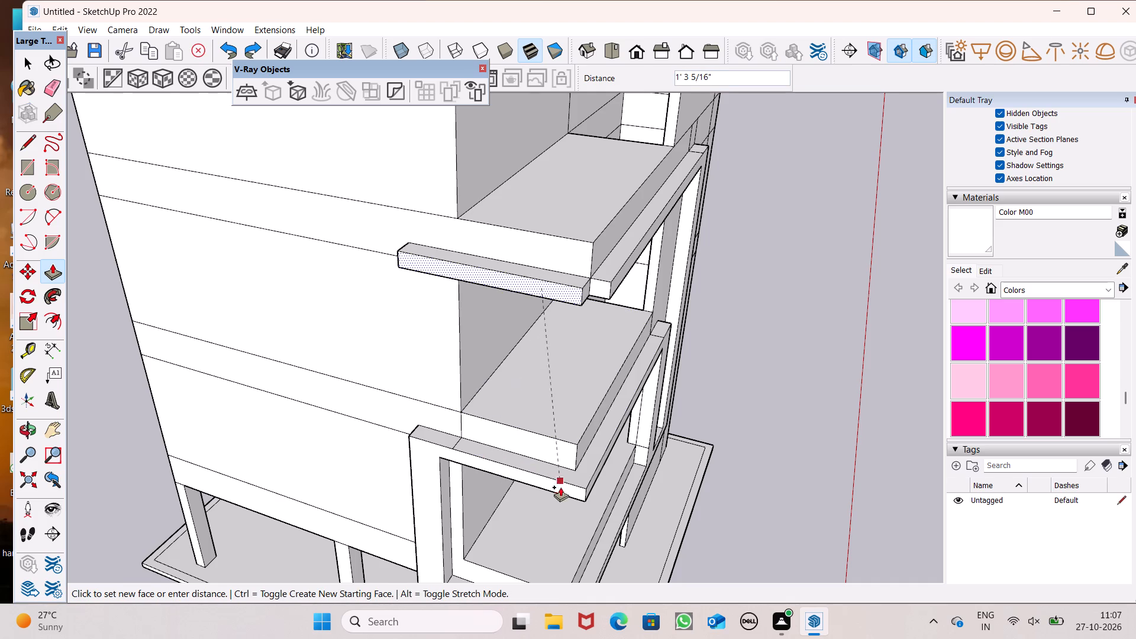
drag(560, 487, 583, 490)
Push/Pull the front band's end face at the upper slab corner by about 1' 3", flush with the side strip.
middle_drag(579, 293, 549, 270)
scroll(579, 293, up, 7)
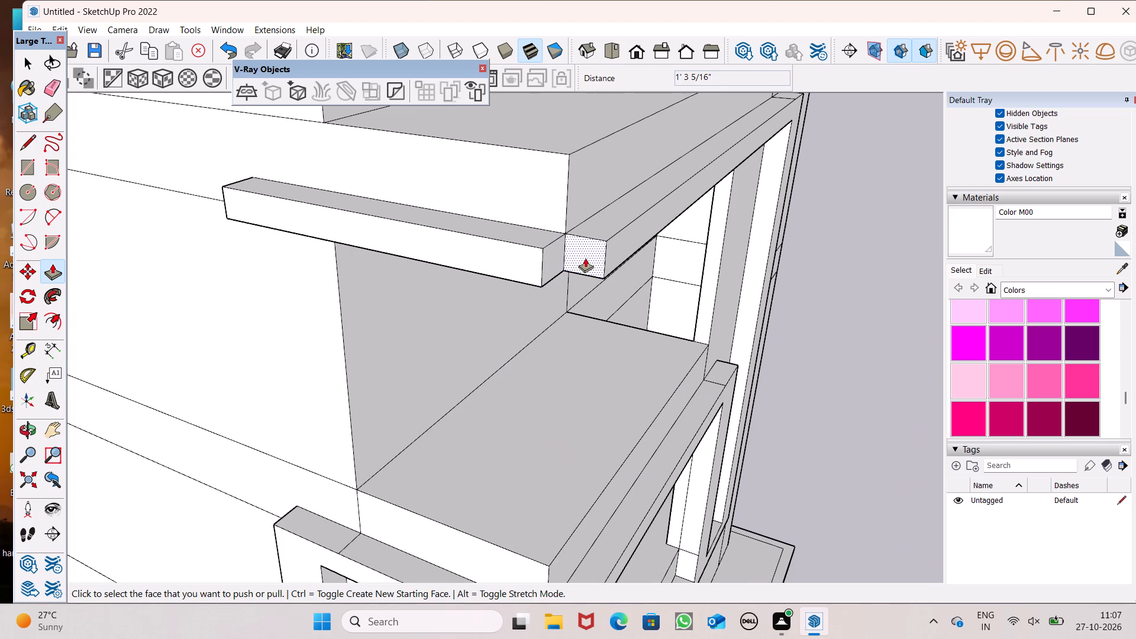
drag(550, 259, 544, 261)
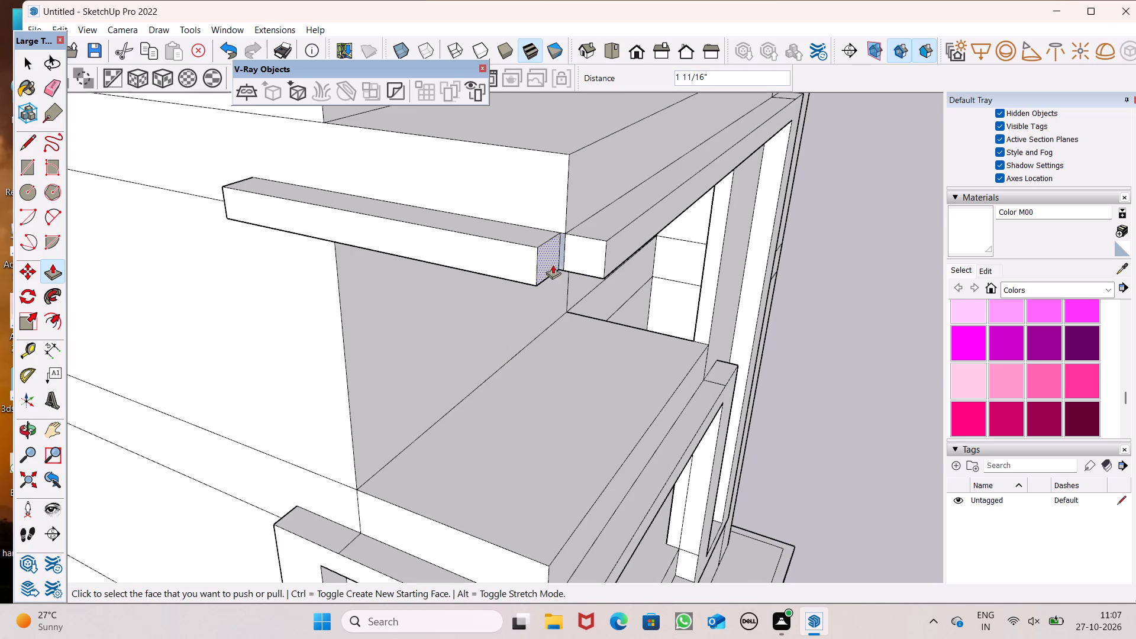
key(ctrl+z)
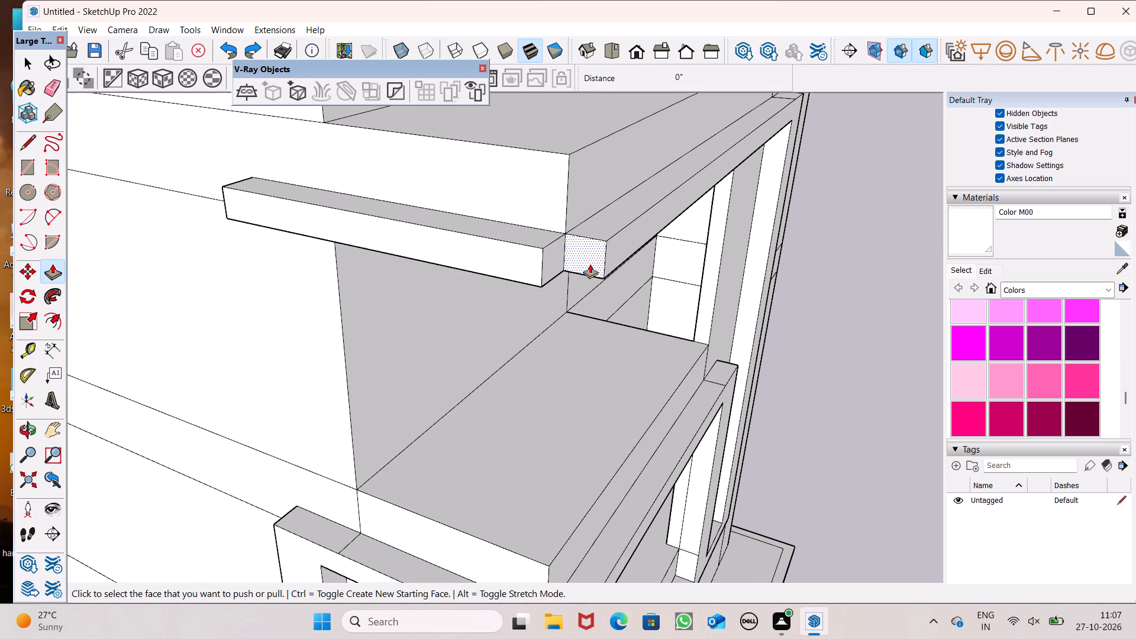
drag(590, 264, 527, 247)
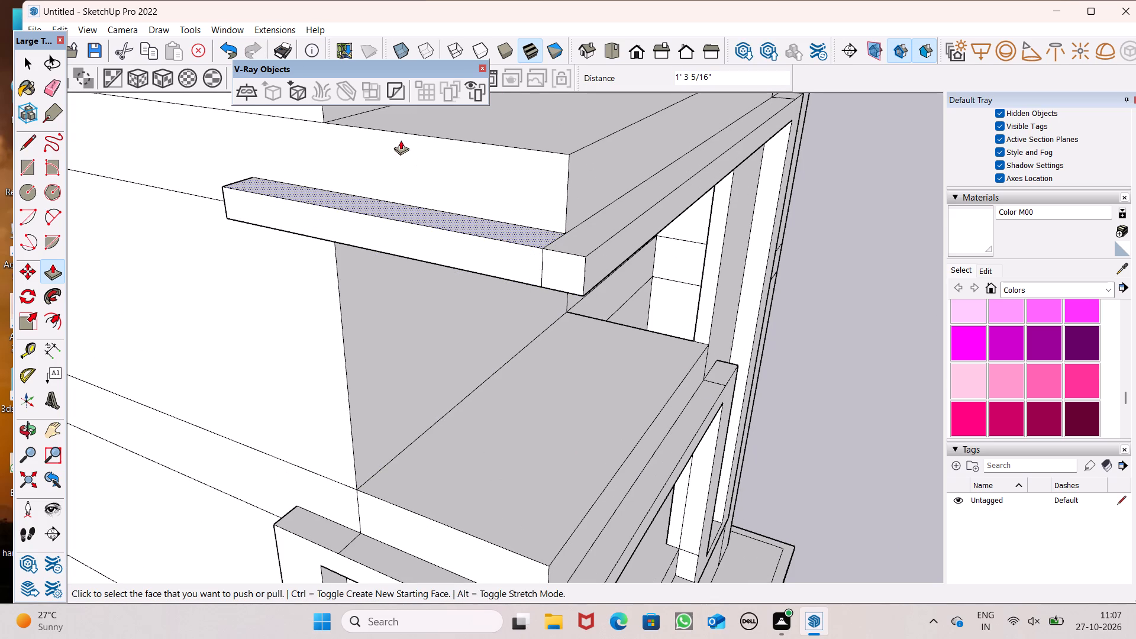
Erase the vertical and top seam lines where the upper side strip joins the front band.
click(45, 93)
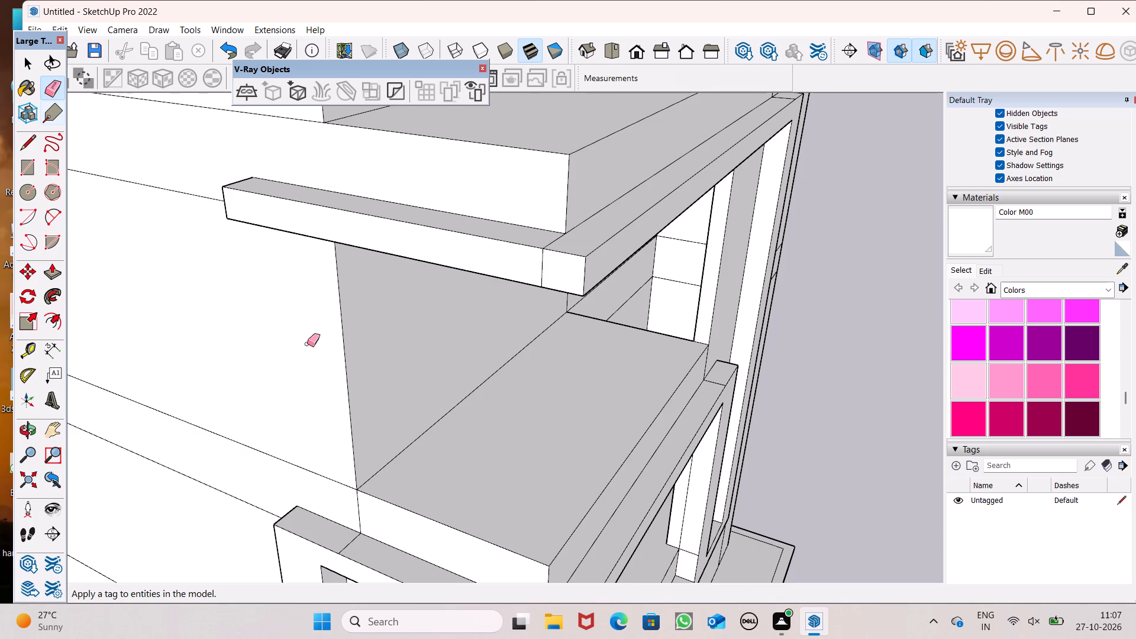
middle_drag(312, 344, 371, 398)
scroll(664, 358, up, 3)
drag(669, 367, 653, 373)
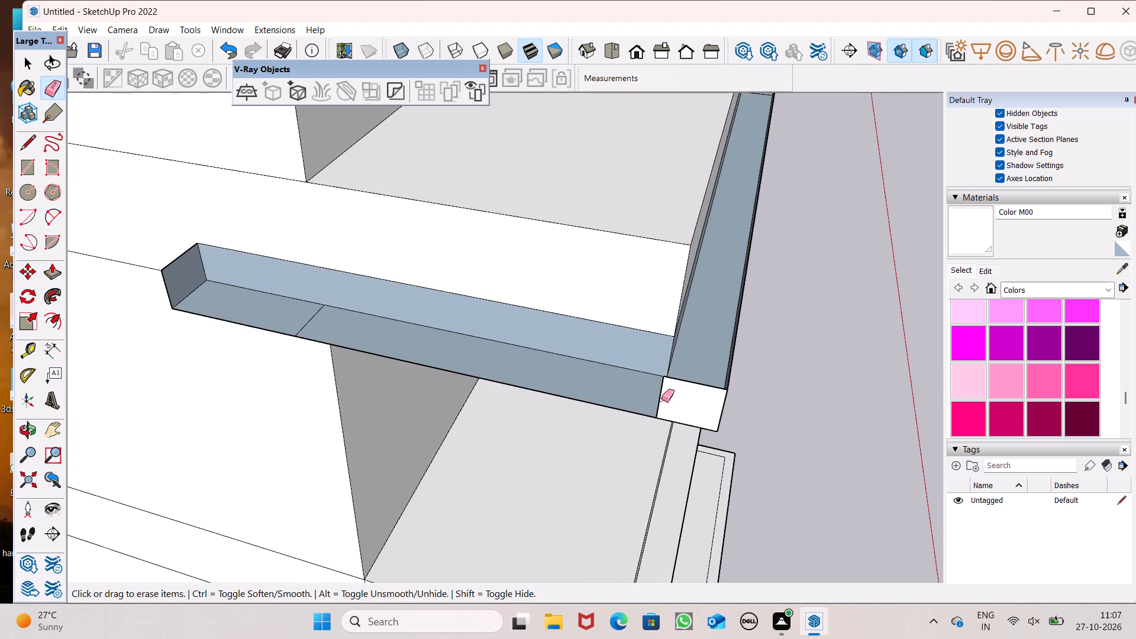
key(ctrl+z)
middle_drag(664, 402, 628, 237)
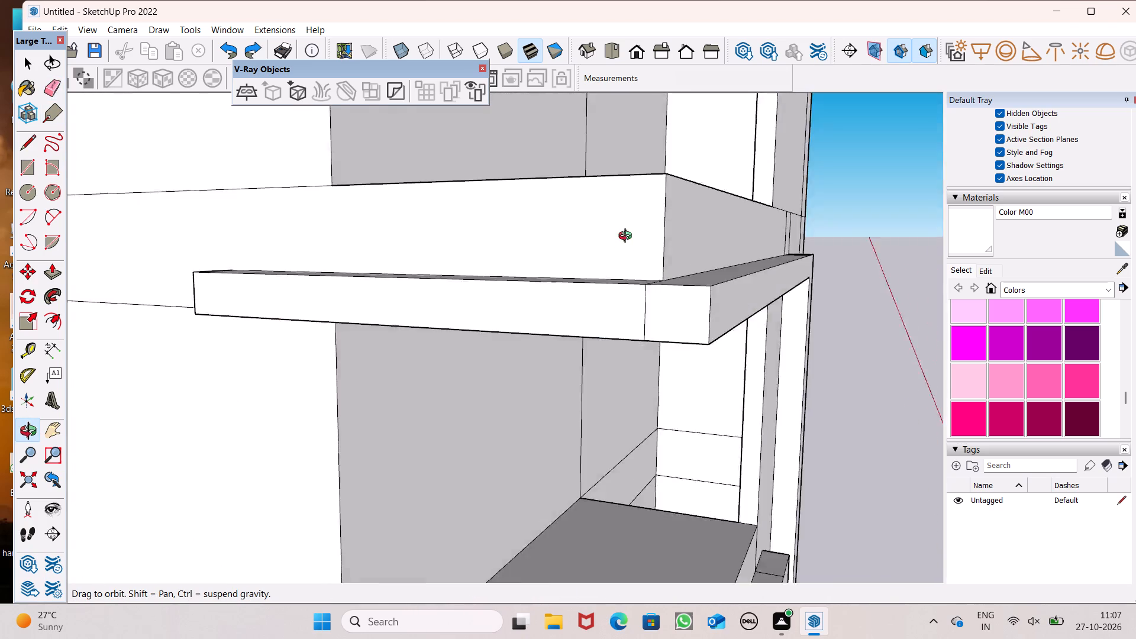
middle_drag(628, 237, 642, 102)
drag(654, 248, 647, 248)
middle_drag(667, 256, 783, 603)
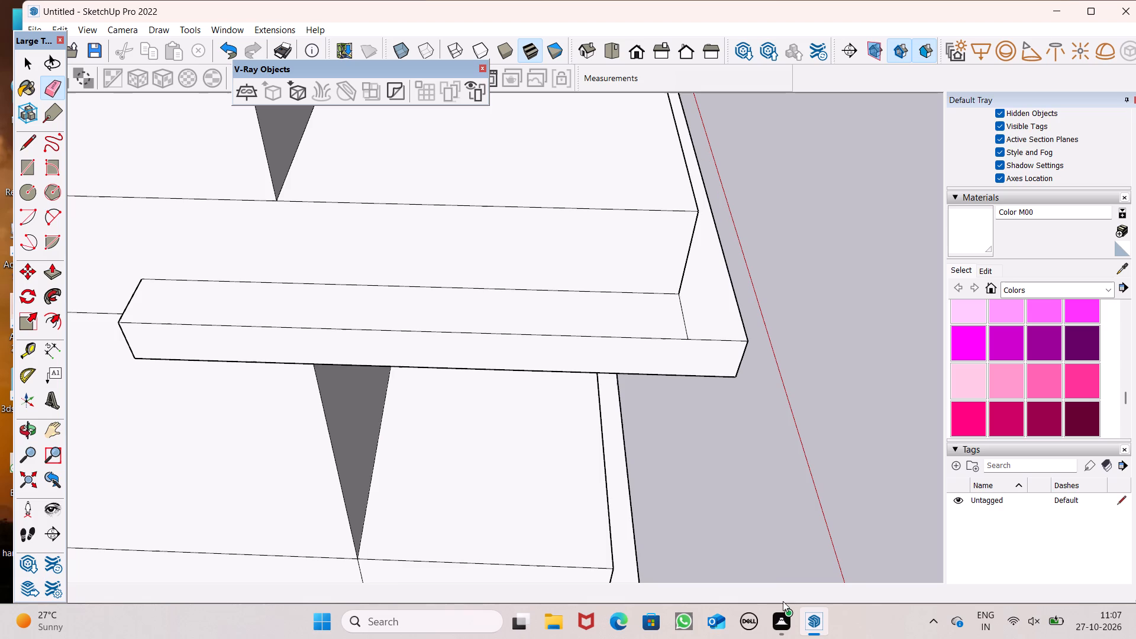
scroll(654, 340, up, 2)
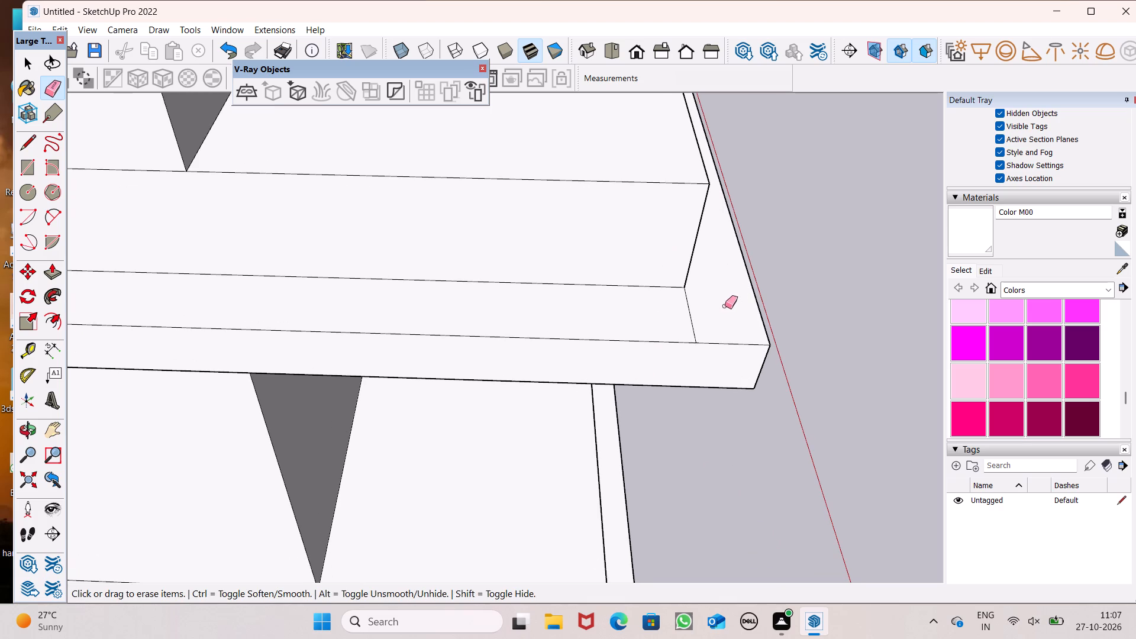
drag(694, 317, 679, 315)
Erase the short seam line on the upper side strip's underside beside the balcony opening's wall corner.
scroll(536, 211, down, 6)
middle_drag(619, 275, 514, 115)
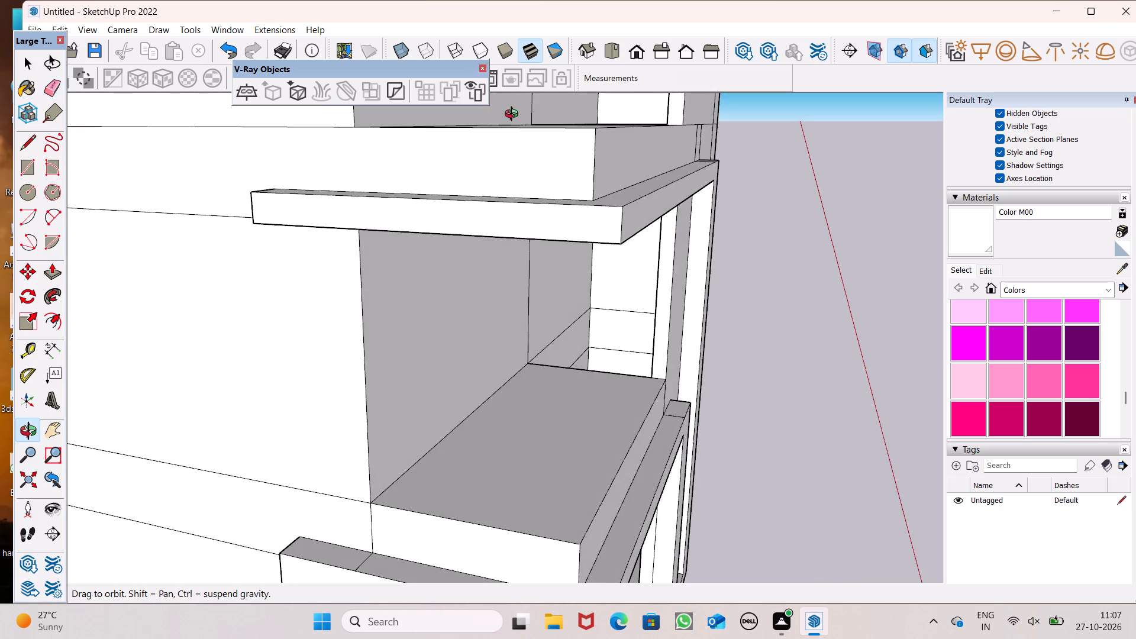
middle_drag(514, 115, 504, 87)
scroll(612, 265, down, 4)
middle_drag(612, 334, 536, 213)
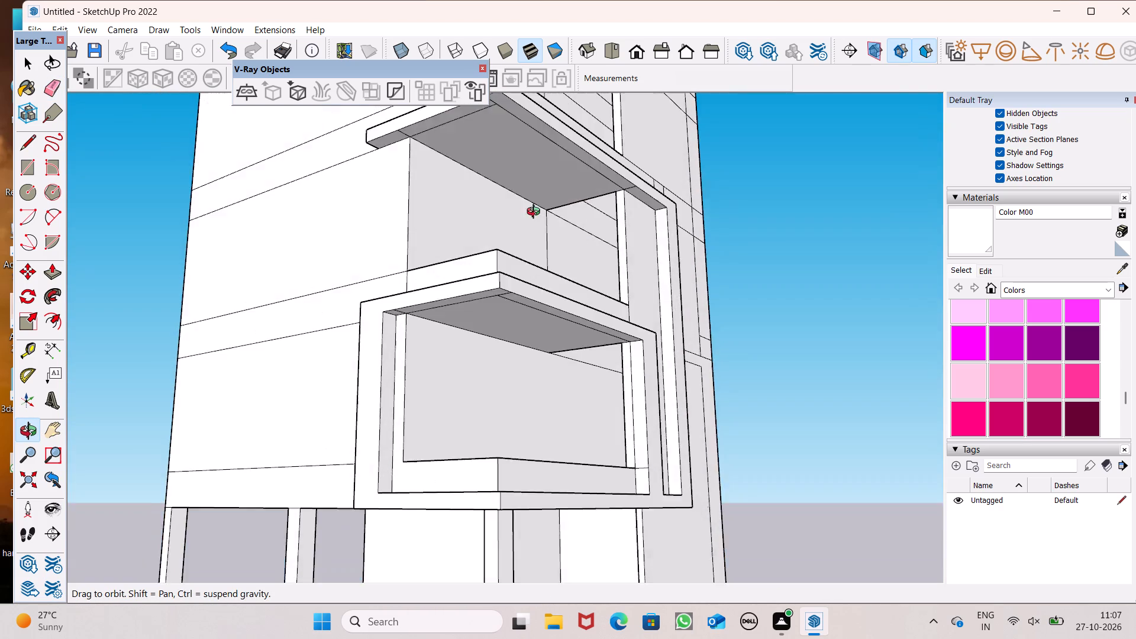
middle_drag(536, 213, 604, 225)
scroll(516, 150, up, 6)
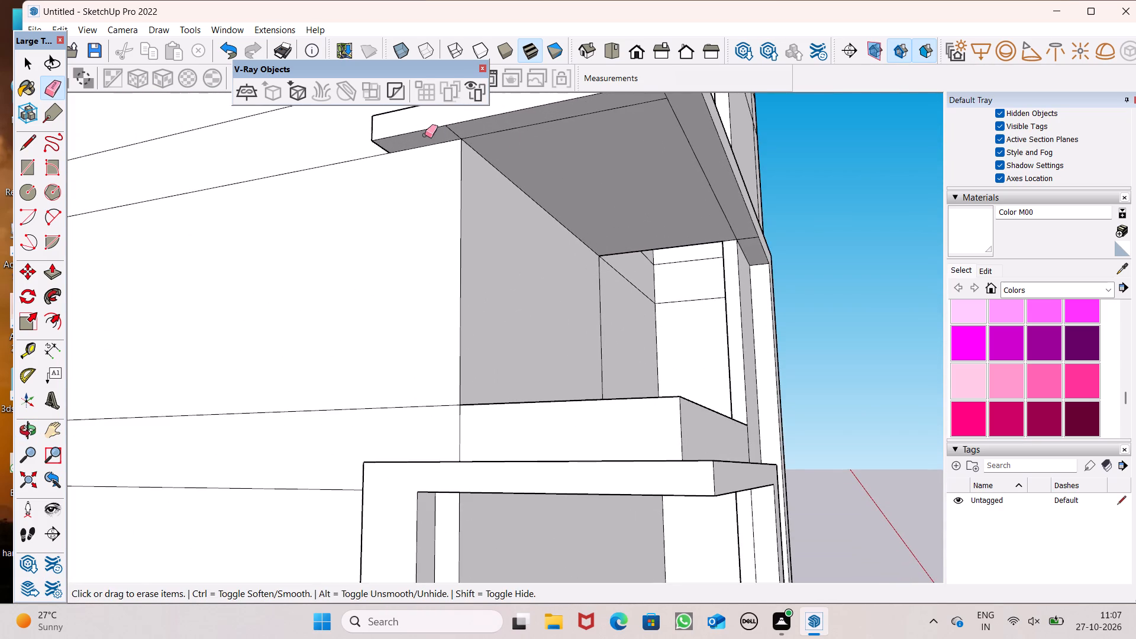
scroll(466, 142, up, 5)
click(448, 127)
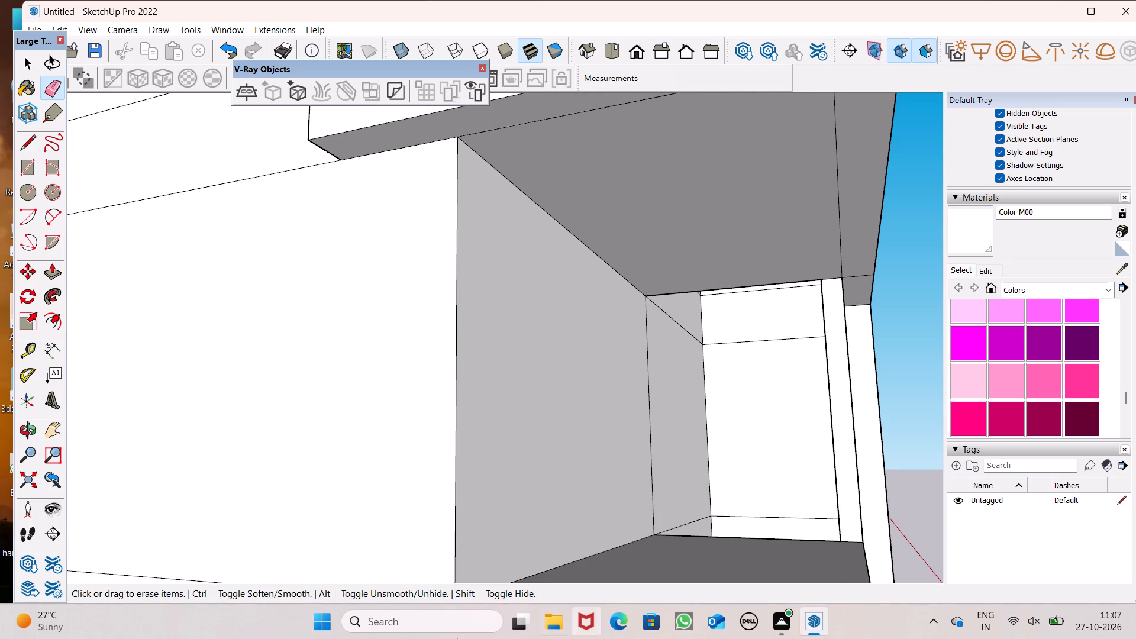
Erase the short seam line on the upper band's underside at its outer corner.
scroll(798, 234, down, 4)
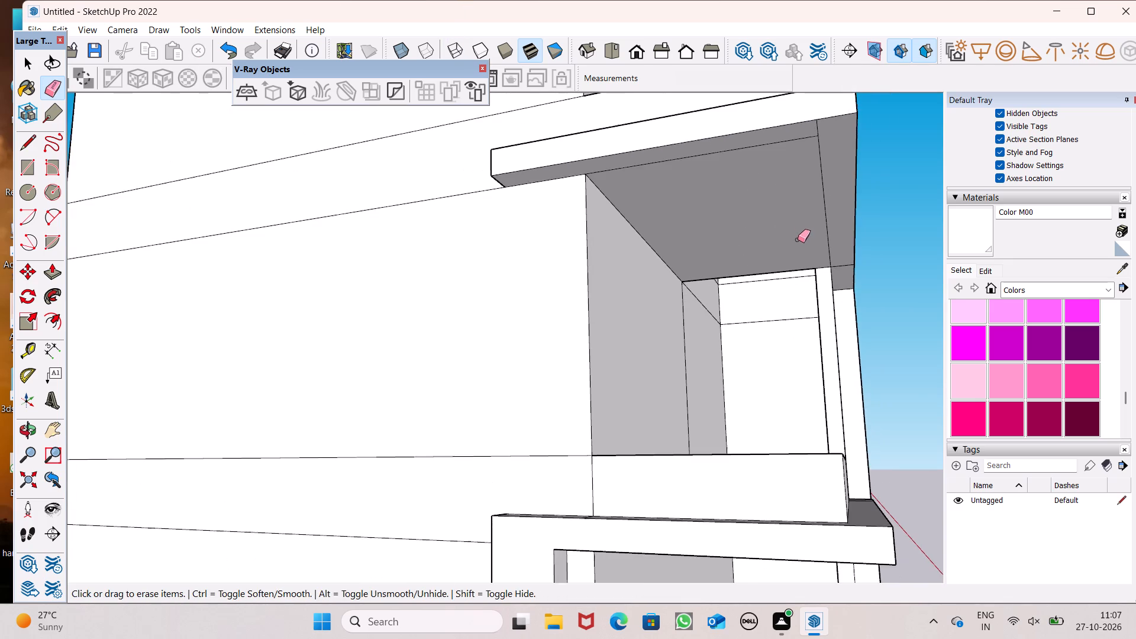
scroll(753, 226, down, 3)
middle_drag(788, 227, 757, 167)
scroll(764, 192, down, 4)
scroll(755, 96, up, 4)
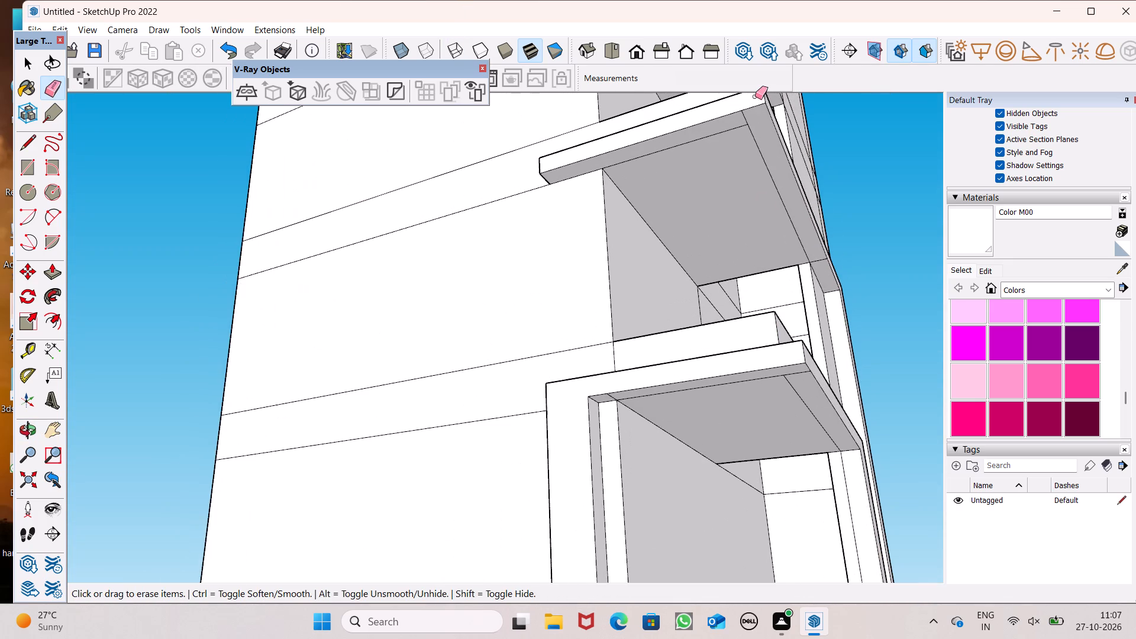
click(745, 120)
Erase the short seam line on the underside of the lower frame's top band at the wall corner.
scroll(819, 147, down, 4)
middle_drag(823, 229, 831, 228)
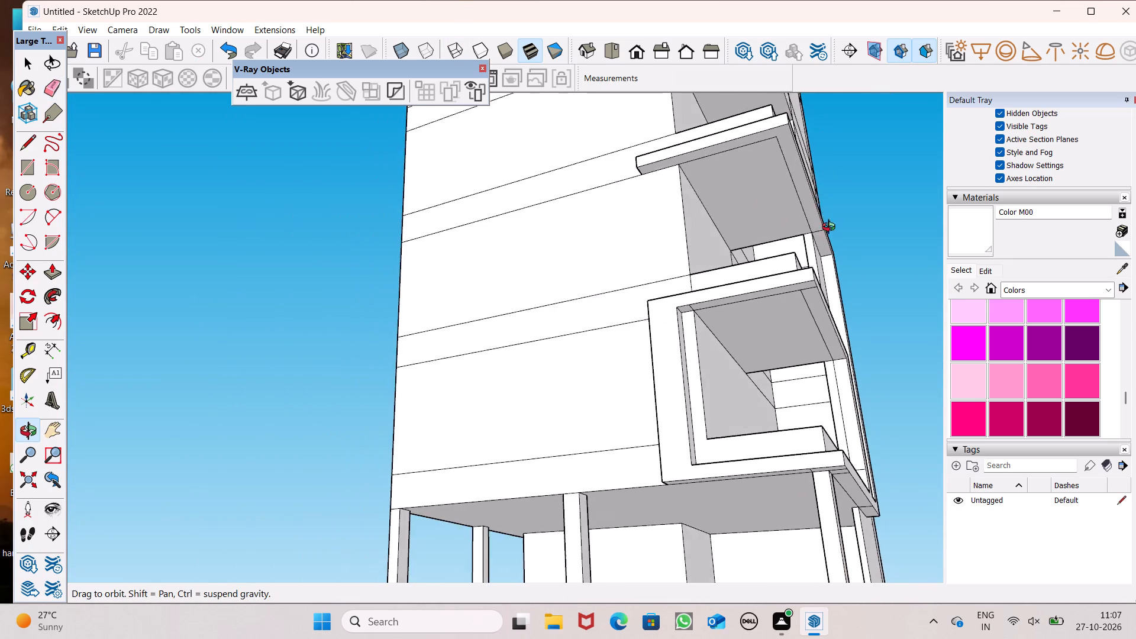
middle_drag(831, 228, 823, 166)
scroll(764, 263, up, 5)
click(636, 254)
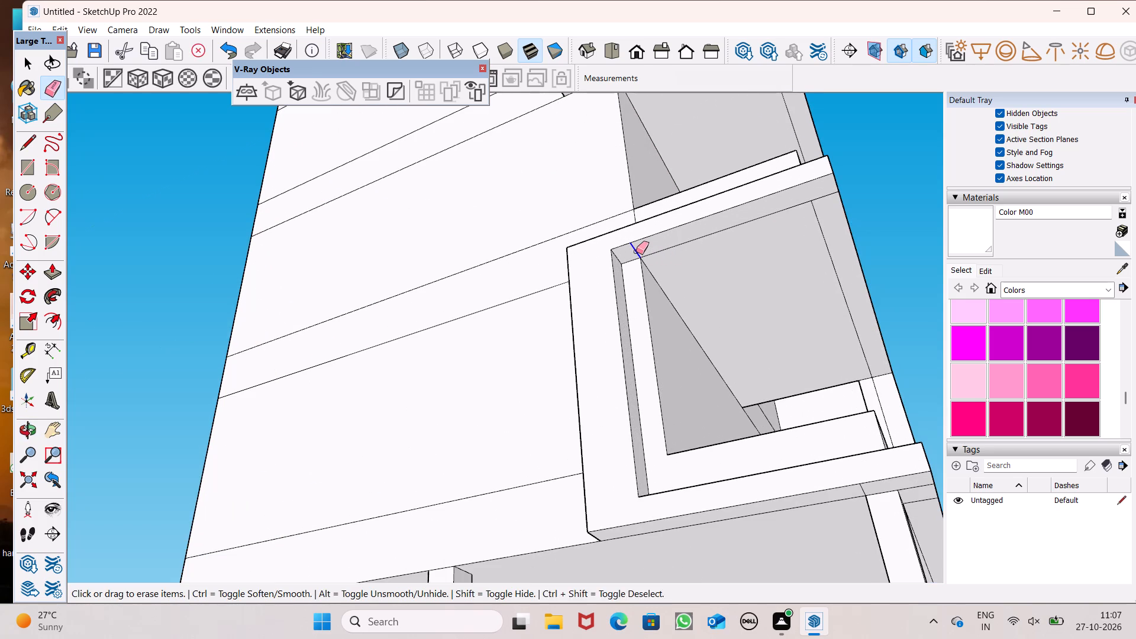
Erase the short seam line on the underside of the lower frame's top band at its outer corner.
scroll(653, 166, down, 2)
middle_drag(762, 234, 706, 246)
scroll(762, 234, up, 1)
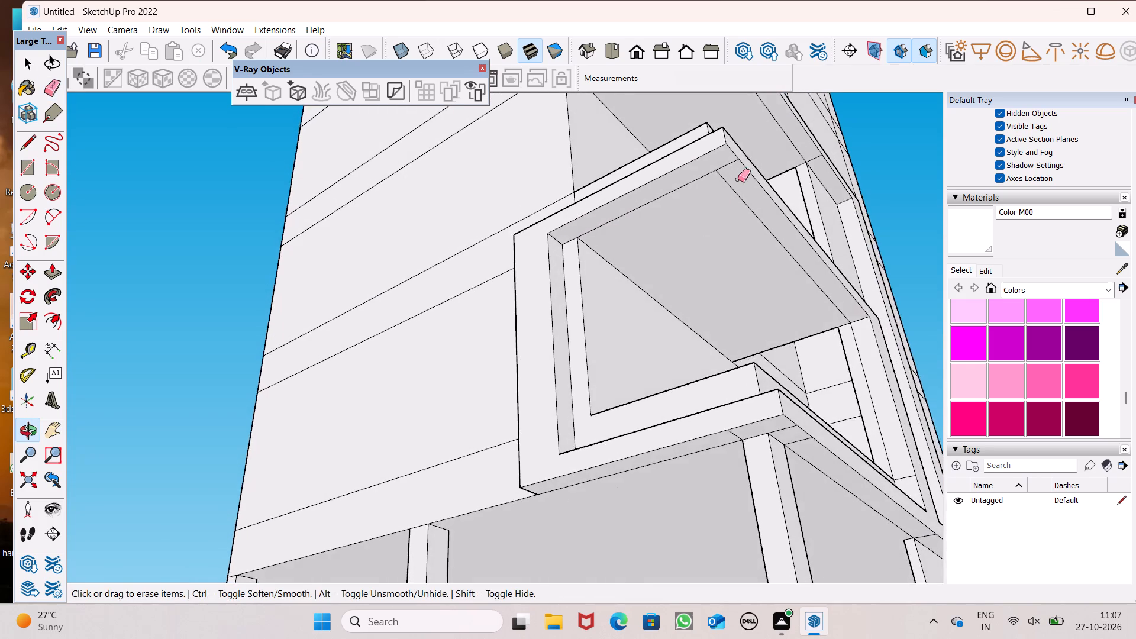
scroll(738, 172, up, 3)
drag(719, 159, 727, 167)
Erase the short horizontal seam line on the inner face of the lower frame's side upright, level with the balcony slab.
scroll(760, 224, down, 3)
middle_drag(825, 296, 849, 372)
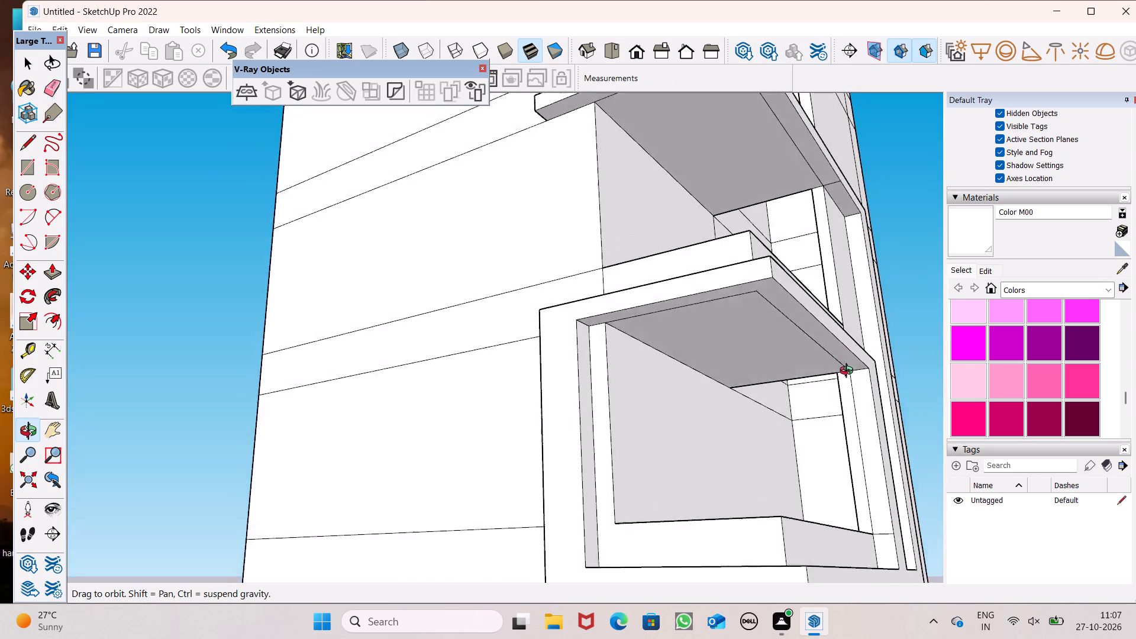
middle_drag(849, 372, 849, 362)
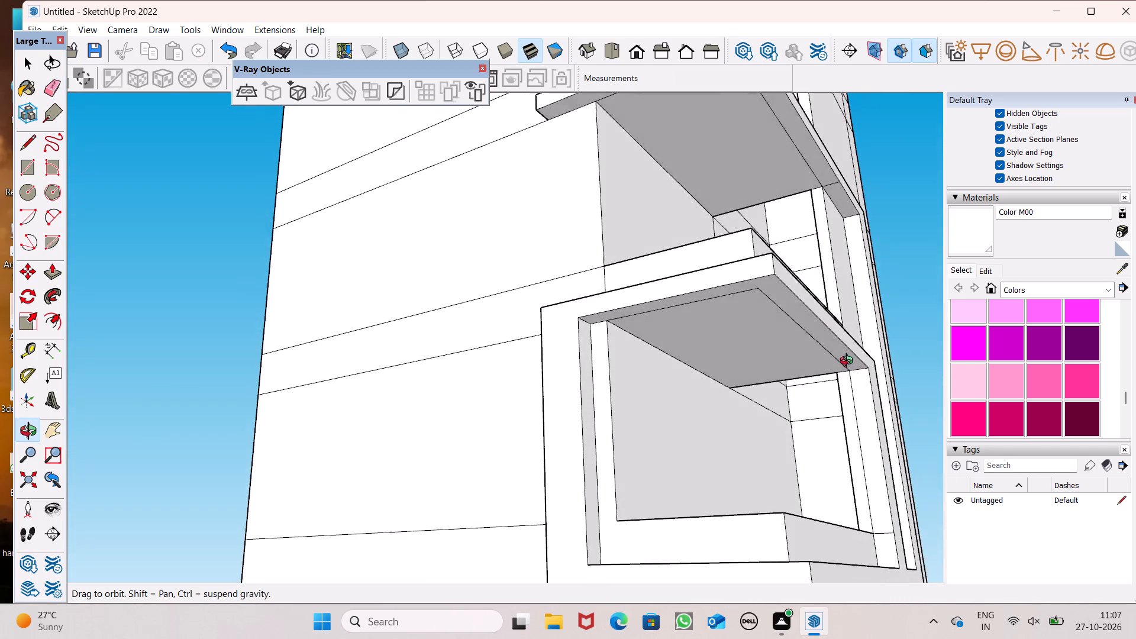
middle_drag(849, 362, 847, 341)
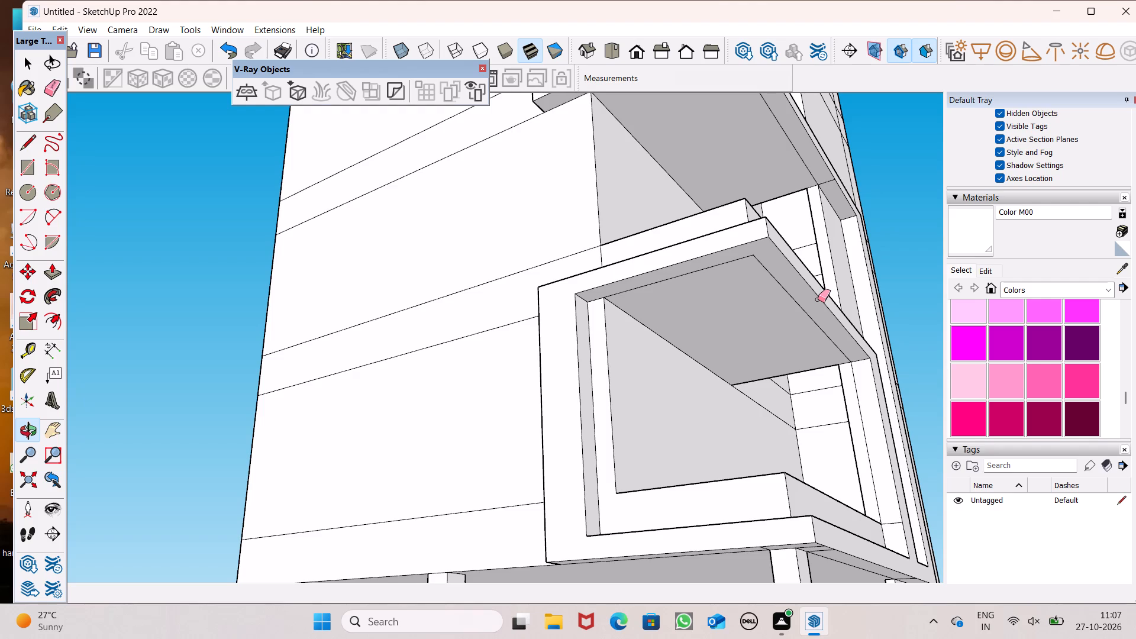
scroll(818, 299, down, 5)
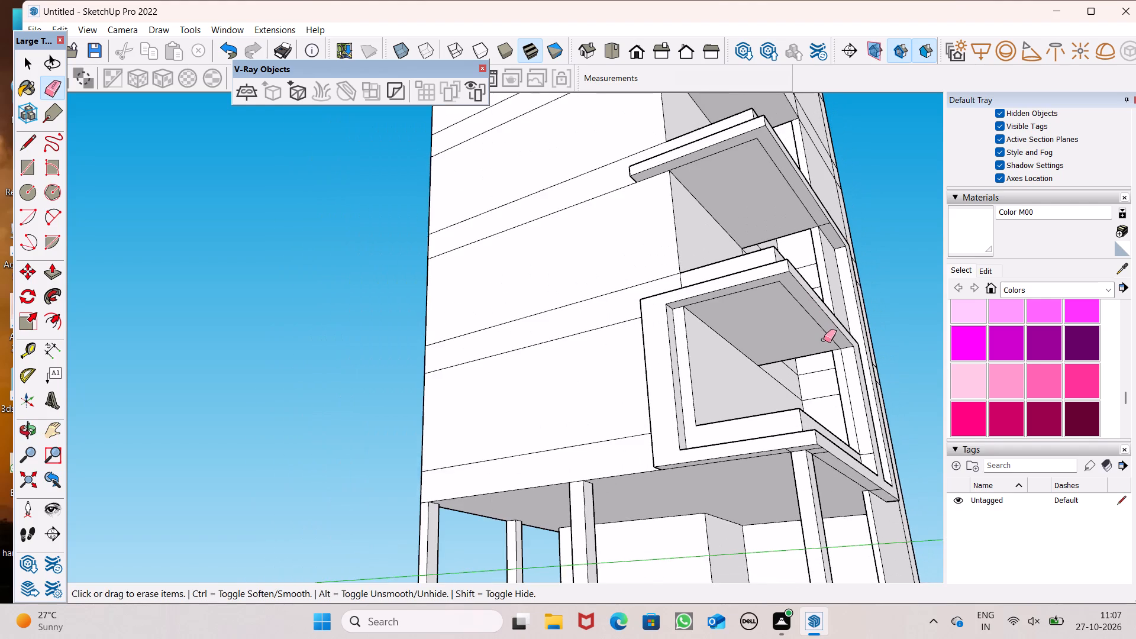
middle_drag(824, 340, 836, 319)
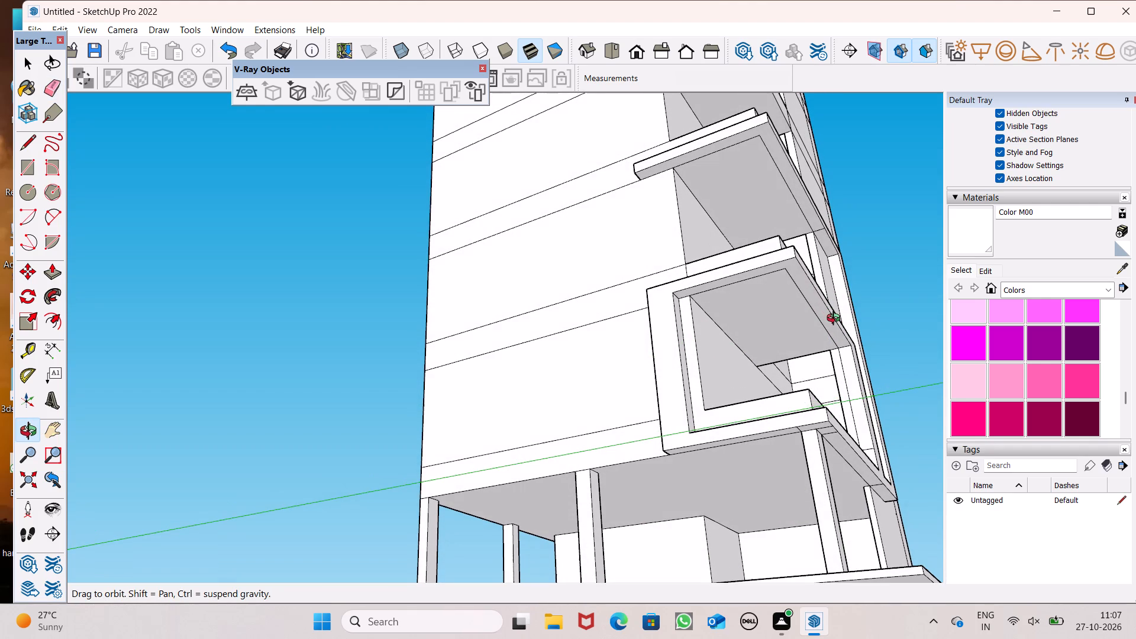
middle_drag(836, 319, 789, 344)
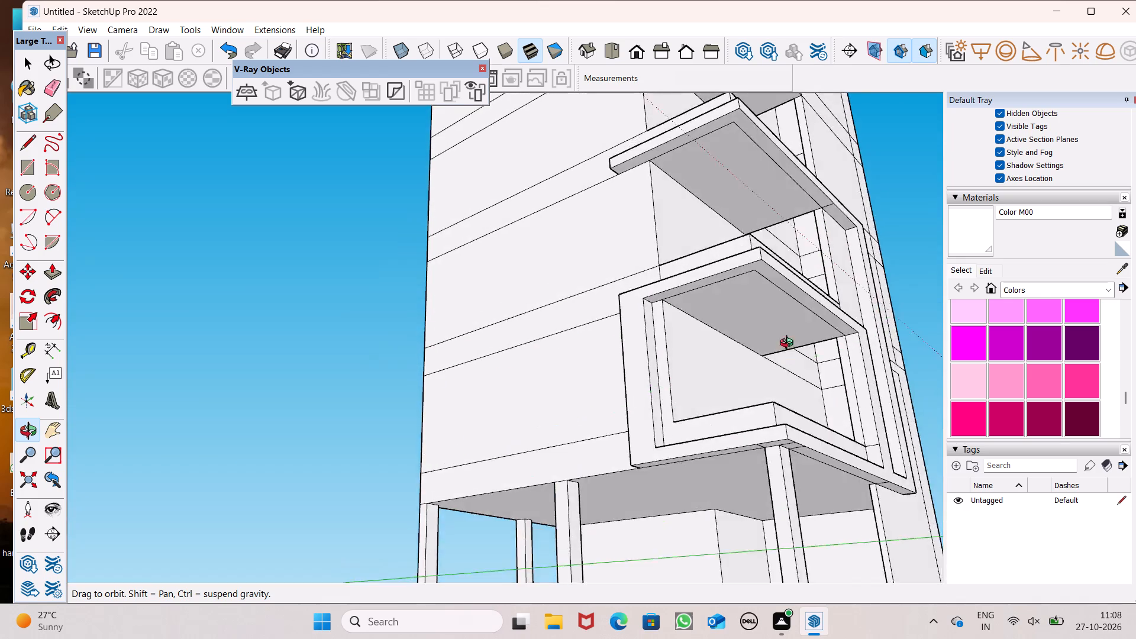
middle_drag(789, 344, 835, 395)
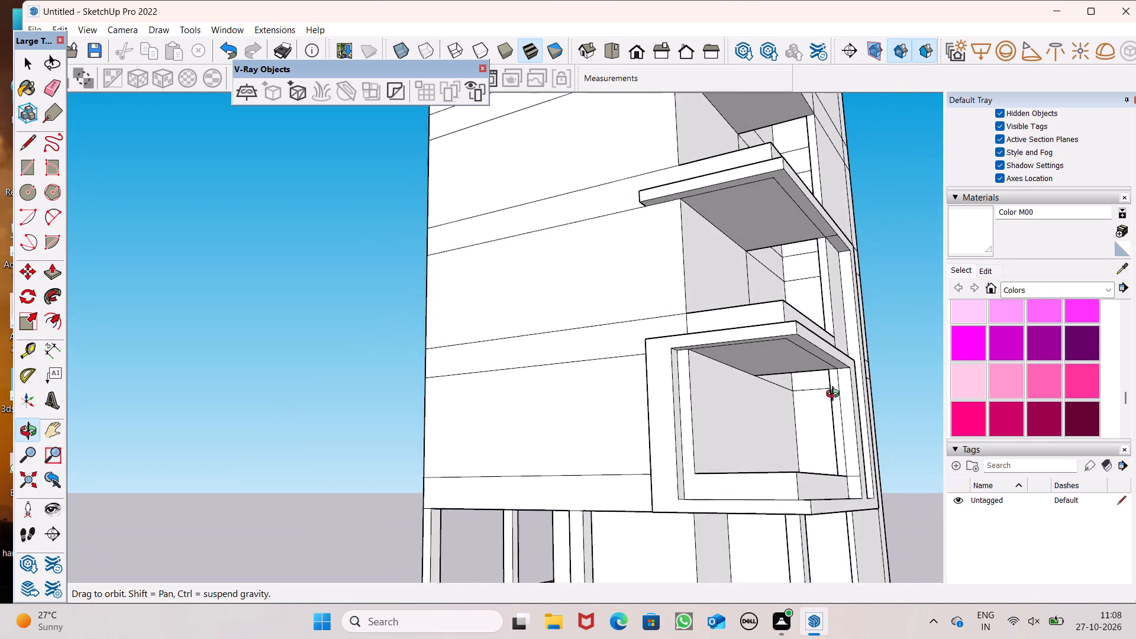
middle_drag(835, 395, 869, 460)
middle_click(872, 467)
middle_click(872, 467)
scroll(703, 302, down, 3)
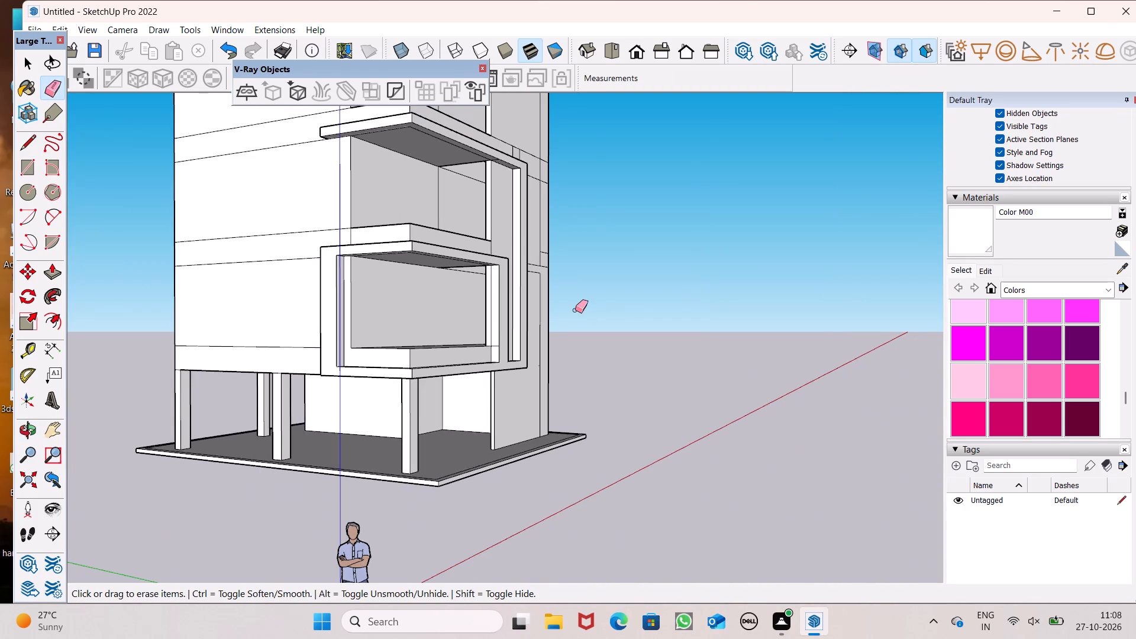
scroll(575, 310, up, 4)
scroll(573, 311, down, 2)
scroll(484, 372, up, 8)
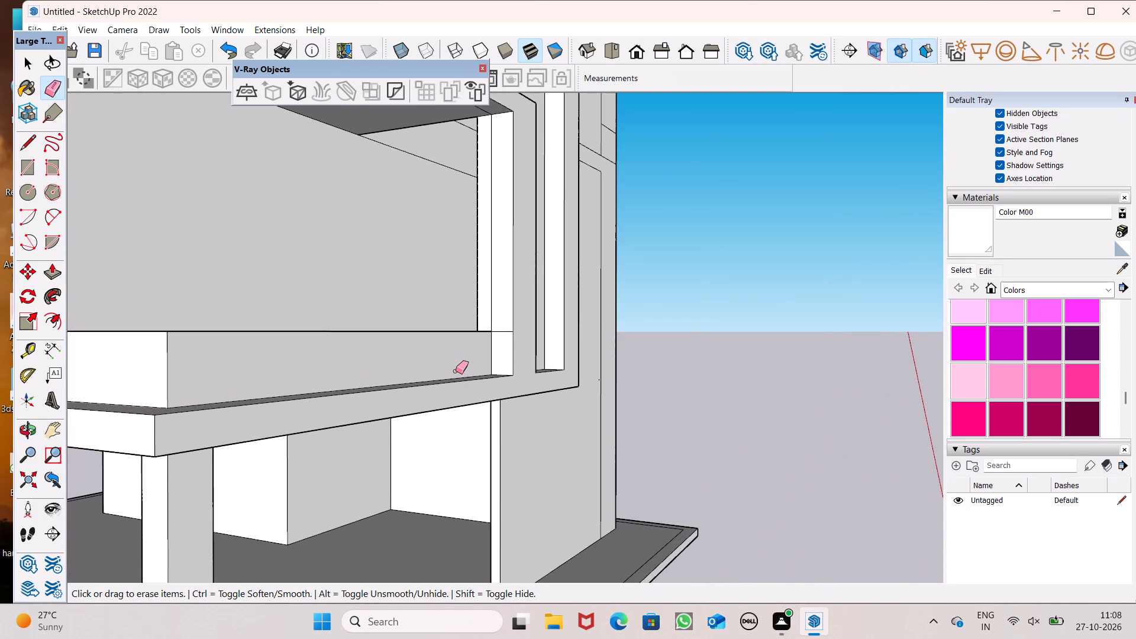
scroll(460, 371, up, 4)
drag(529, 308, 531, 314)
Erase the short seam line across the top of the lower frame's upper band at the side wall corner.
scroll(764, 299, down, 4)
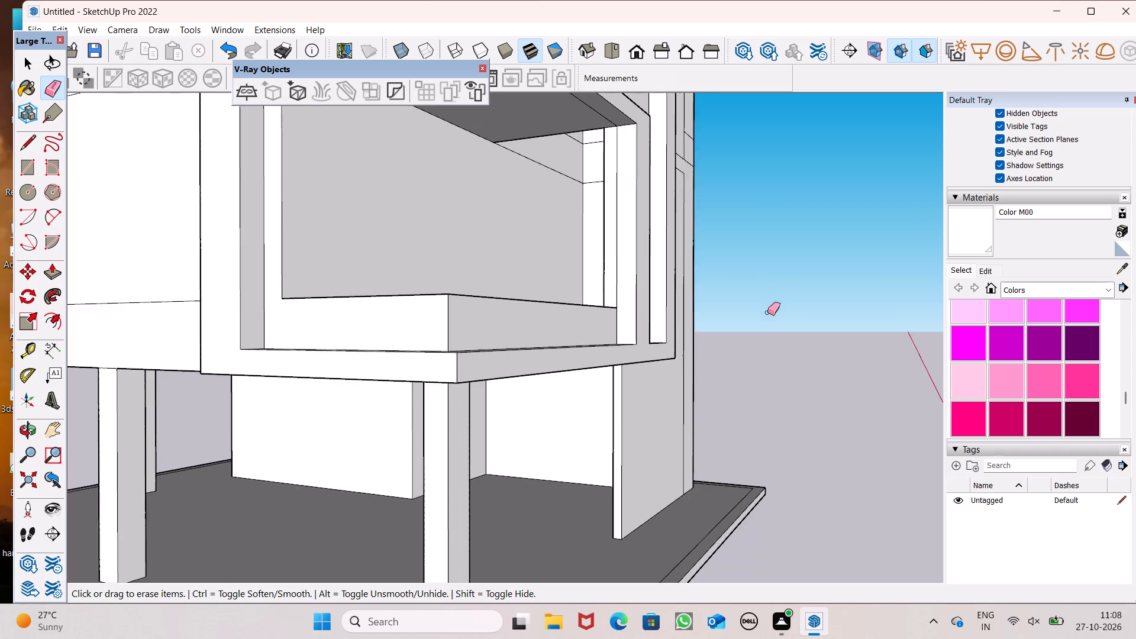
middle_drag(768, 320, 576, 409)
scroll(628, 266, down, 4)
middle_drag(635, 285, 540, 334)
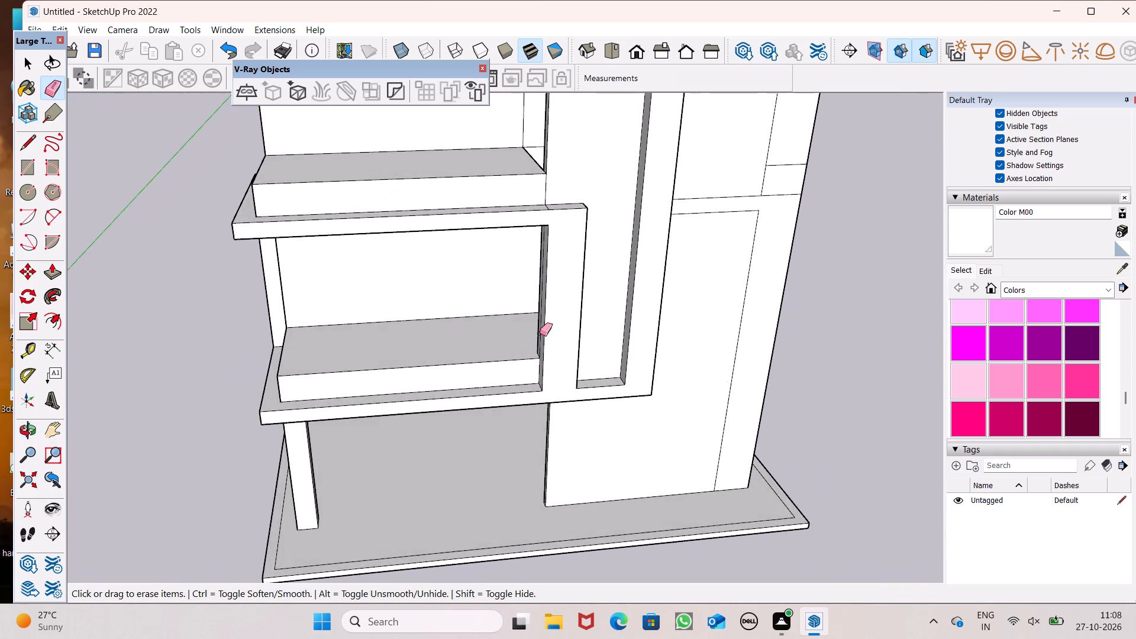
scroll(619, 269, down, 4)
middle_drag(601, 286, 914, 72)
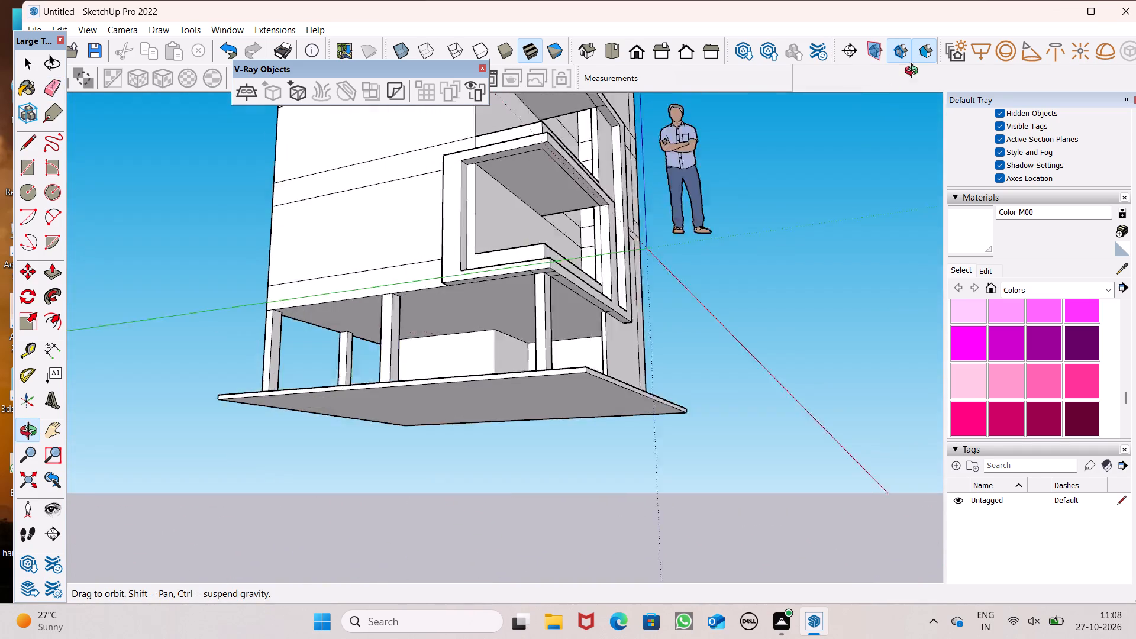
middle_drag(914, 72, 759, 349)
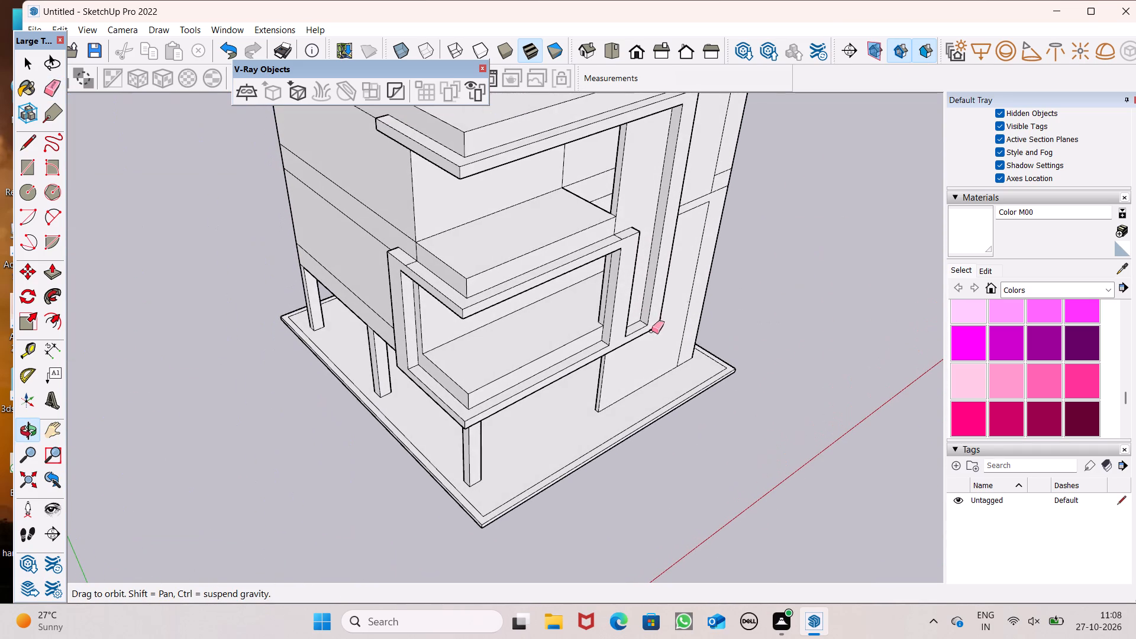
scroll(660, 236, down, 3)
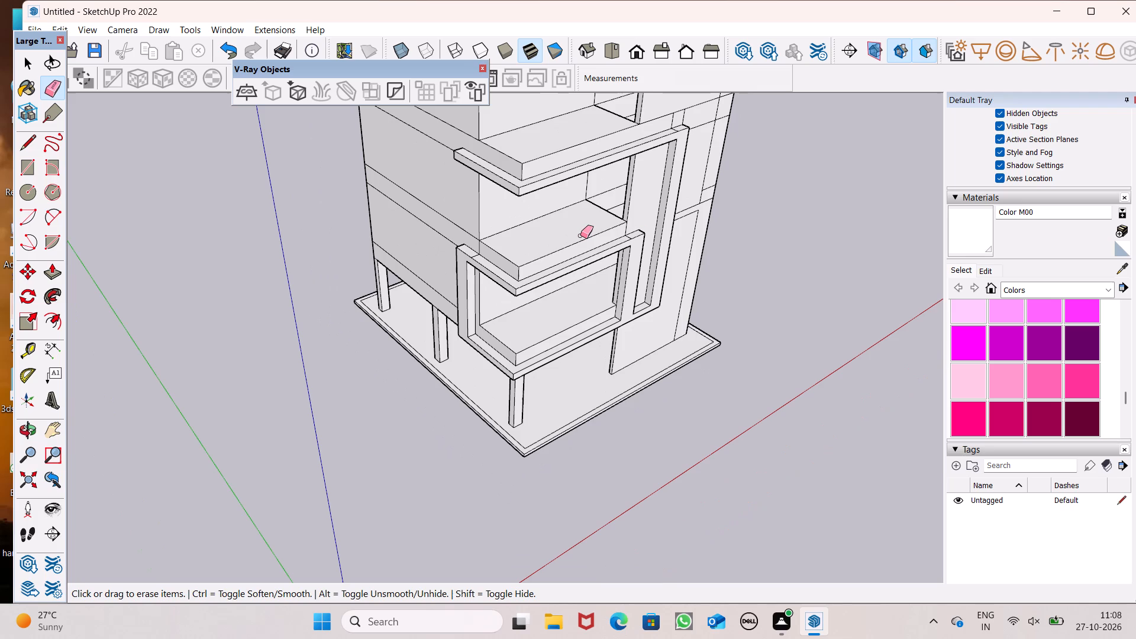
scroll(618, 247, up, 2)
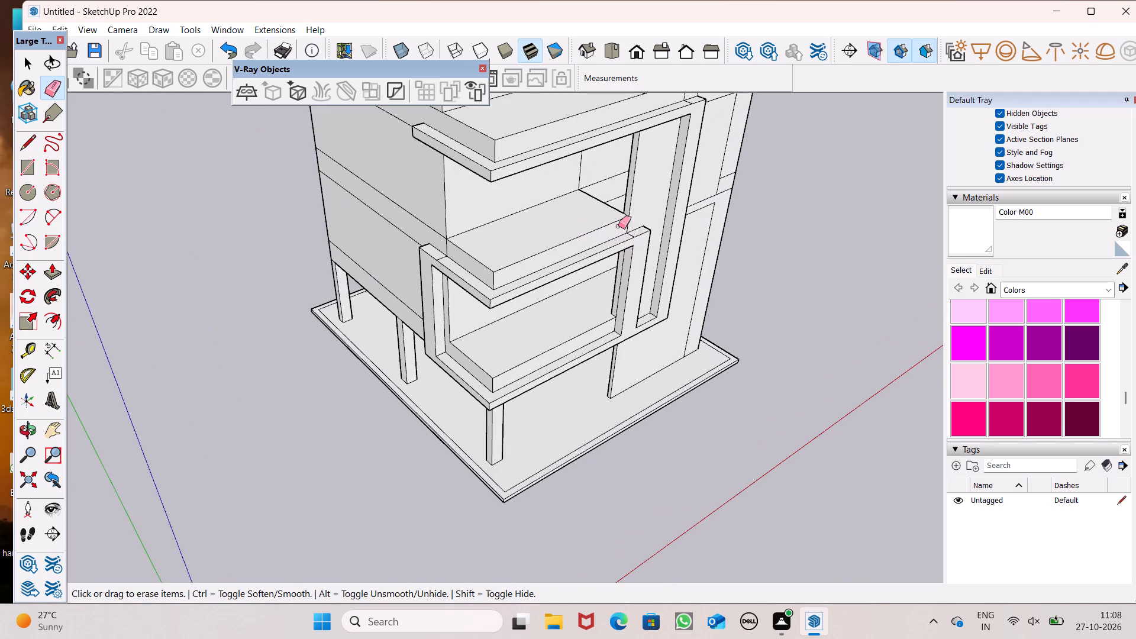
scroll(646, 188, up, 11)
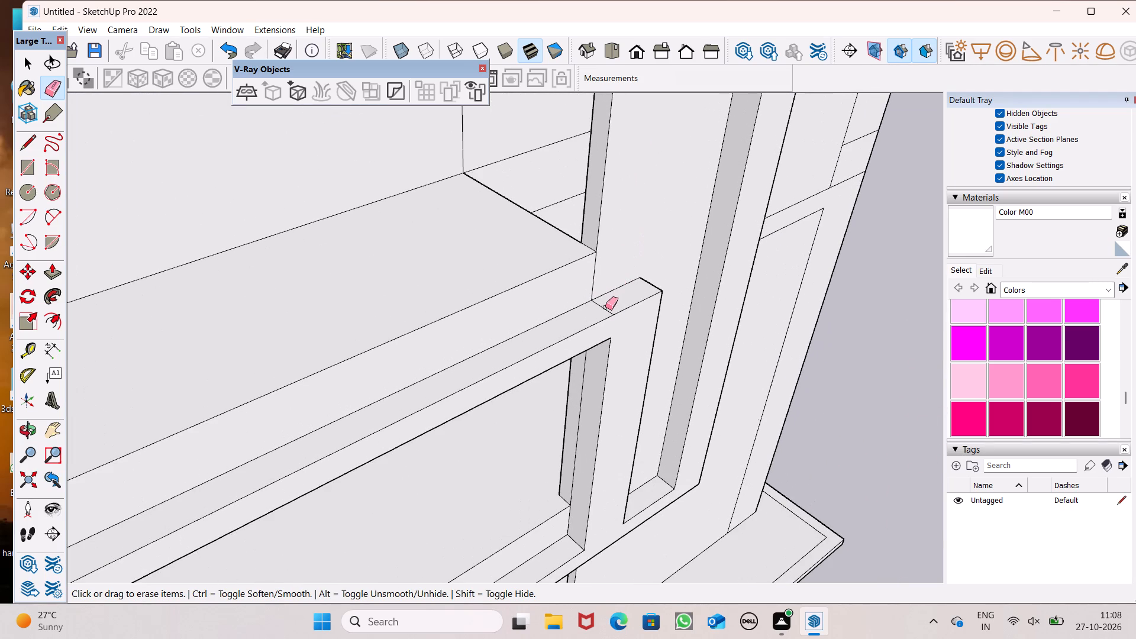
scroll(602, 305, up, 6)
drag(608, 308, 600, 318)
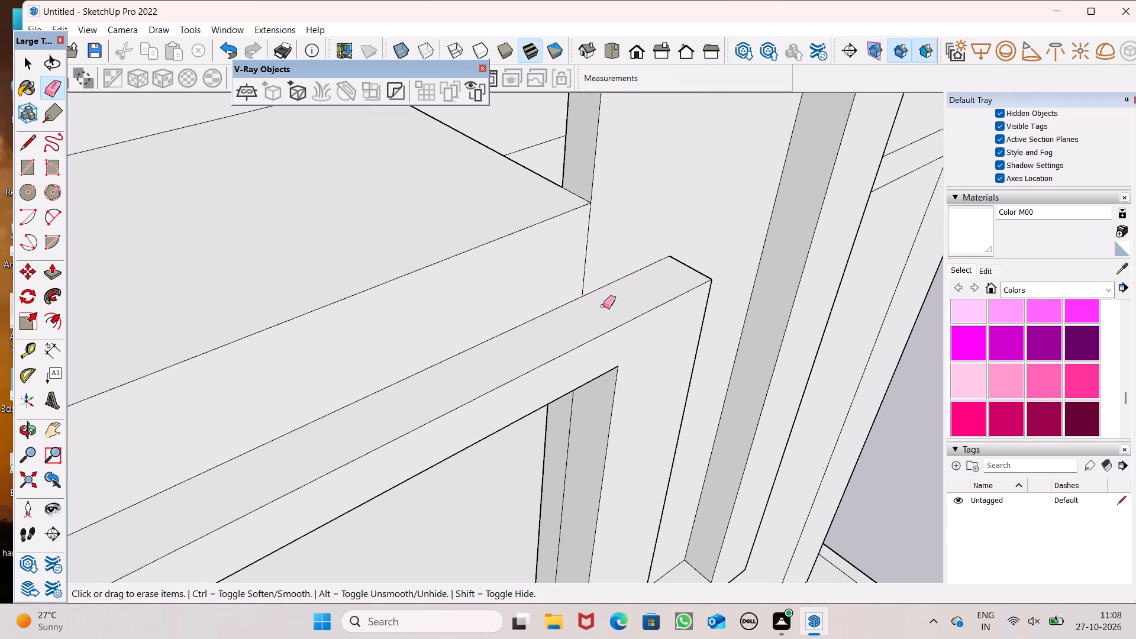
Erase the short seam line across the top of the upper frame's side band near its far corner.
scroll(619, 272, down, 7)
scroll(604, 346, down, 12)
middle_drag(612, 354, 437, 256)
scroll(438, 256, up, 1)
middle_drag(437, 256, 436, 256)
scroll(575, 219, up, 7)
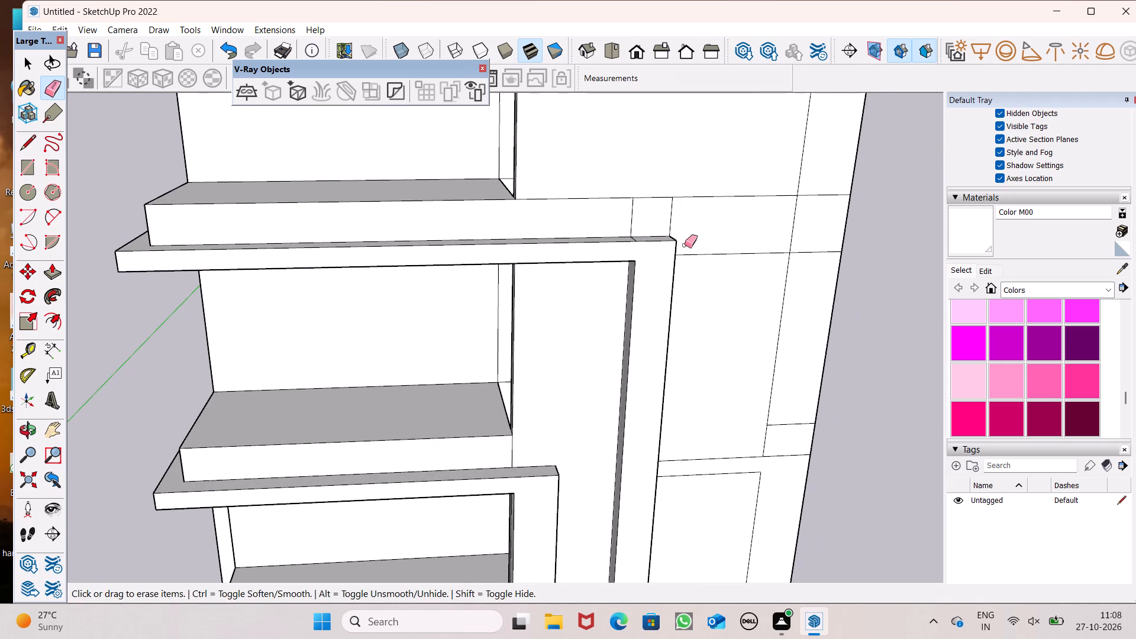
scroll(685, 246, up, 1)
middle_drag(685, 246, 675, 308)
scroll(664, 304, up, 4)
drag(625, 301, 608, 306)
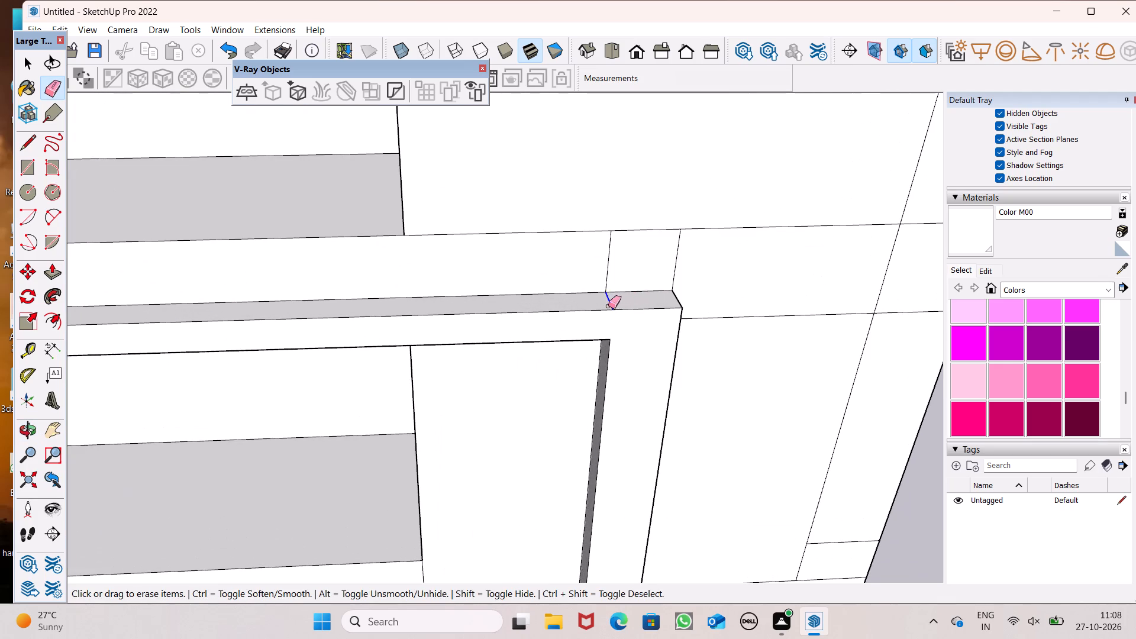
drag(608, 306, 606, 306)
Erase the two short vertical lines on the side wall strip directly above the upper frame's far corner.
scroll(599, 219, down, 4)
middle_drag(654, 328, 640, 231)
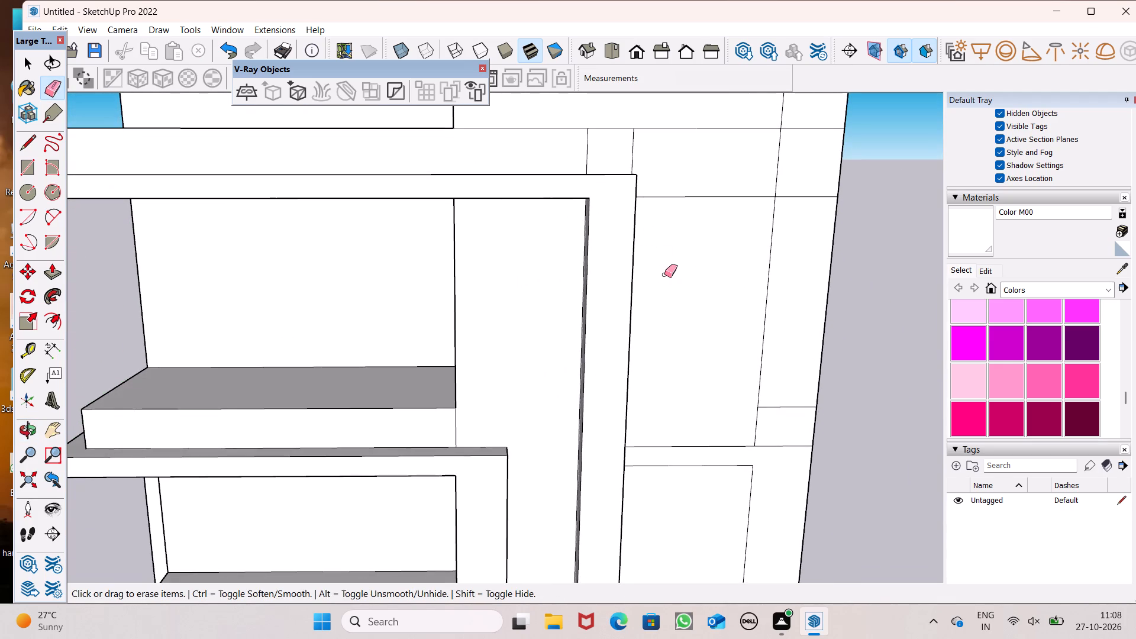
scroll(668, 285, down, 4)
drag(611, 192, 621, 191)
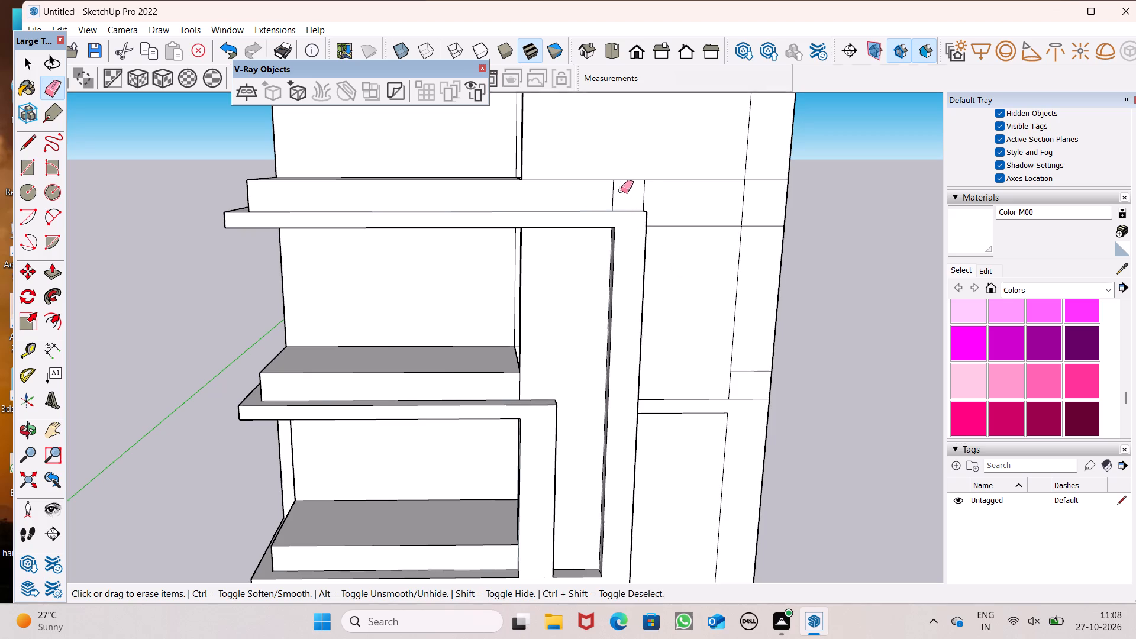
drag(621, 191, 647, 186)
Erase the horizontal seam line near the top of the upper frame upright's outer end face.
scroll(677, 160, down, 6)
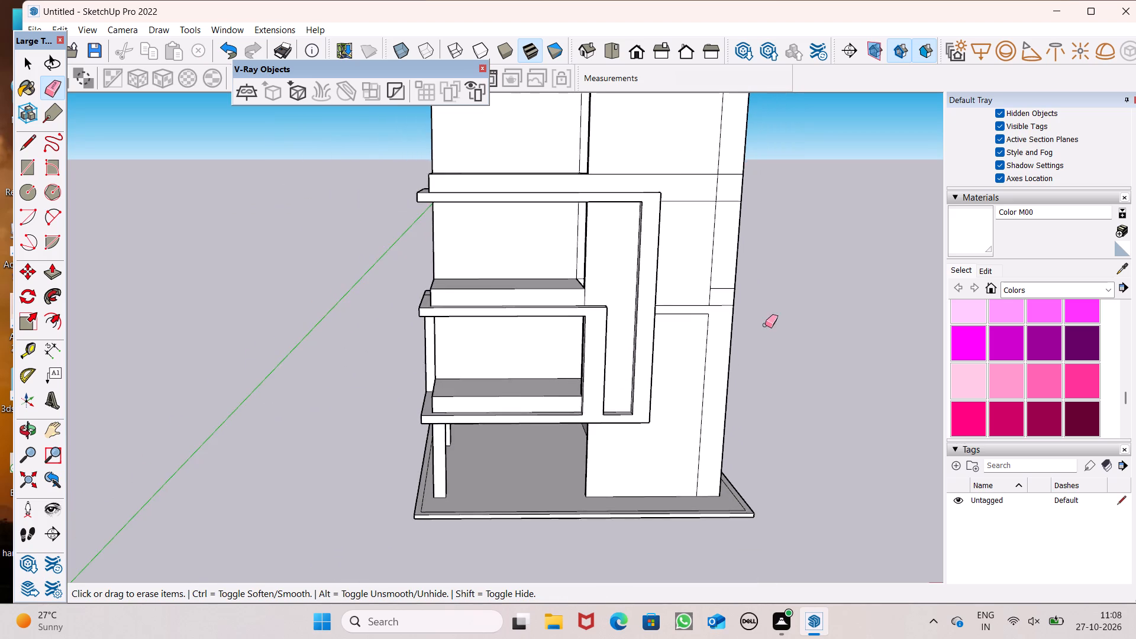
middle_drag(766, 325, 777, 282)
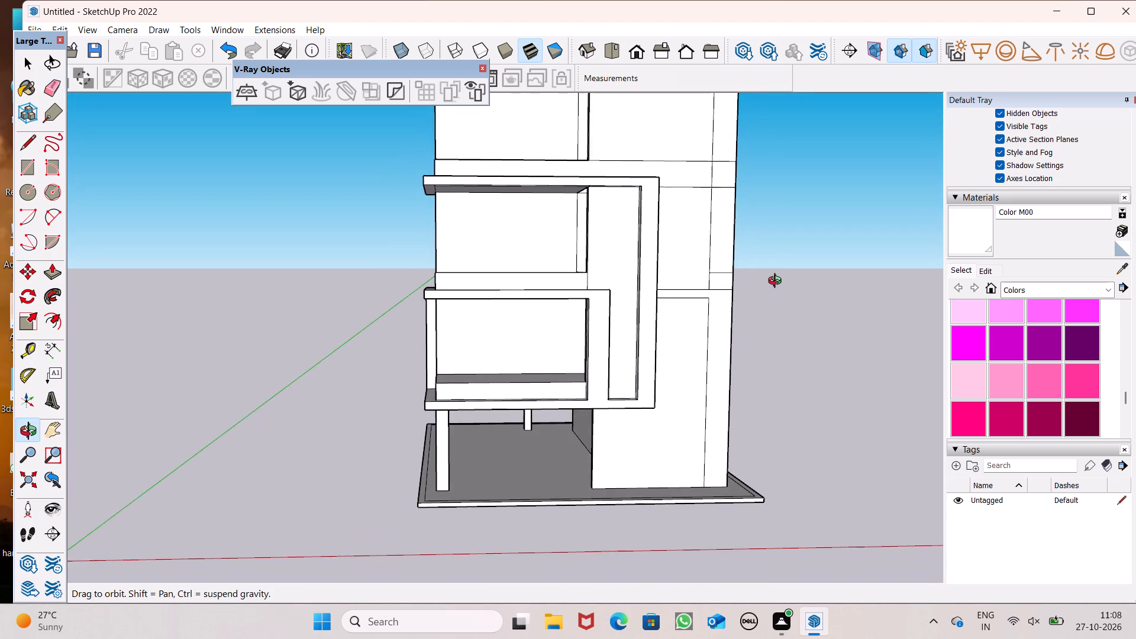
middle_drag(777, 282, 800, 282)
middle_click(824, 282)
scroll(806, 344, down, 2)
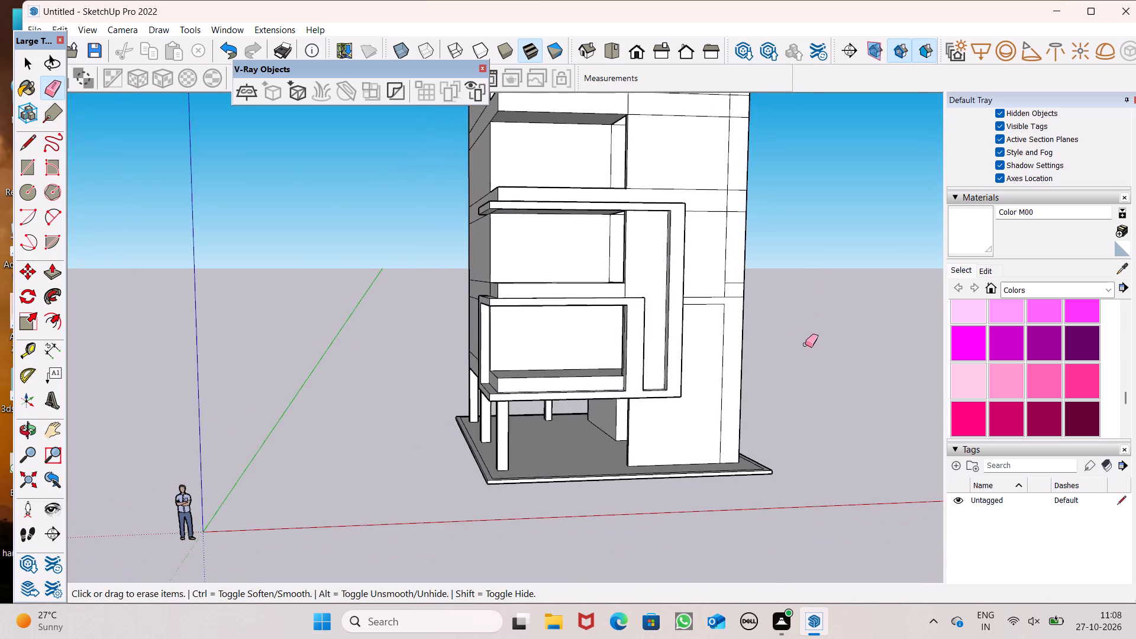
middle_drag(805, 343, 467, 483)
middle_click(467, 483)
scroll(509, 343, up, 3)
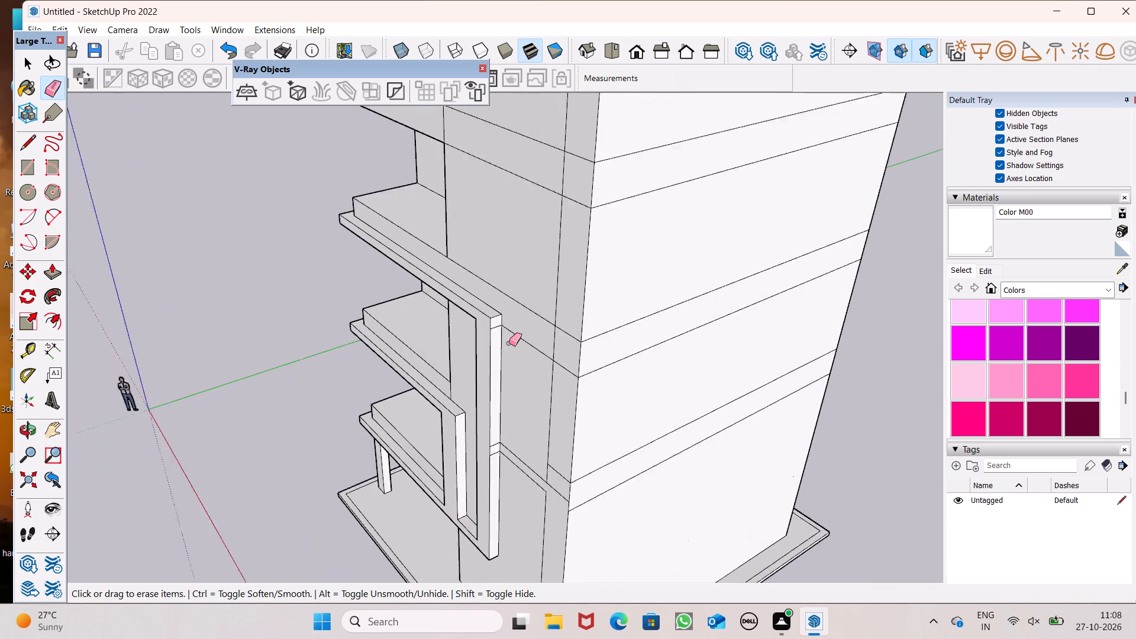
scroll(509, 343, up, 10)
click(480, 295)
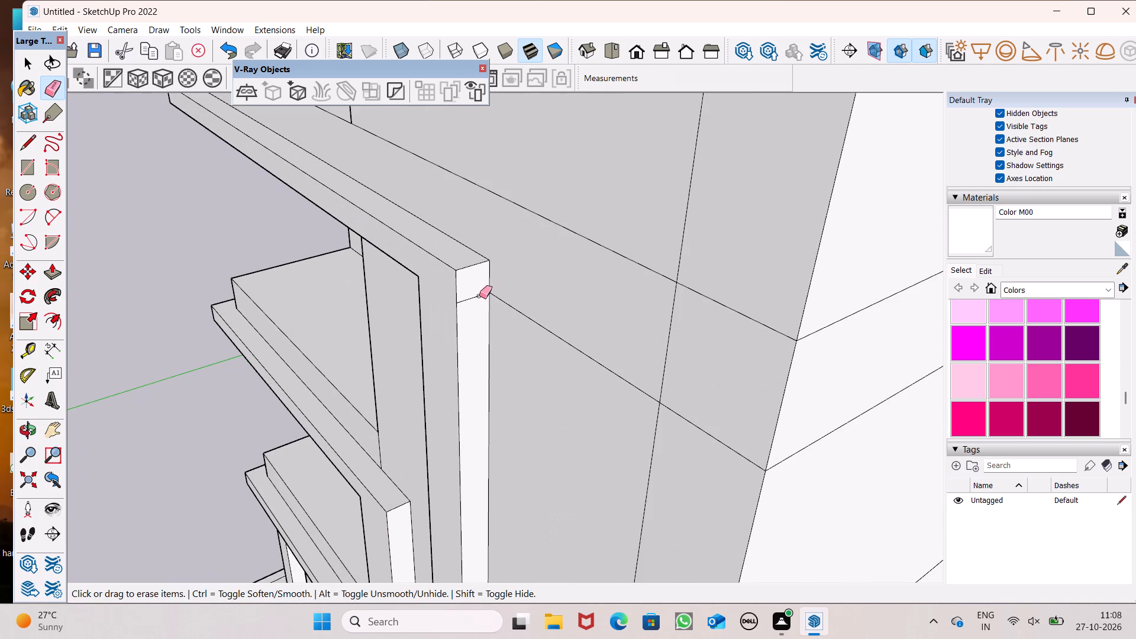
Erase the two horizontal seam lines lower down on the upper frame upright's outer end face.
scroll(492, 229, down, 6)
scroll(487, 449, up, 1)
scroll(521, 325, down, 1)
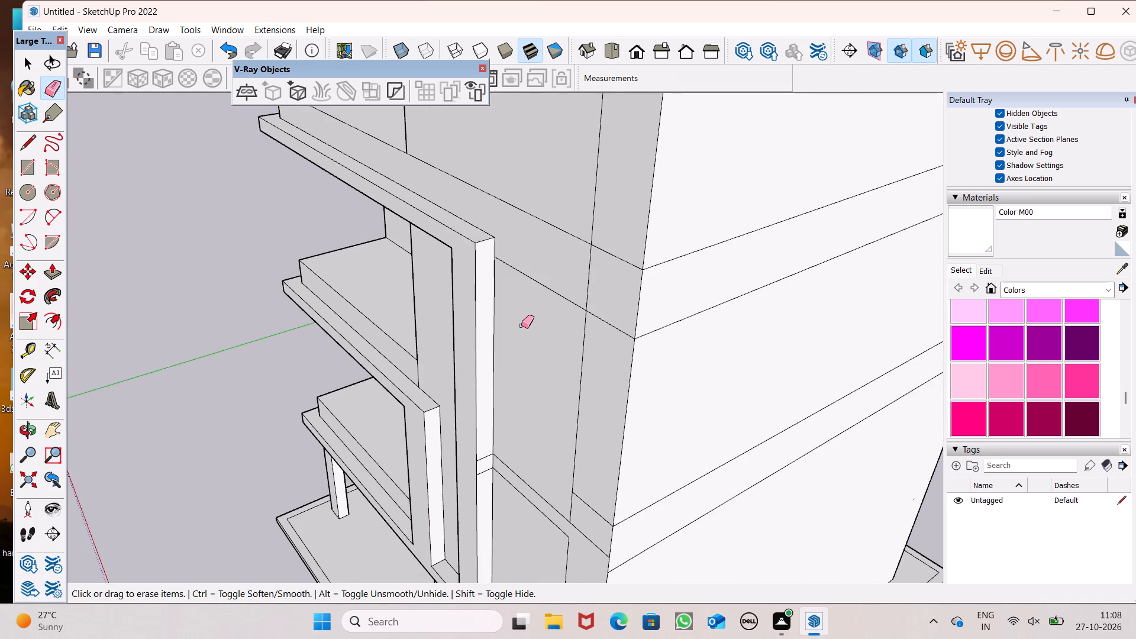
scroll(547, 237, down, 5)
scroll(530, 431, up, 3)
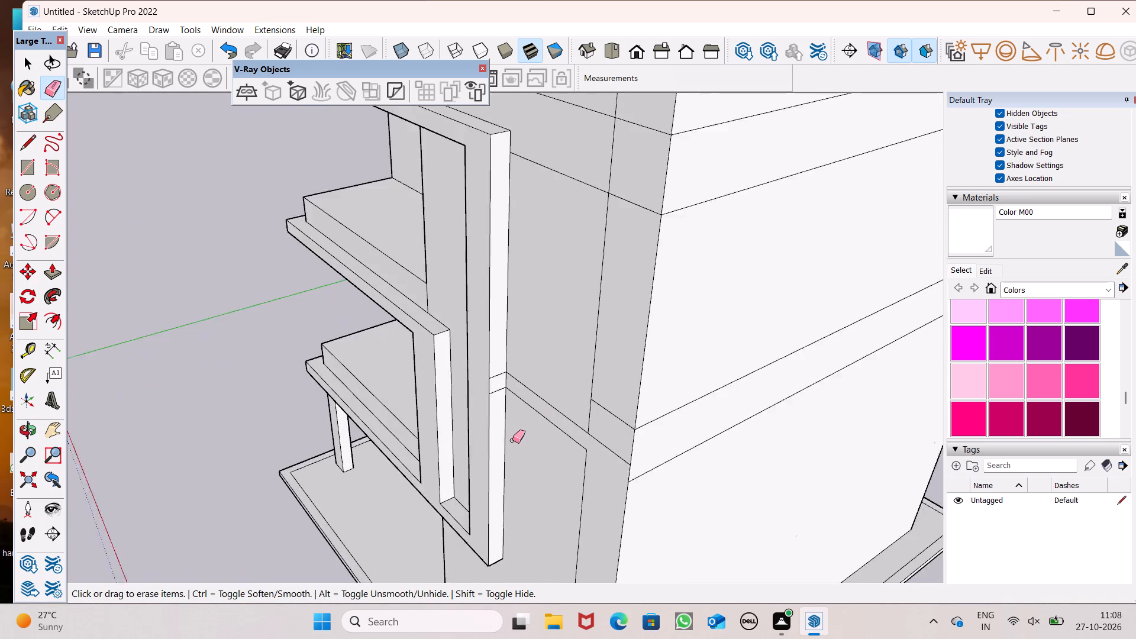
scroll(512, 440, up, 4)
scroll(487, 372, up, 5)
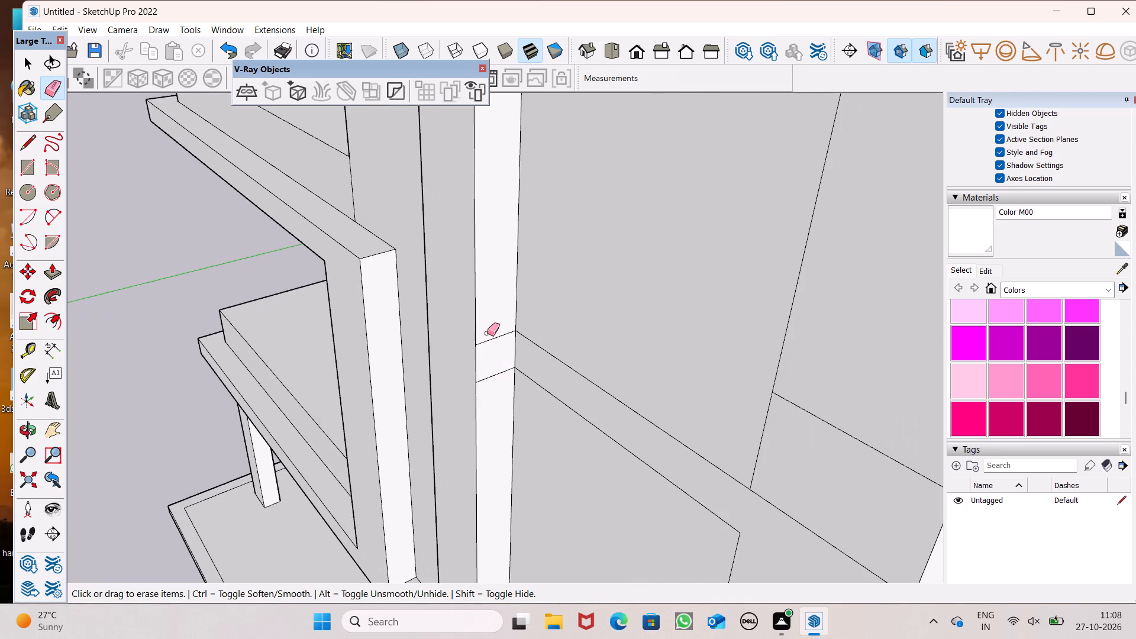
drag(487, 336, 488, 392)
Examine the two interlocking frames and the whole building from several angles.
scroll(542, 305, down, 10)
middle_drag(542, 312, 1100, 414)
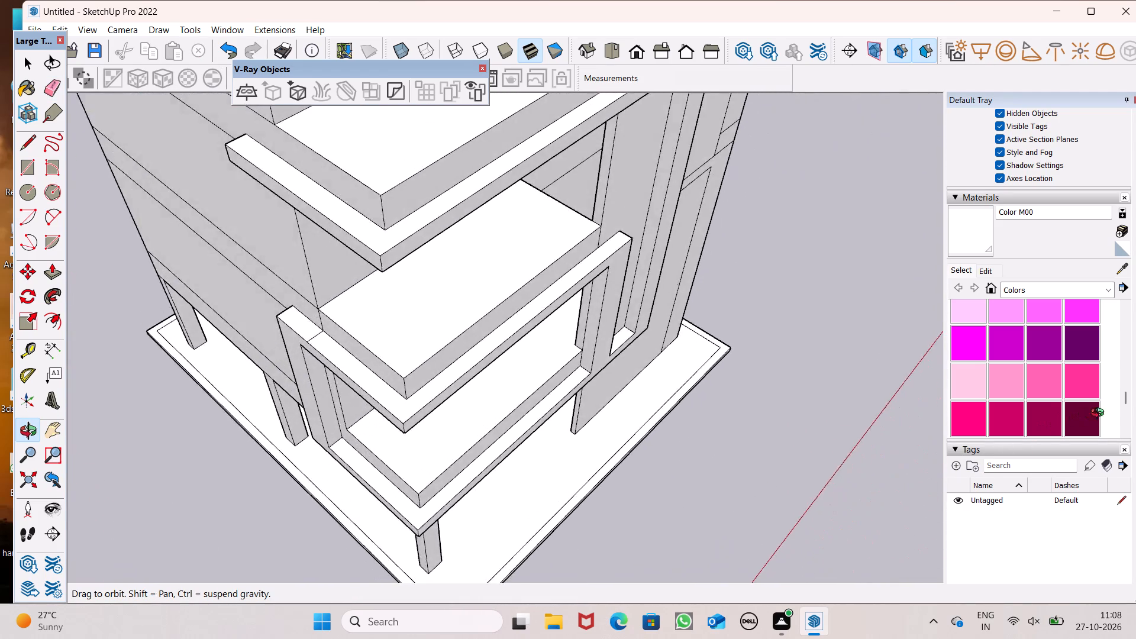
middle_drag(1100, 414, 1001, 361)
middle_drag(988, 361, 757, 367)
middle_click(740, 367)
scroll(628, 390, down, 6)
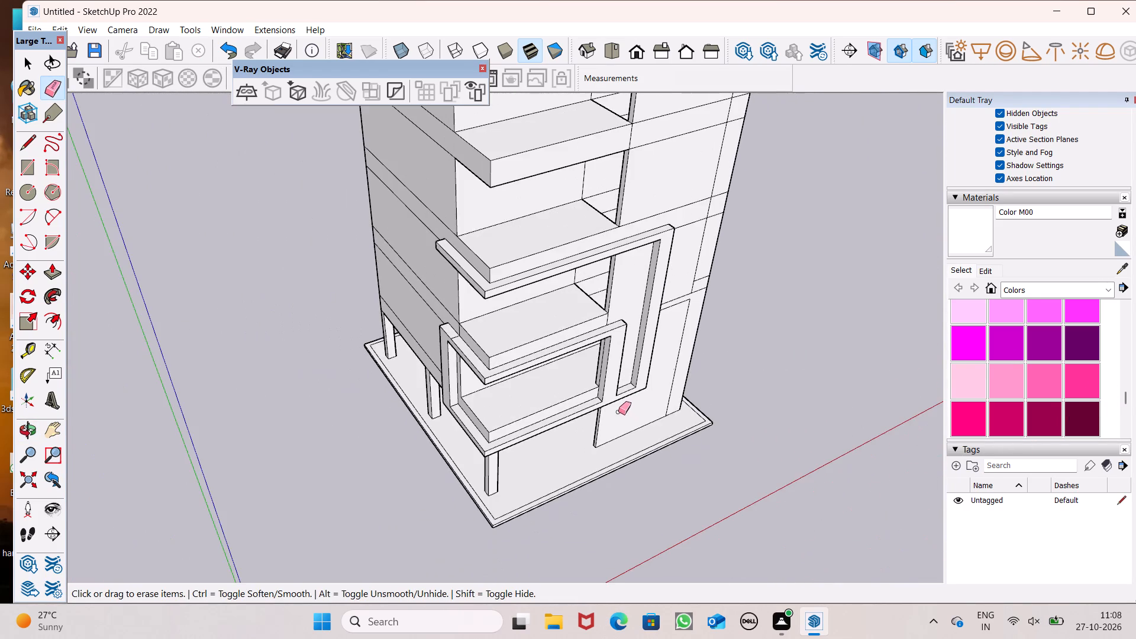
scroll(641, 398, down, 3)
scroll(718, 403, down, 4)
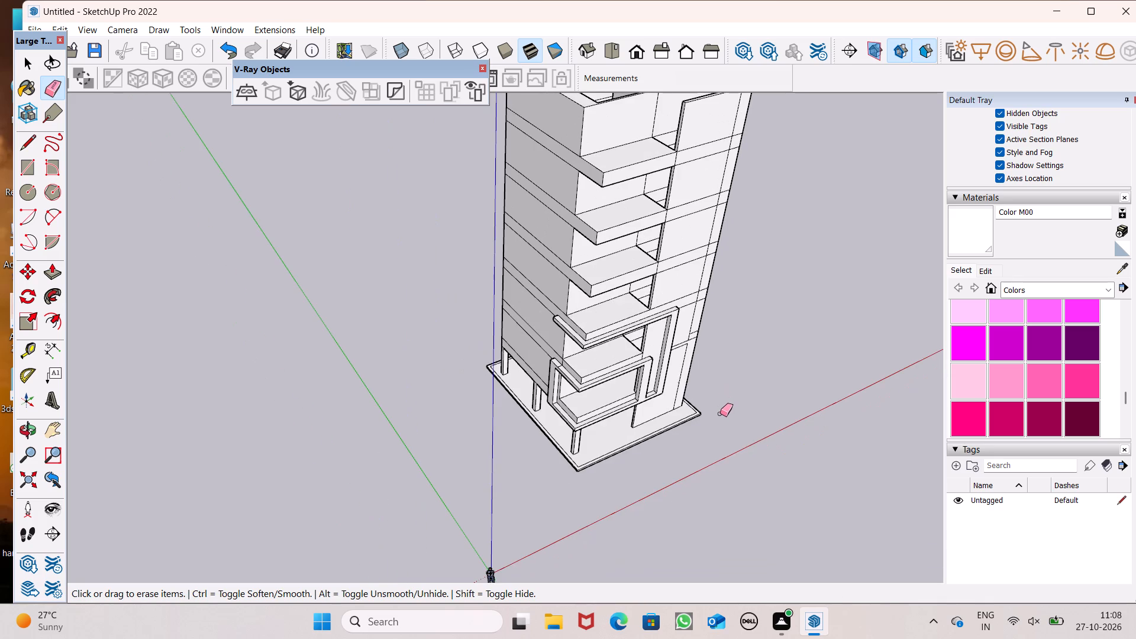
scroll(723, 417, down, 1)
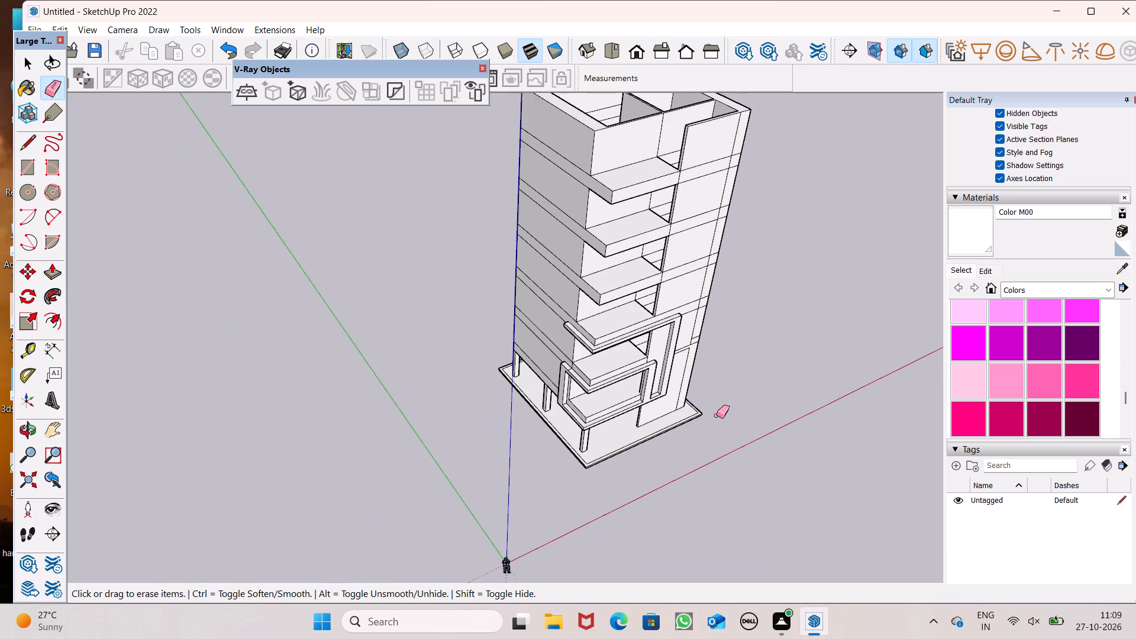
middle_drag(714, 414, 517, 283)
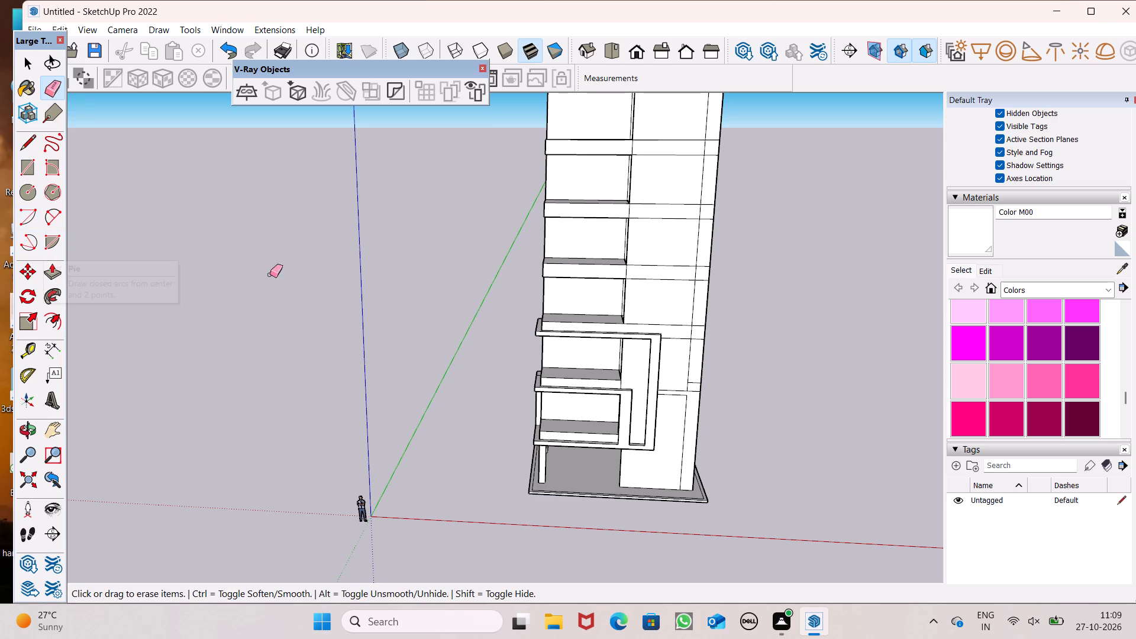
Examine the building's front facade, checking the balconies and floor bands above the two interlocking frames.
scroll(271, 277, down, 2)
middle_drag(820, 528, 847, 473)
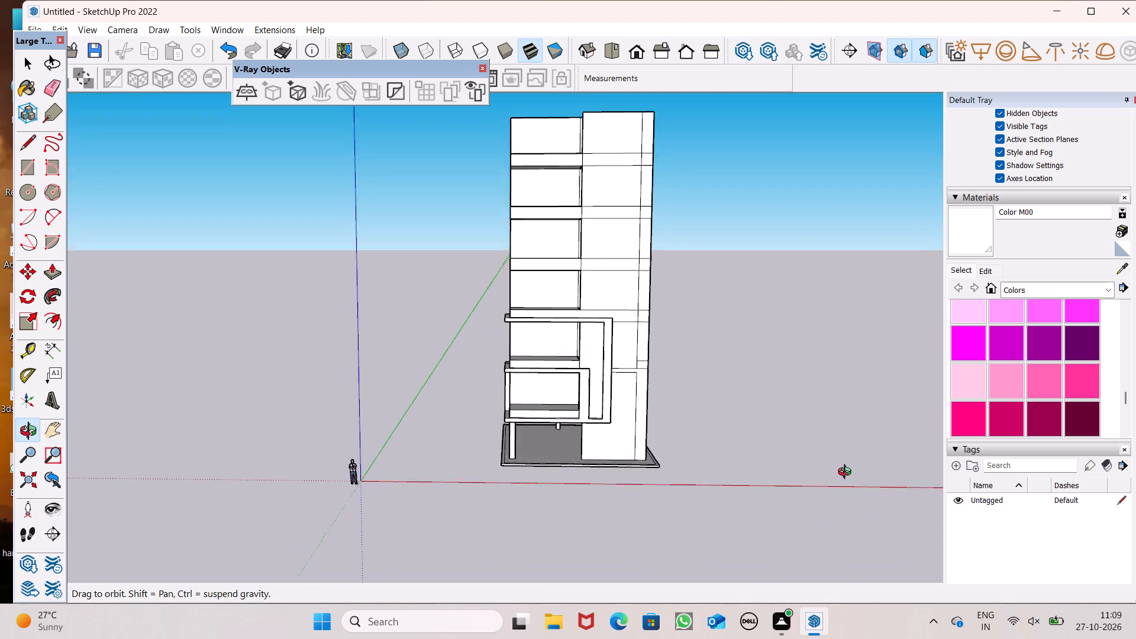
middle_drag(847, 473, 853, 486)
scroll(555, 223, up, 3)
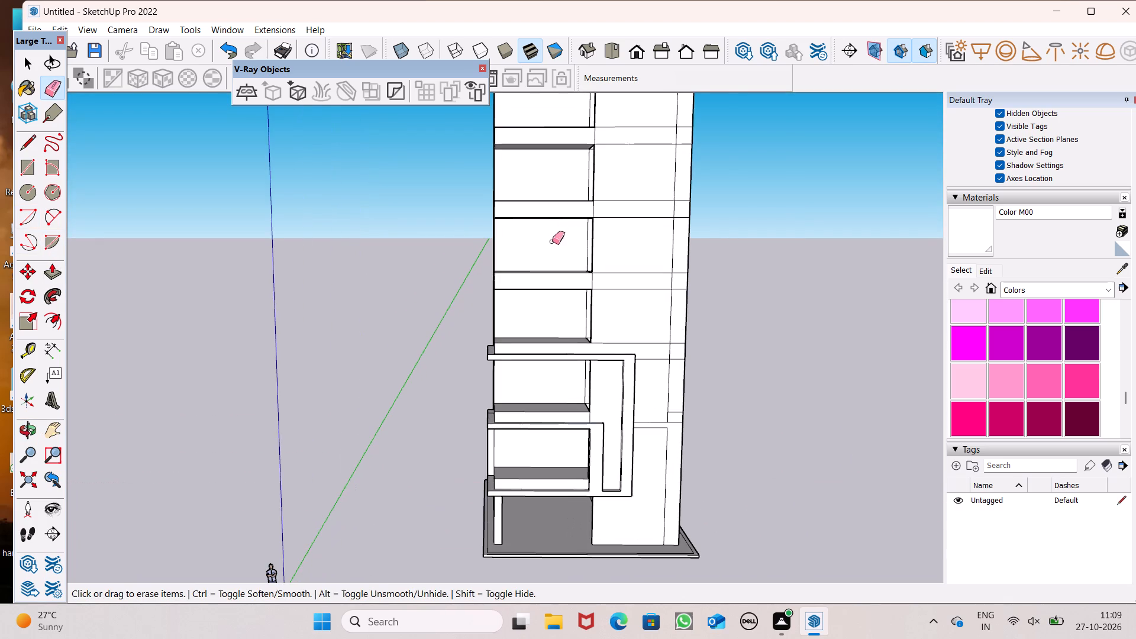
scroll(574, 340, down, 5)
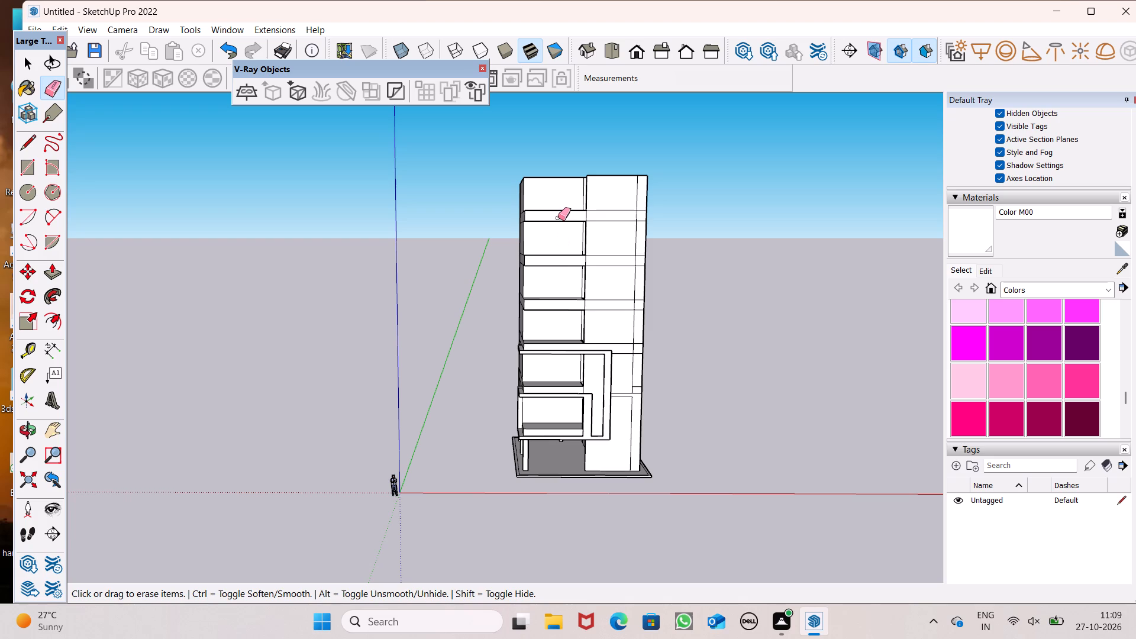
scroll(573, 190, up, 5)
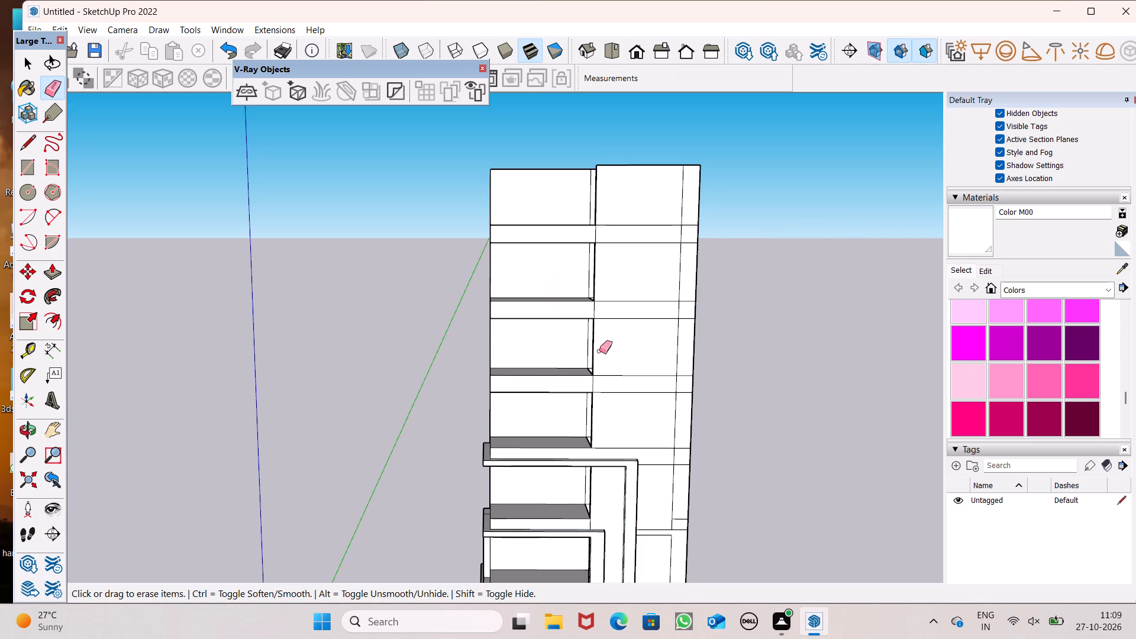
scroll(609, 276, down, 4)
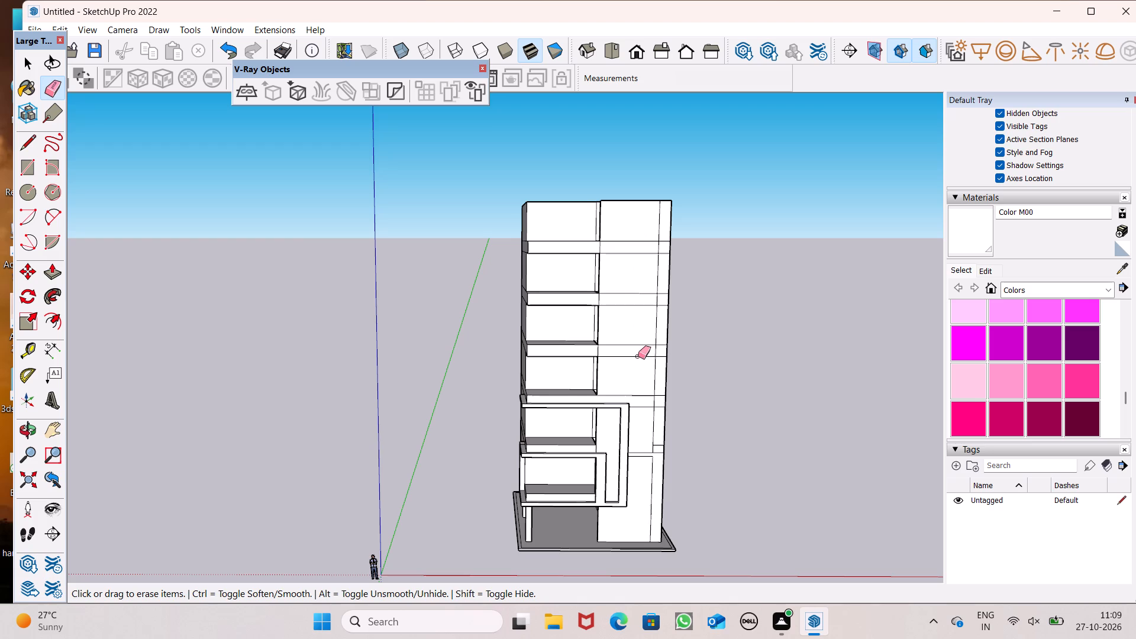
scroll(538, 369, up, 9)
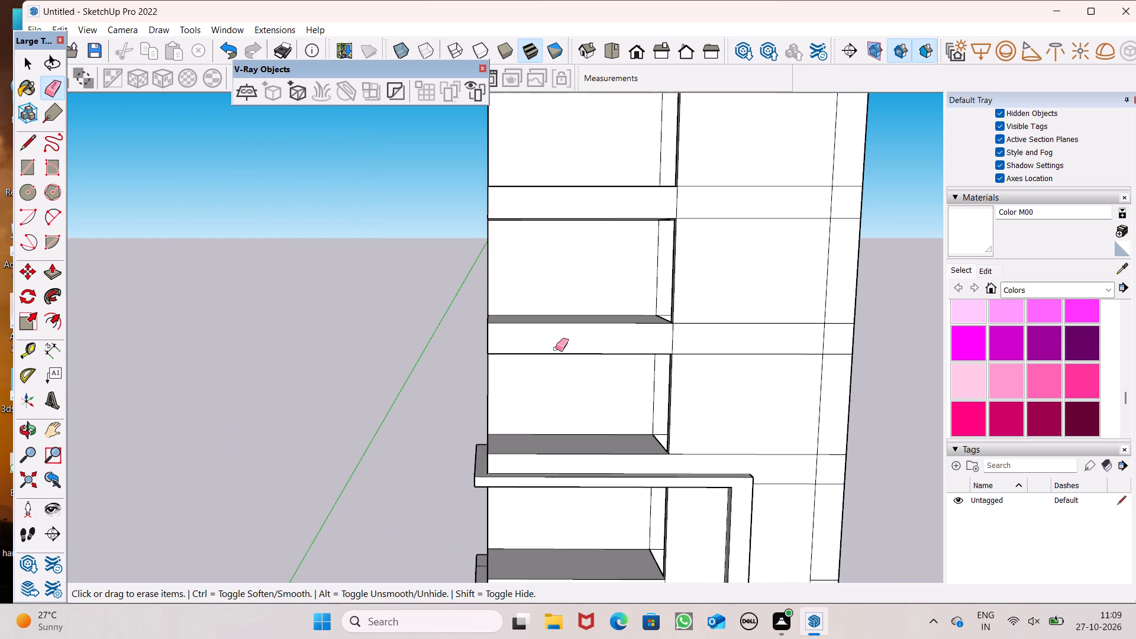
Activate the Tape Measure tool for the front facade's balconies above the upper frame.
click(19, 350)
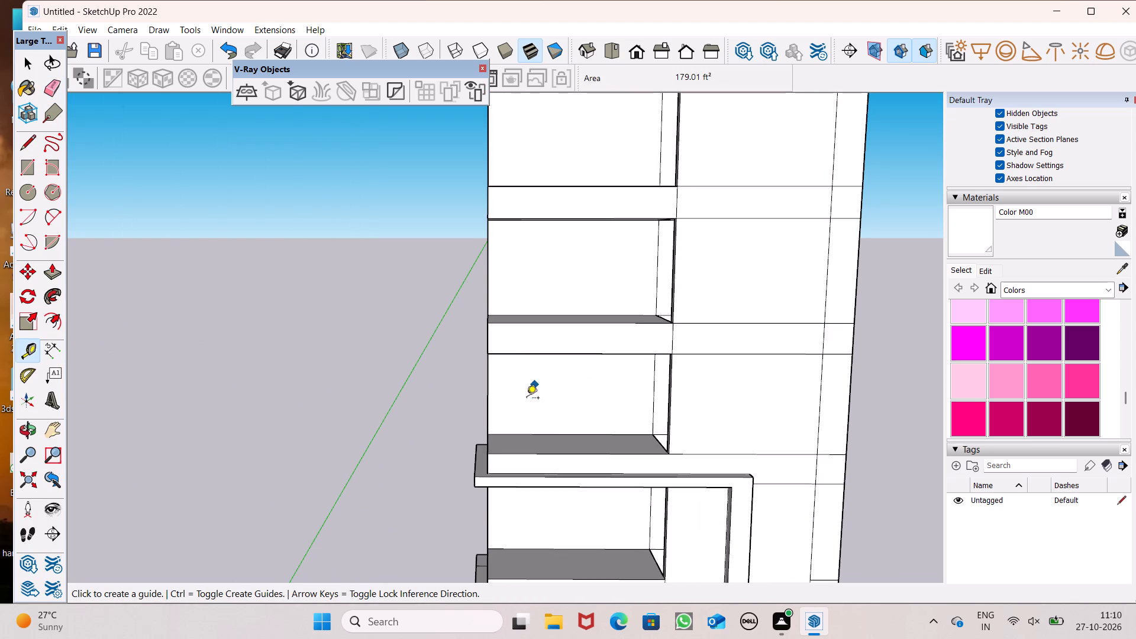
scroll(524, 404, down, 4)
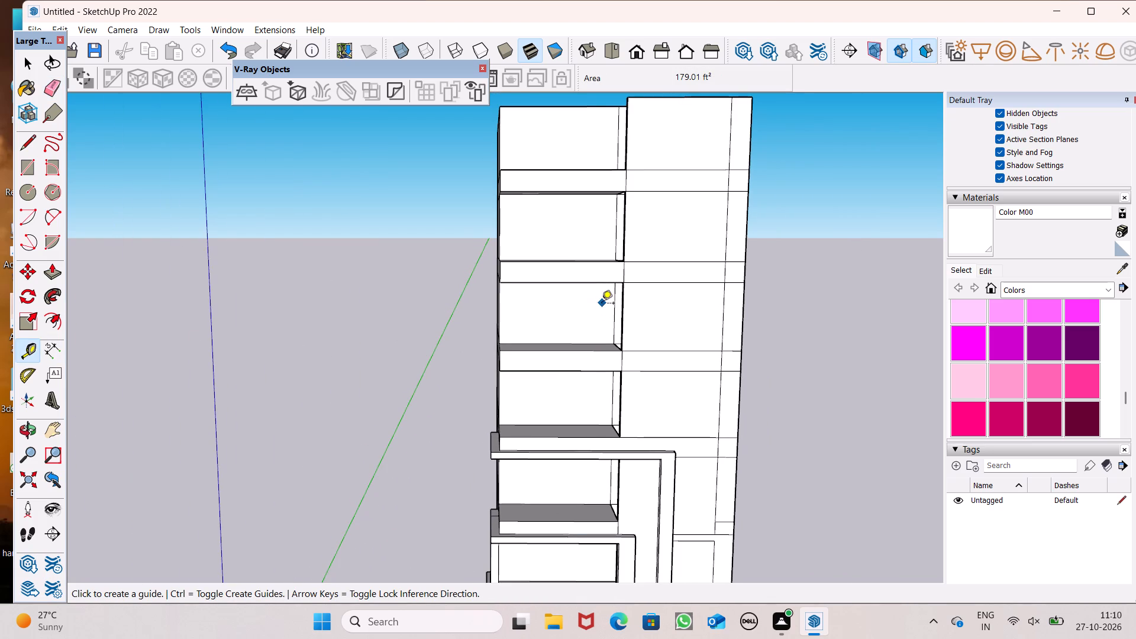
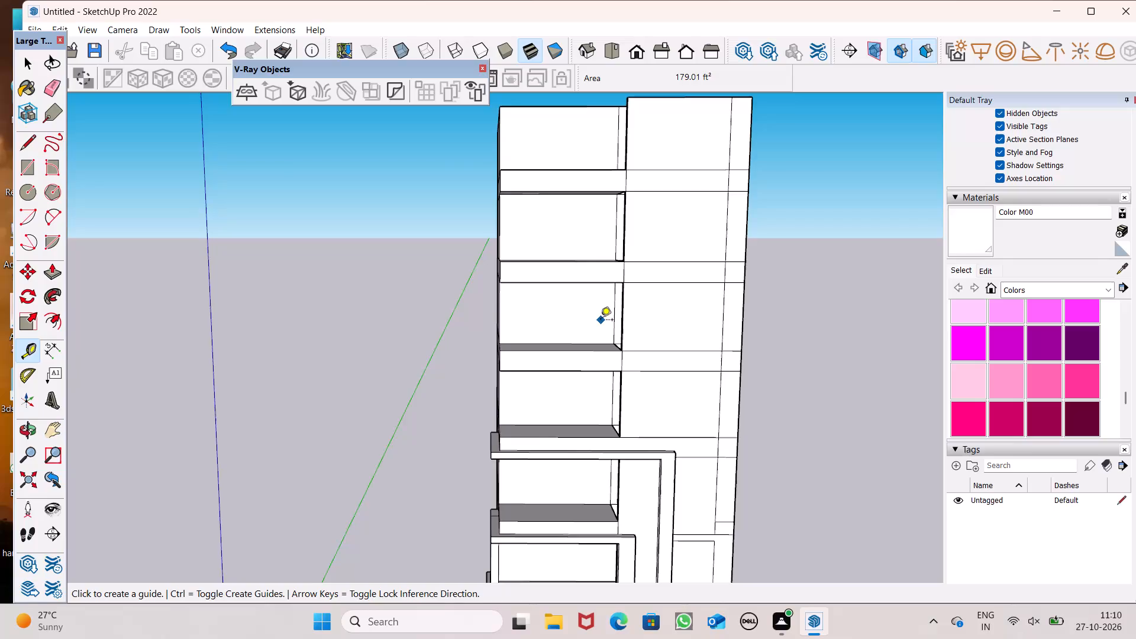
Place a horizontal guide 1' above the bottom edge of the front balcony band one storey above the upper frame.
scroll(602, 320, up, 5)
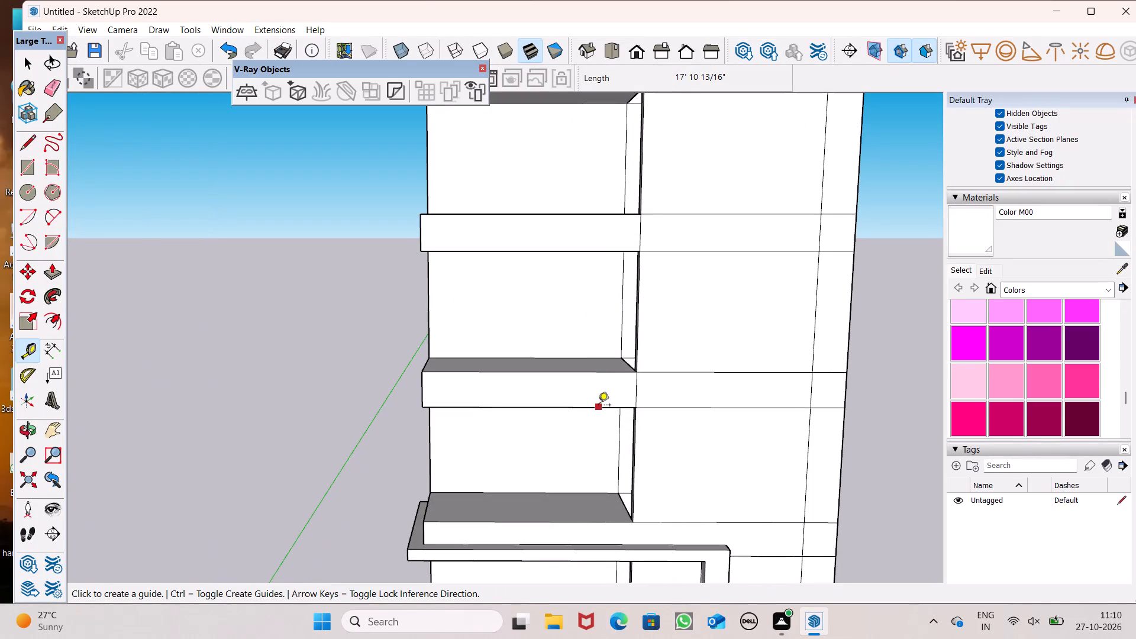
click(598, 406)
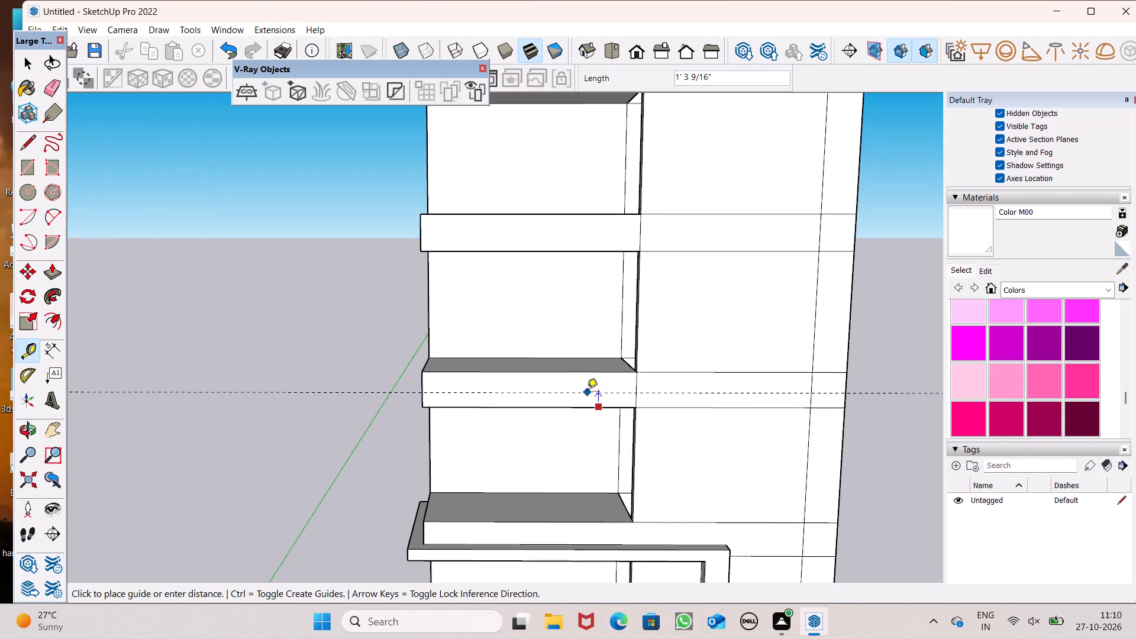
key(1)
key(apostrophe)
key(Return)
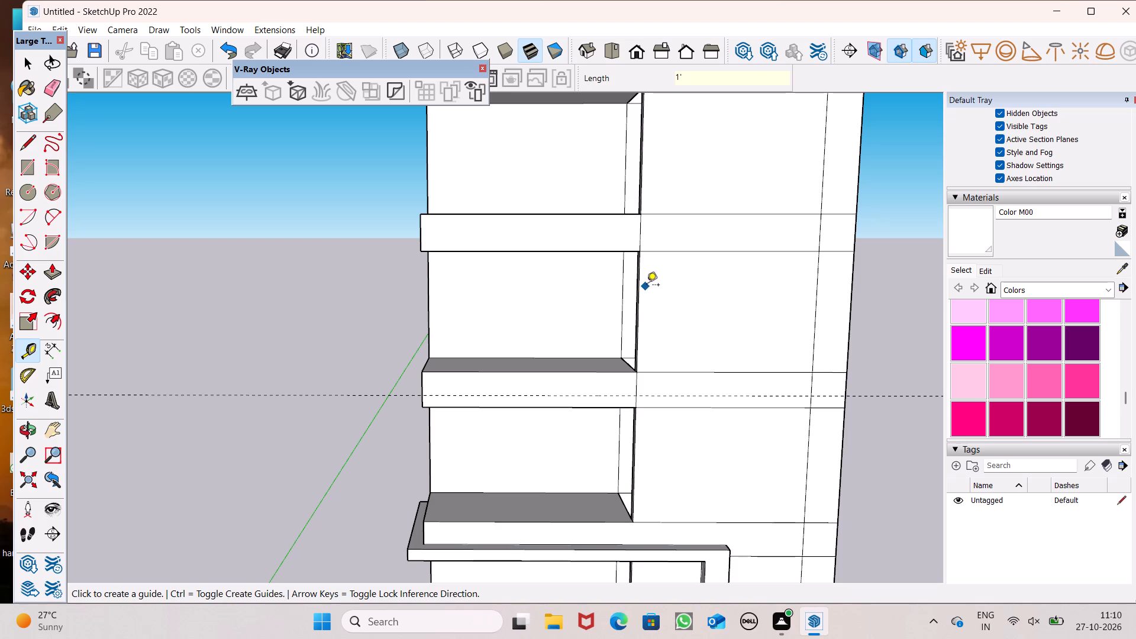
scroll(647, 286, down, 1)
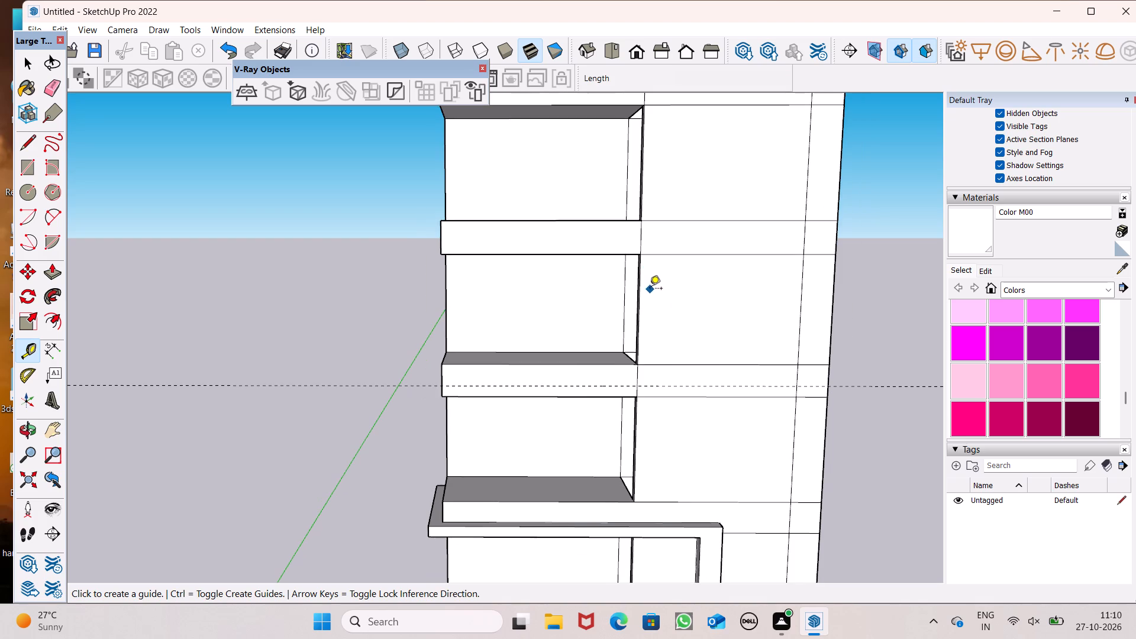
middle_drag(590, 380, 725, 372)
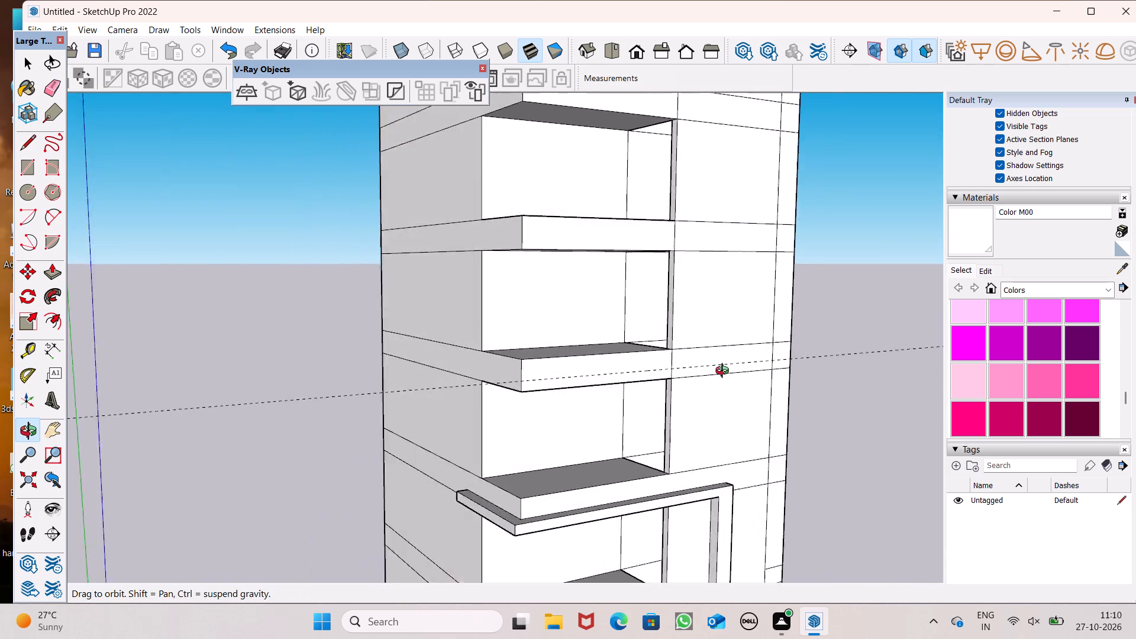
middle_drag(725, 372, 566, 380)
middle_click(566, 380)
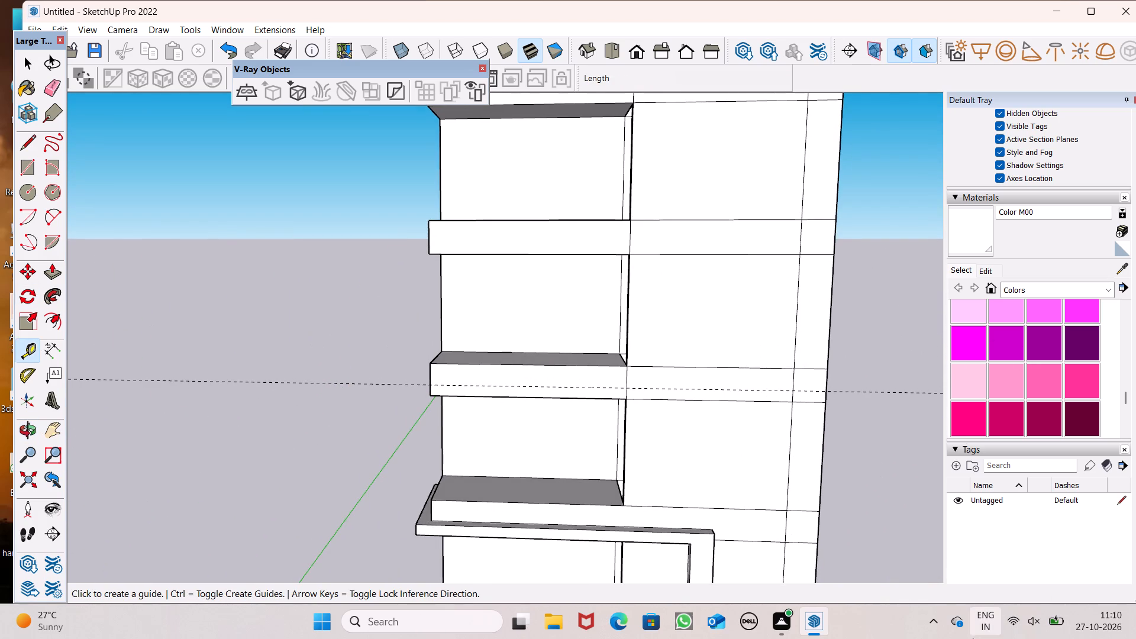
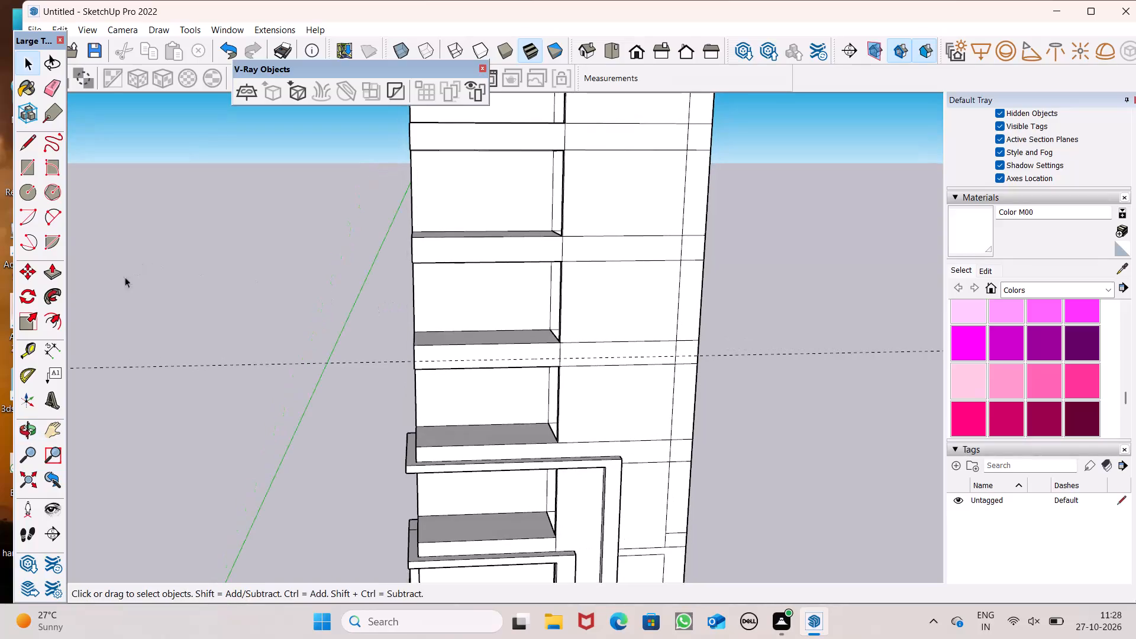
Place a horizontal guide 1' above the bottom edge of the front balcony band two storeys above the upper frame.
click(21, 350)
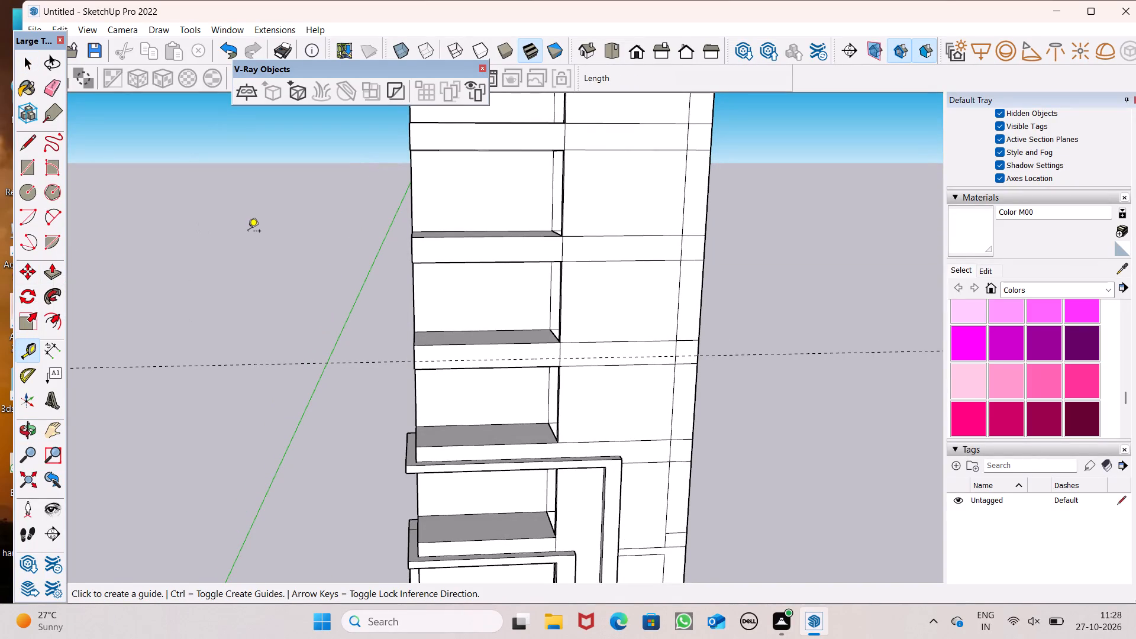
scroll(420, 244, down, 5)
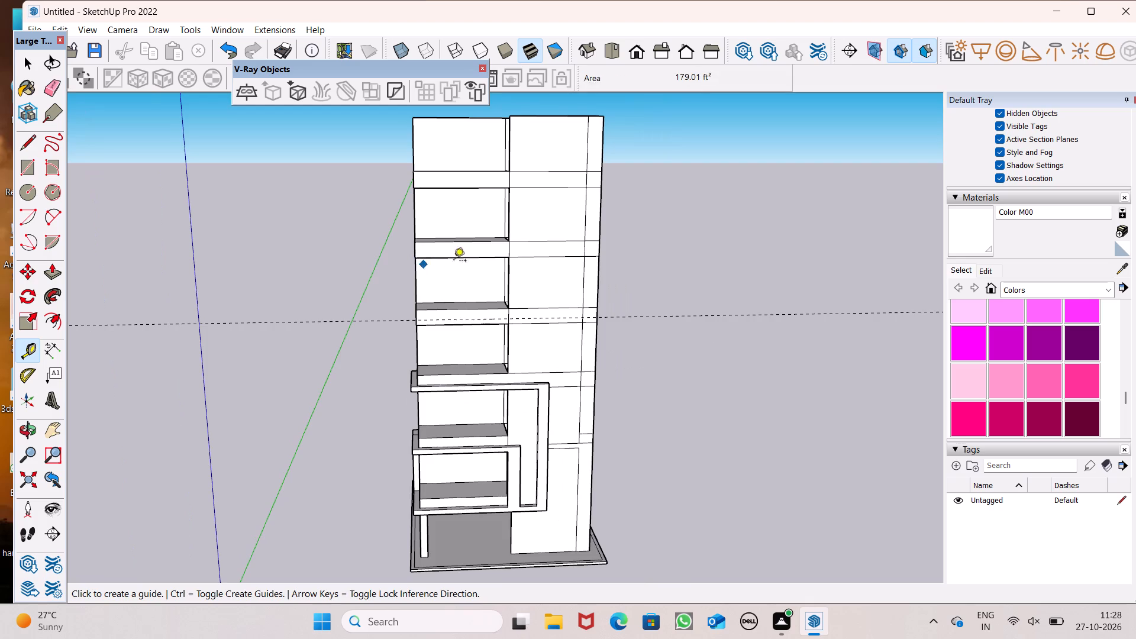
middle_drag(496, 254, 575, 286)
scroll(508, 232, up, 3)
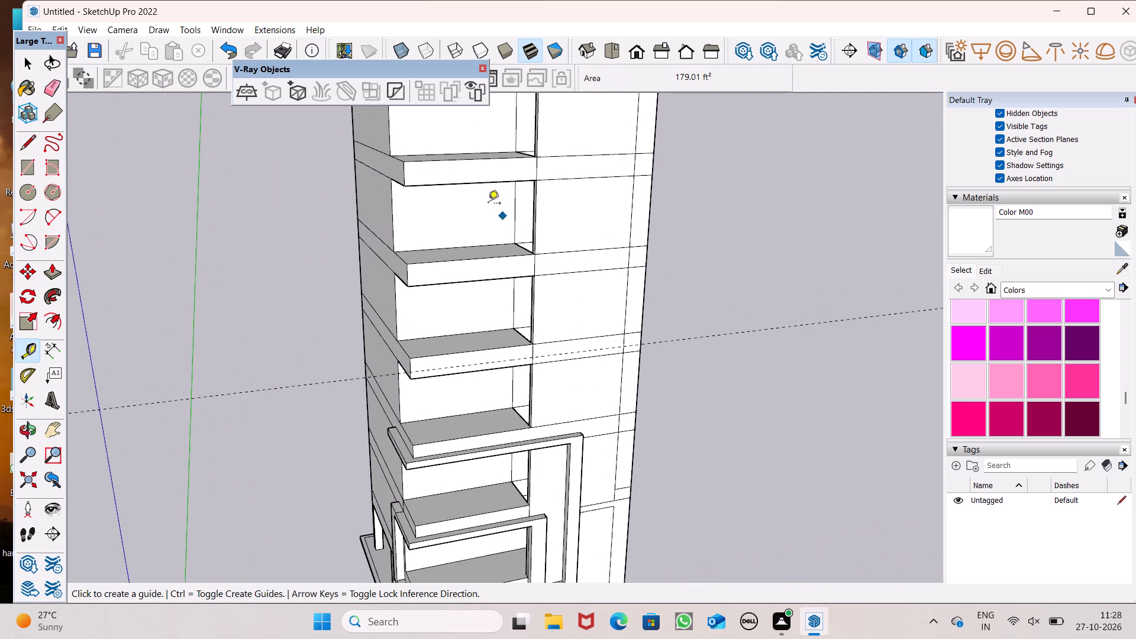
middle_drag(617, 363, 669, 333)
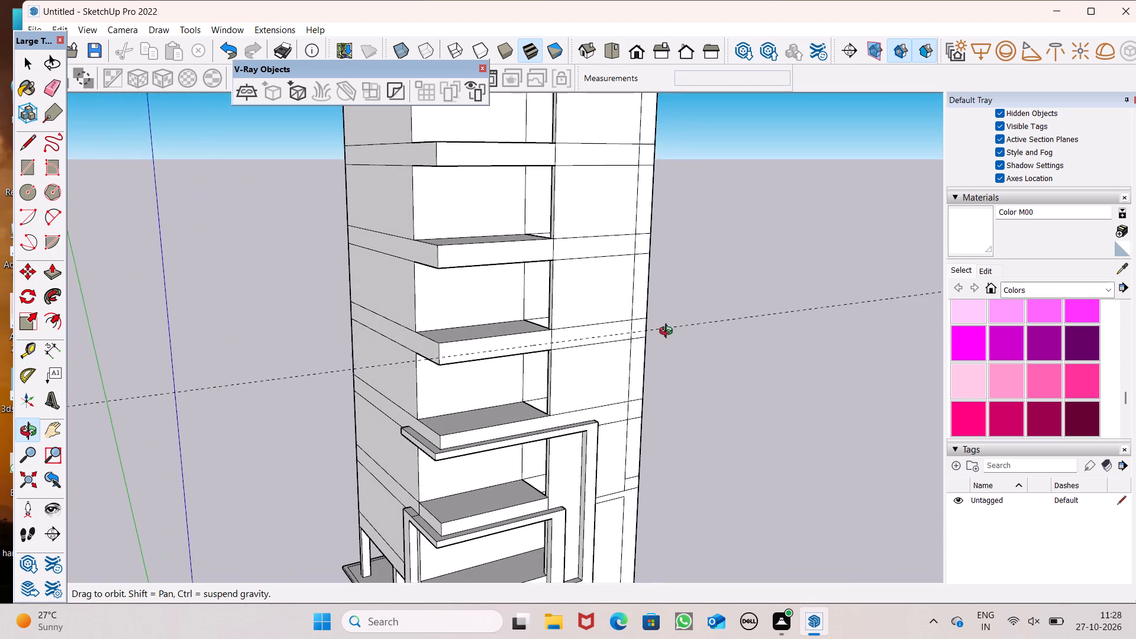
middle_drag(669, 333, 652, 342)
scroll(561, 276, down, 1)
middle_drag(560, 273, 446, 254)
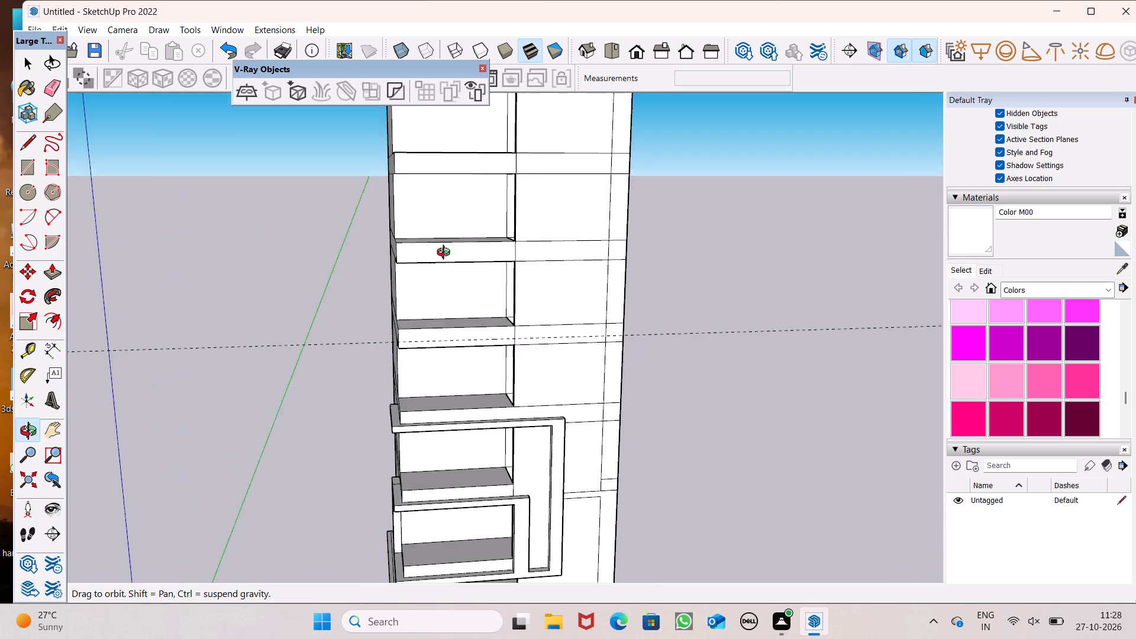
middle_drag(446, 254, 445, 254)
scroll(393, 189, up, 5)
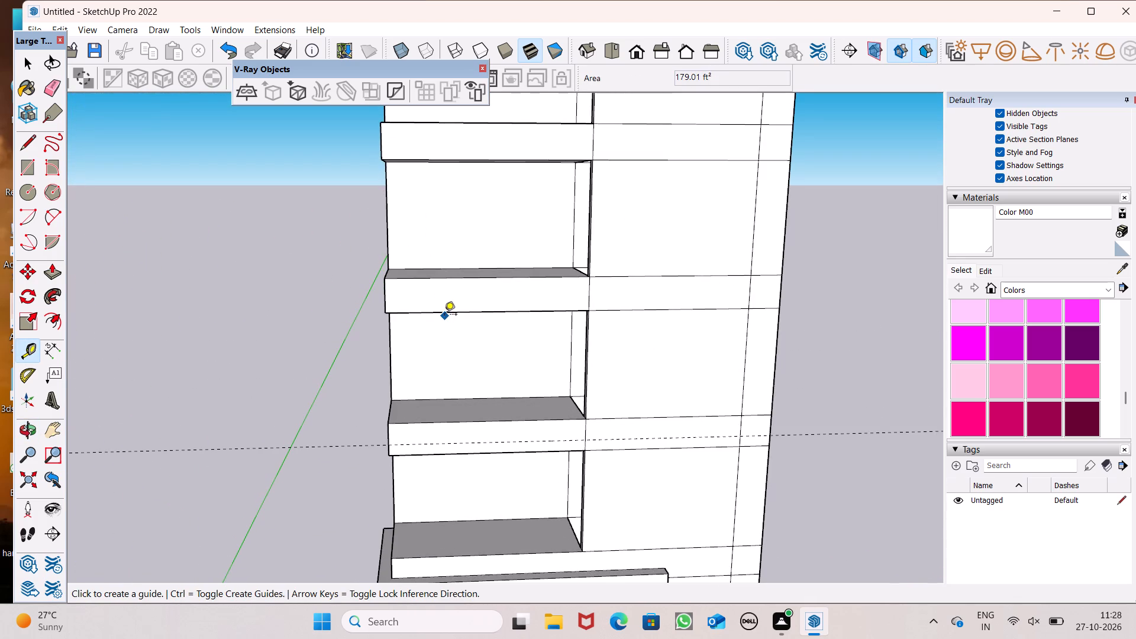
click(446, 318)
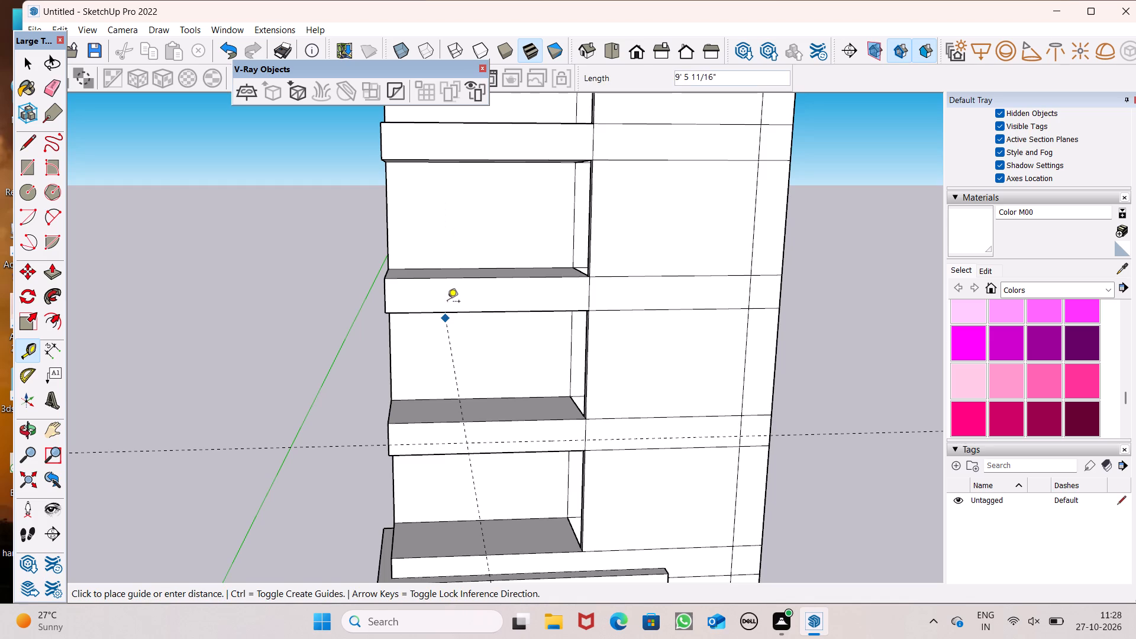
key(space)
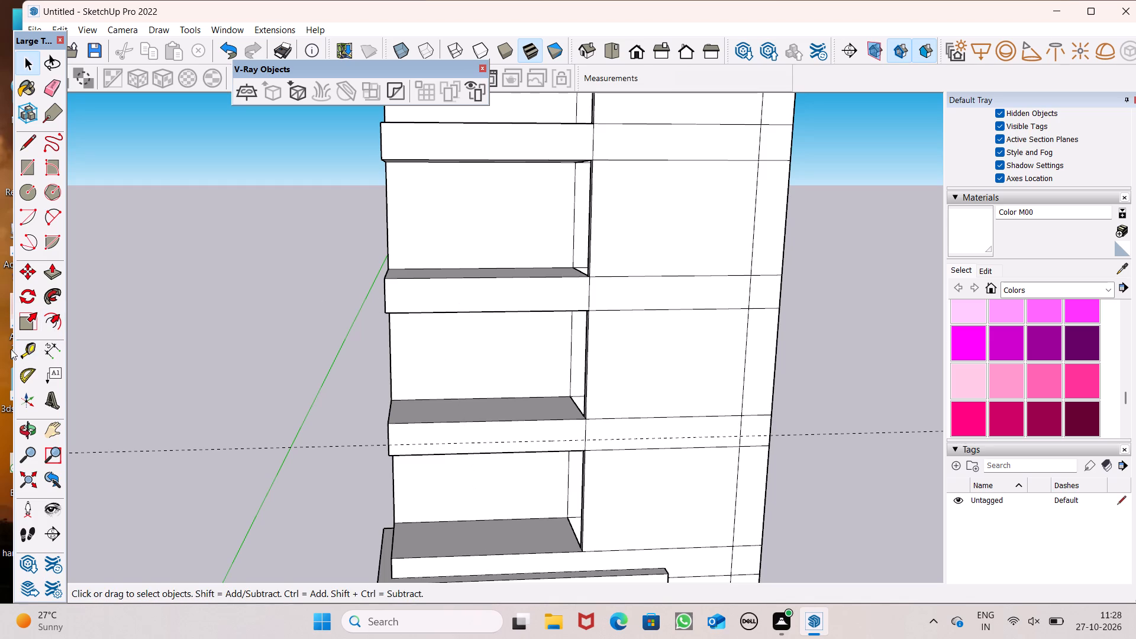
click(19, 353)
click(421, 312)
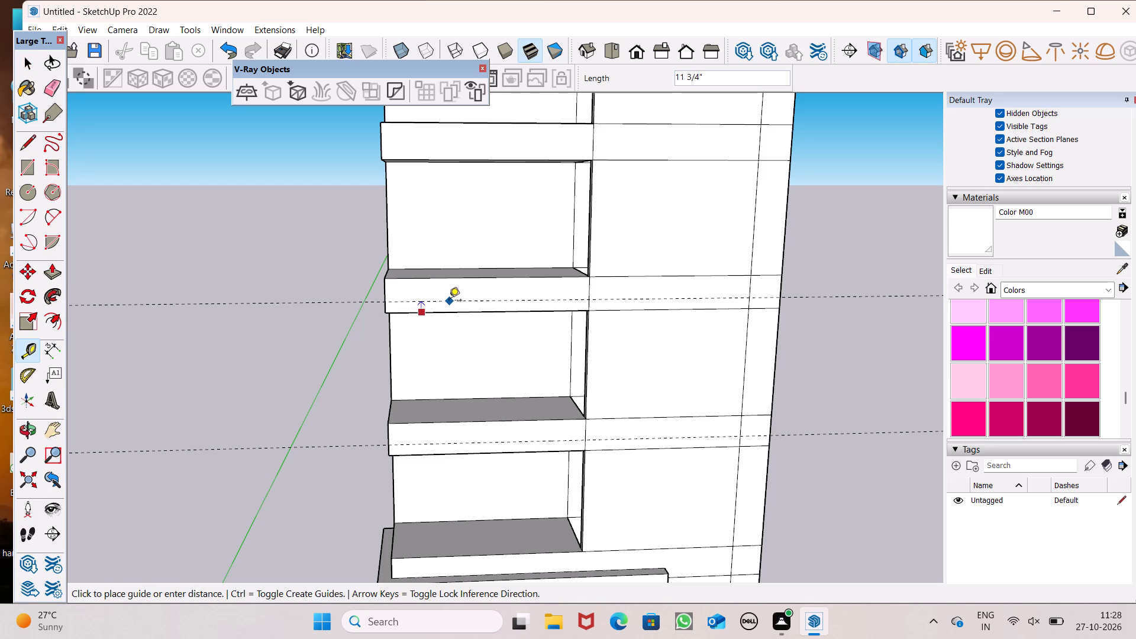
text(1')
key(Return)
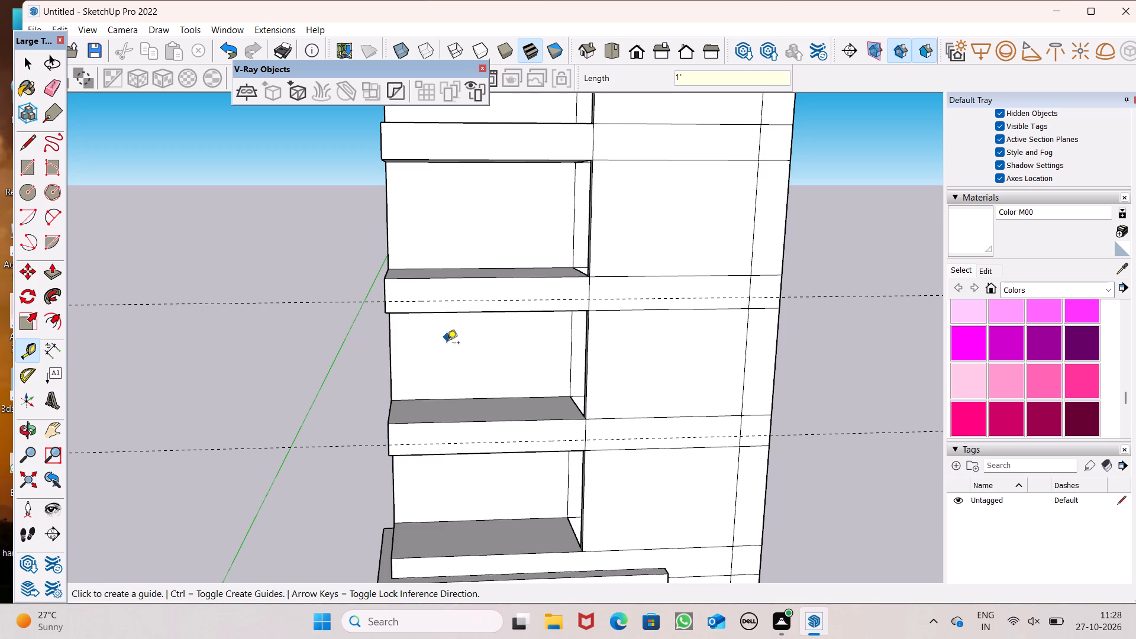
Place a horizontal guide 1' above the bottom edge of the topmost front balcony band.
scroll(445, 350, down, 5)
scroll(459, 179, up, 6)
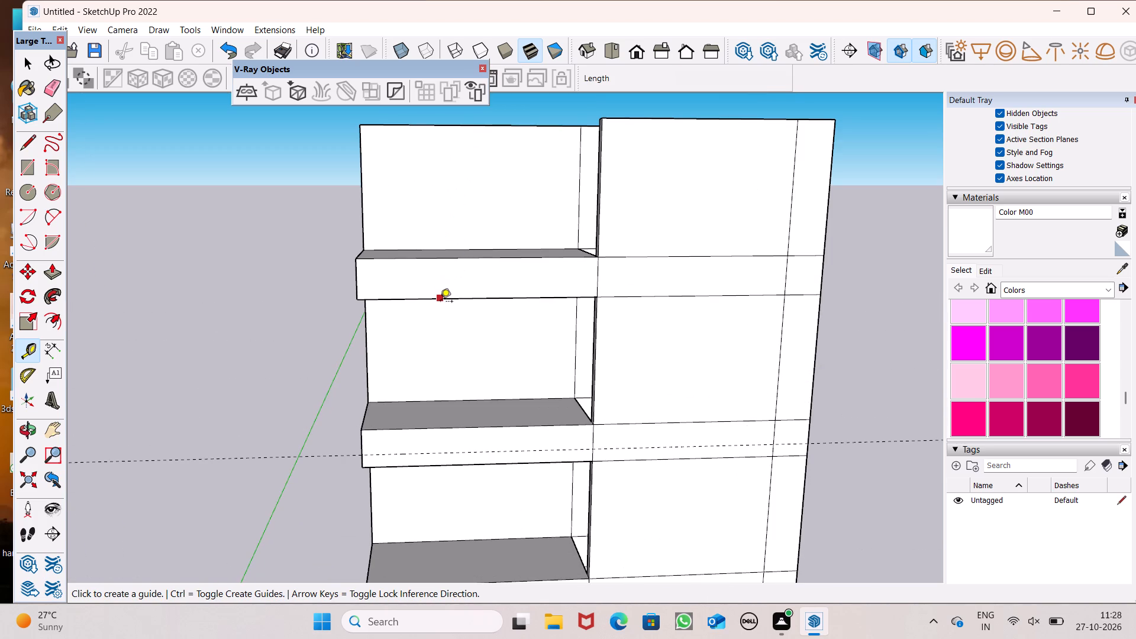
click(440, 302)
key(1)
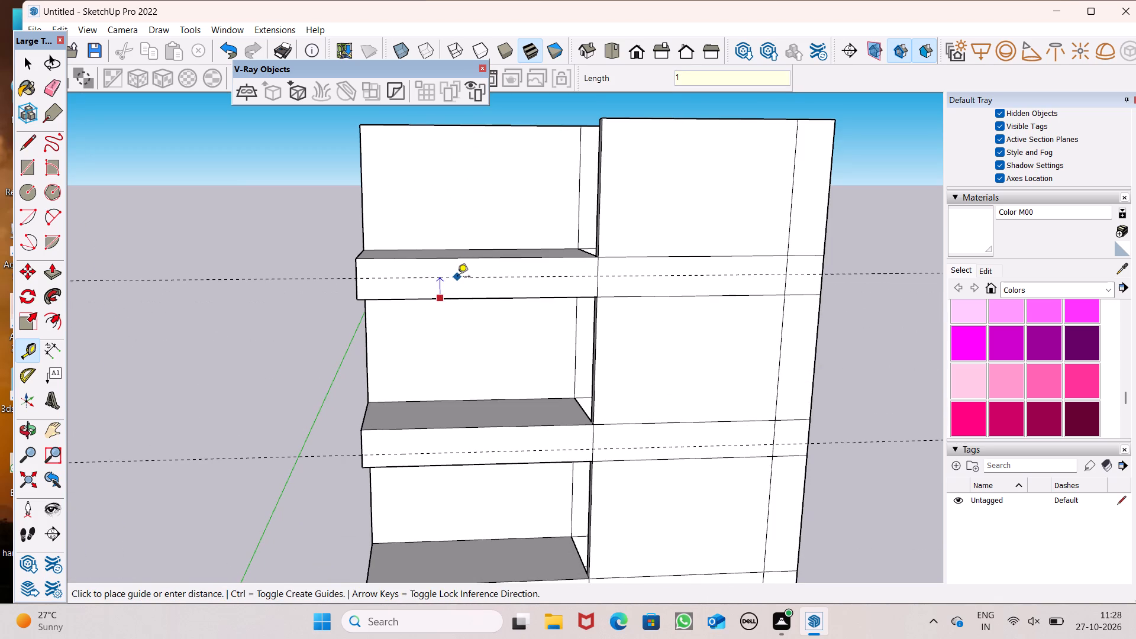
key(apostrophe)
key(Return)
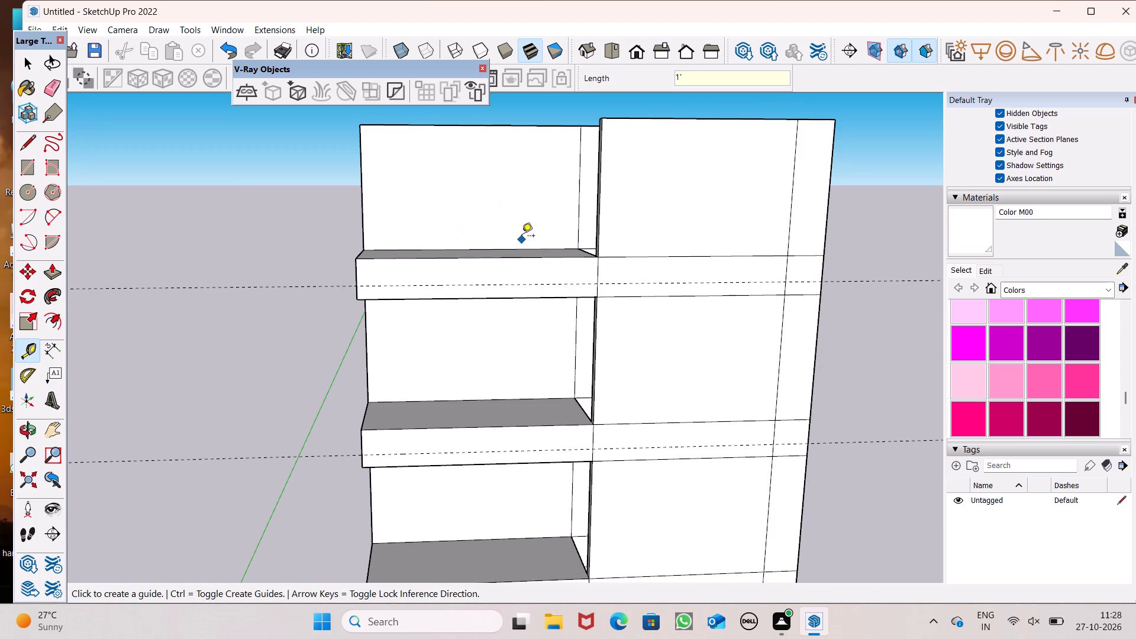
key(space)
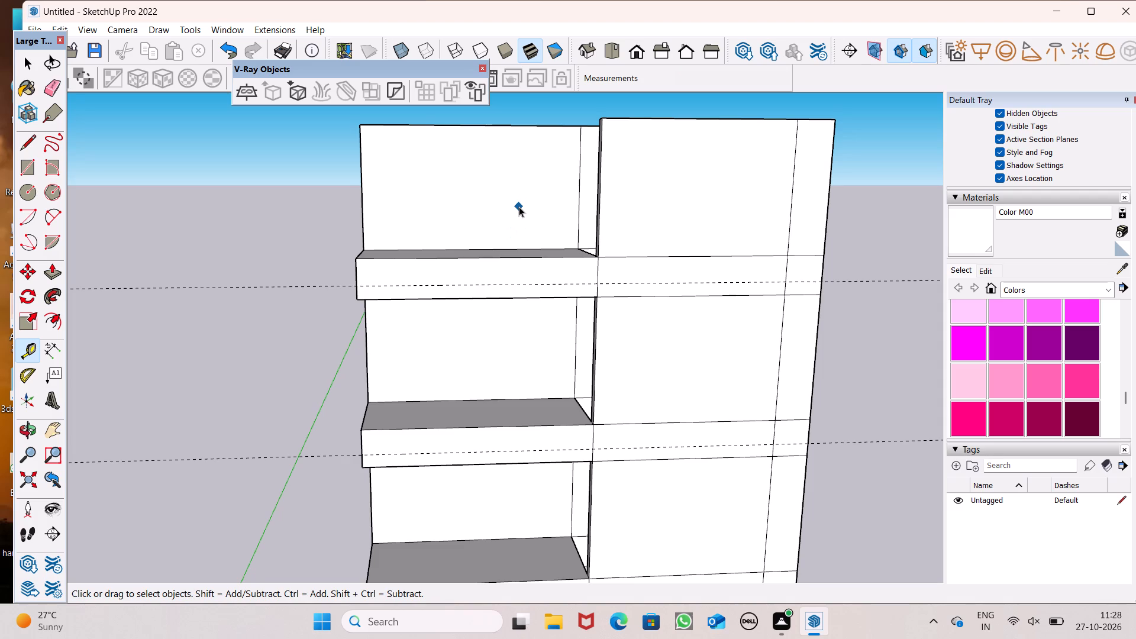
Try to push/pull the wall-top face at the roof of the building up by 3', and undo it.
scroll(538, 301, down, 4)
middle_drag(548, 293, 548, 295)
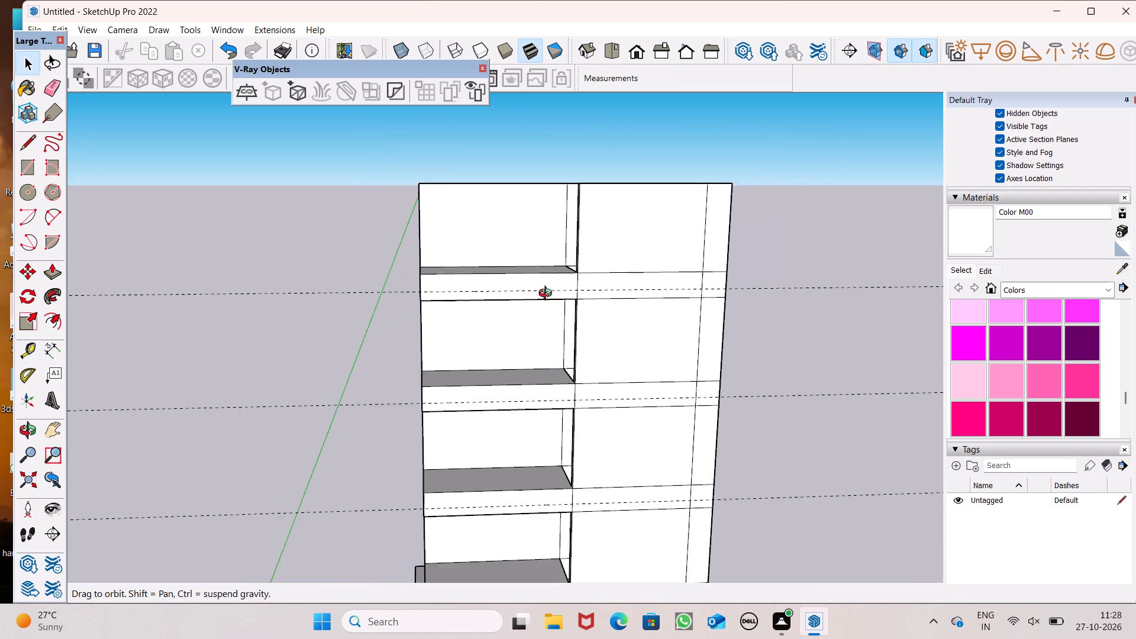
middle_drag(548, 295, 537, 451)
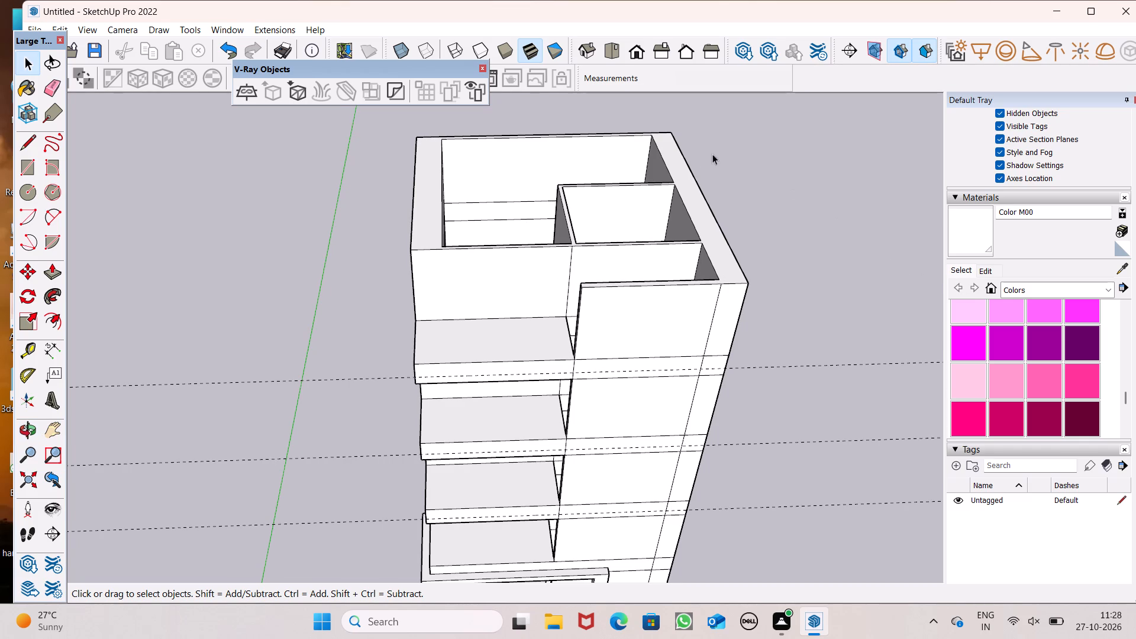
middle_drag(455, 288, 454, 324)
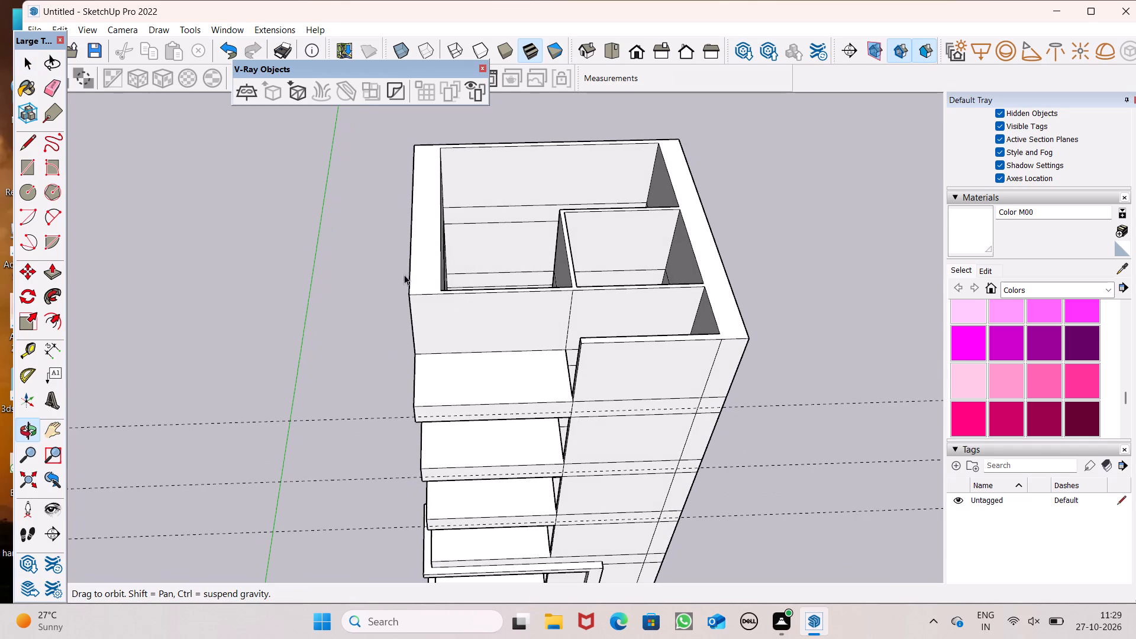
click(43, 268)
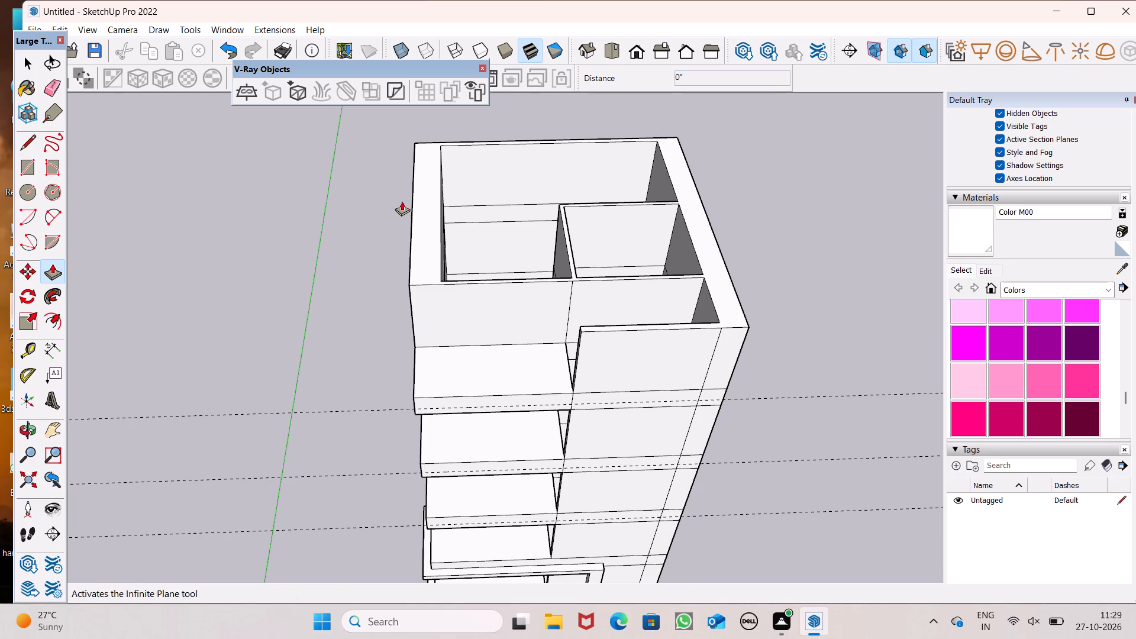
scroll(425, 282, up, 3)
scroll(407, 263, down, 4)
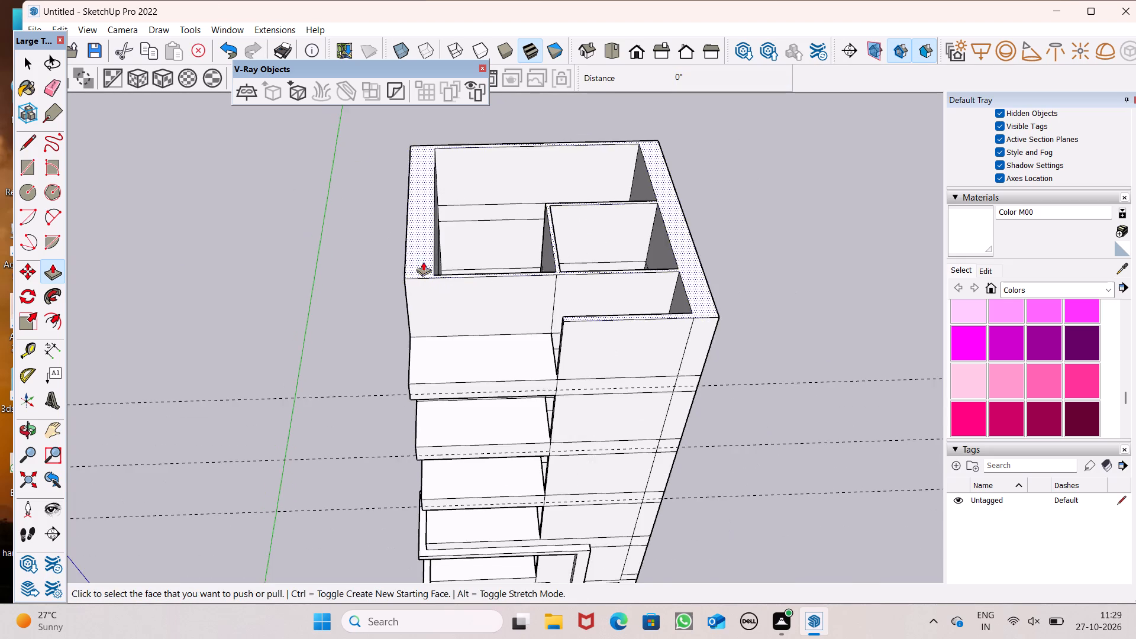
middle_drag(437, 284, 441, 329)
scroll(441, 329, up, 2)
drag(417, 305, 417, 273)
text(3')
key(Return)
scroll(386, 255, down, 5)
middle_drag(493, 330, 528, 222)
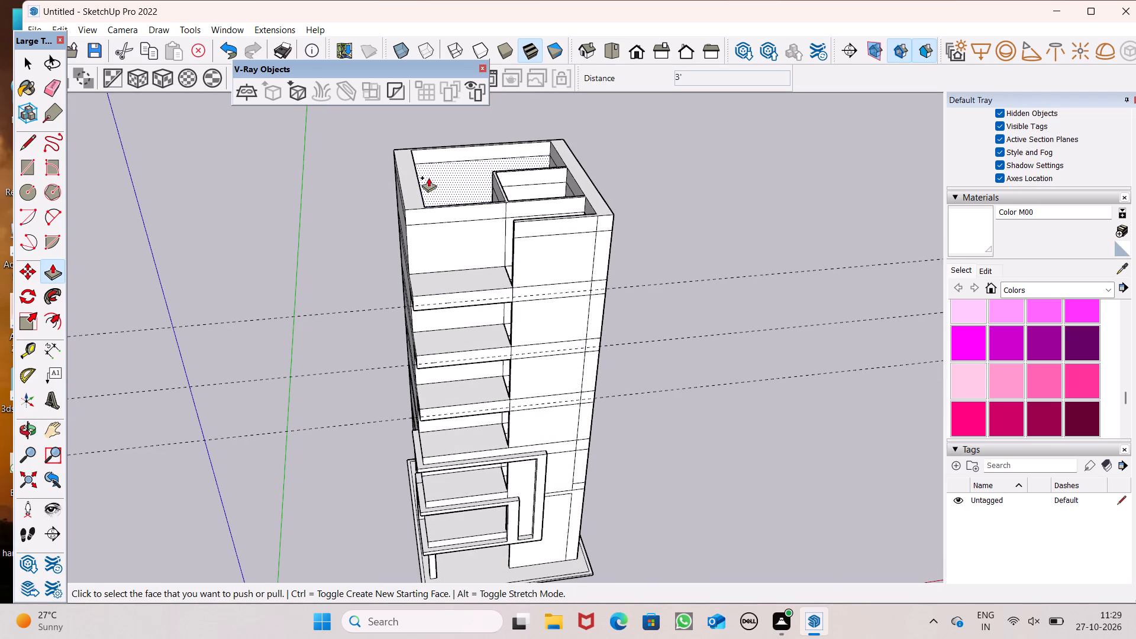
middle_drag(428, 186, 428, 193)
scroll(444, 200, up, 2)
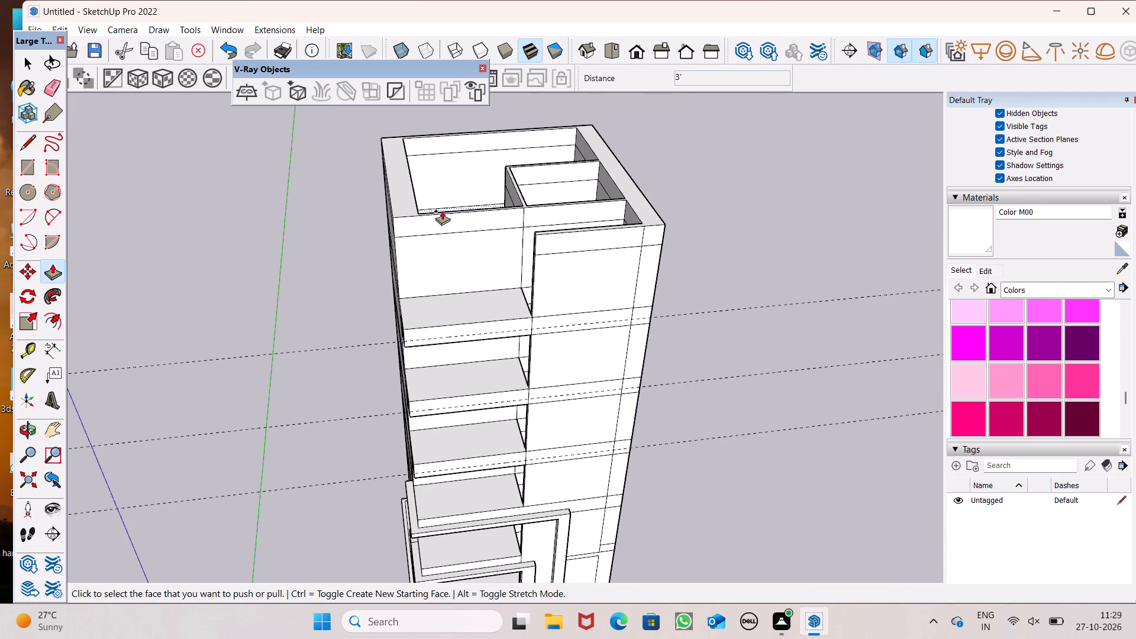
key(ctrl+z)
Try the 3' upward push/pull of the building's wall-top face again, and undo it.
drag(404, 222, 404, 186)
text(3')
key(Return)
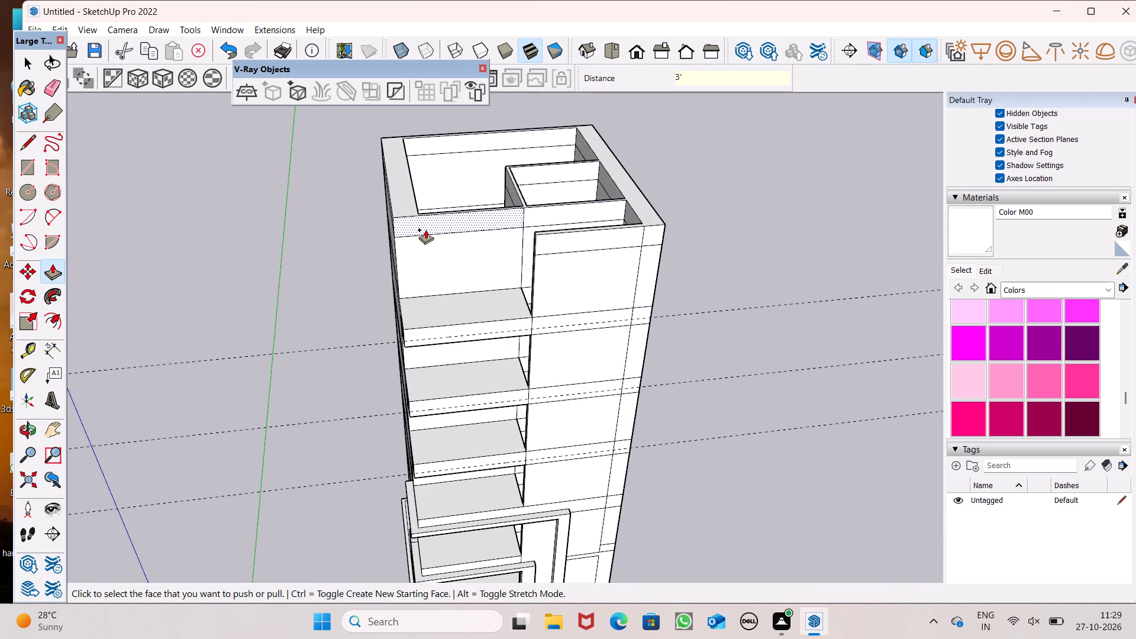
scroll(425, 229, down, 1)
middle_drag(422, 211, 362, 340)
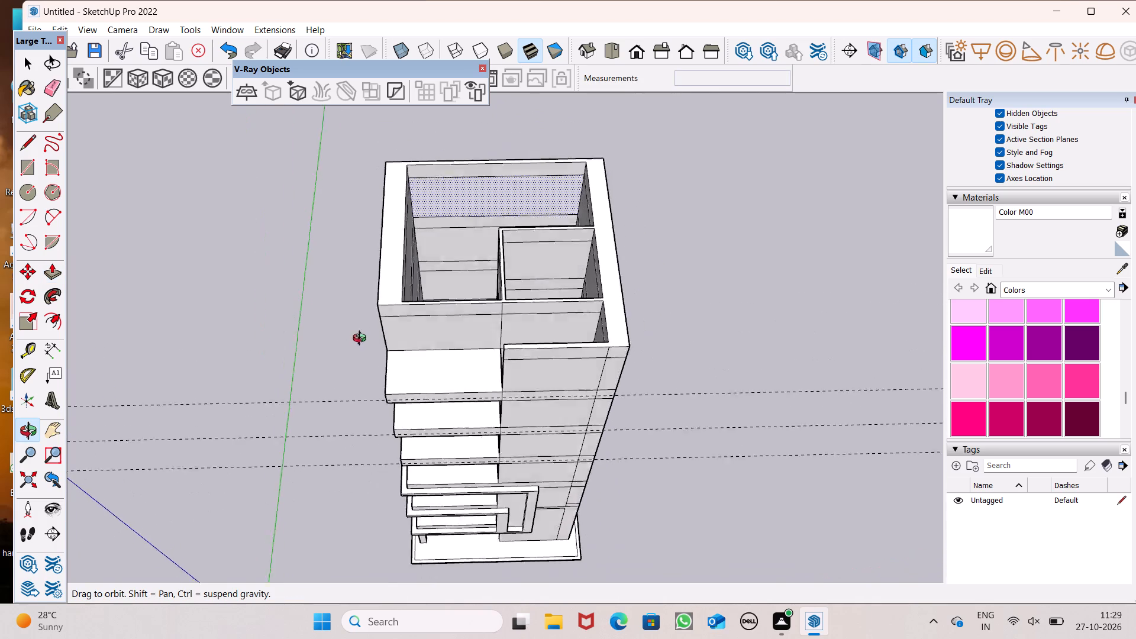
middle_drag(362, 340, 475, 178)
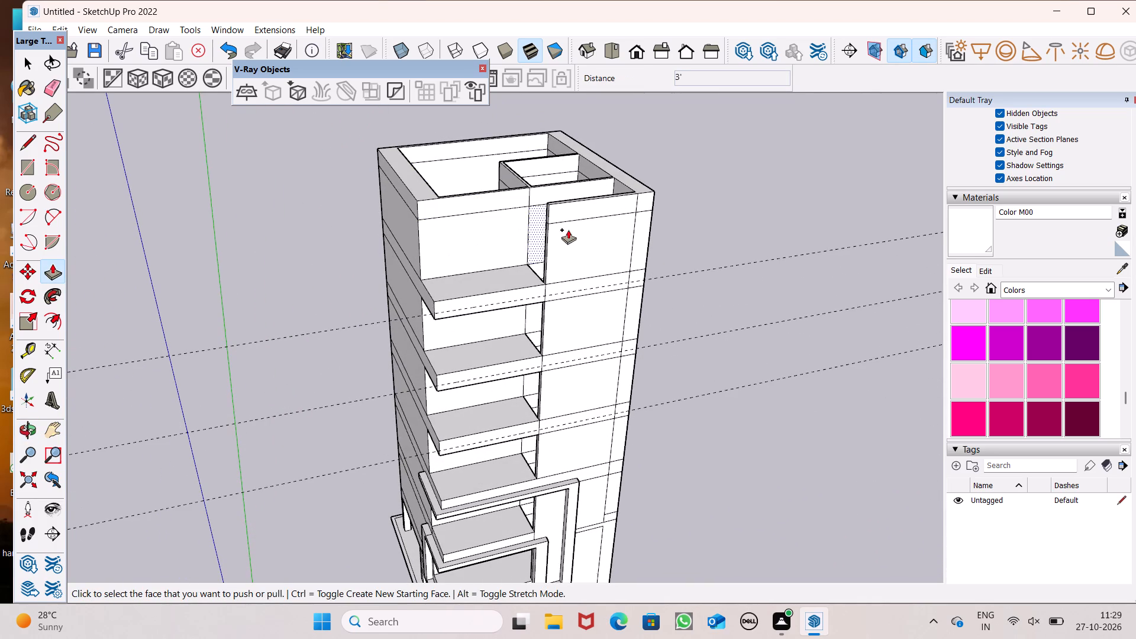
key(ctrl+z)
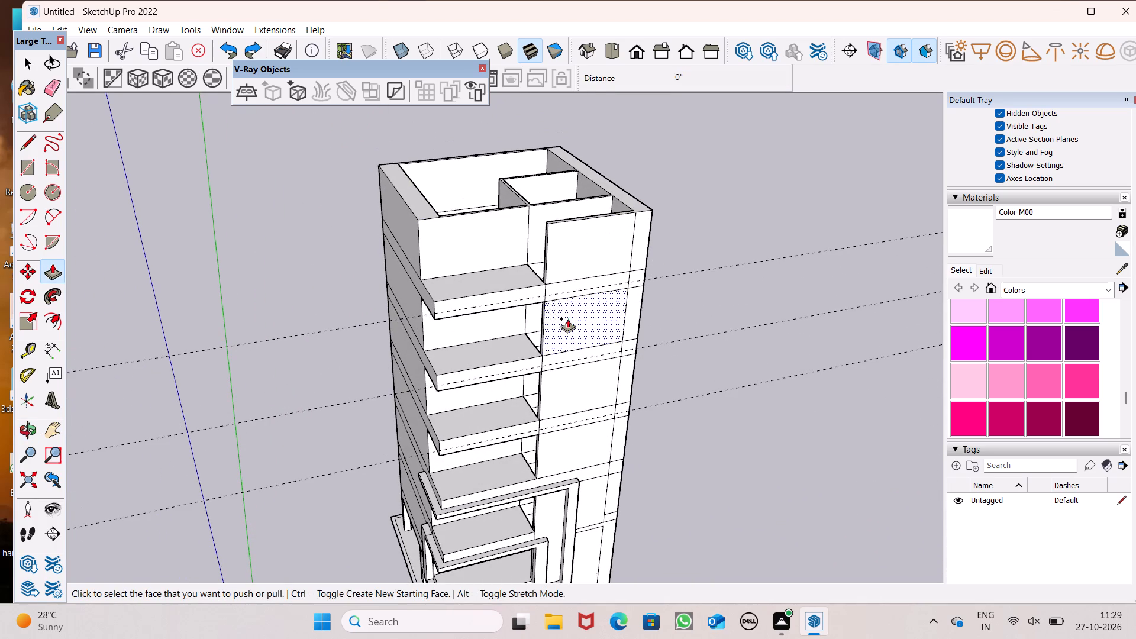
Push/pull the wall-top face at the roof of the building up by 3'.
middle_drag(557, 306, 517, 227)
scroll(426, 171, up, 2)
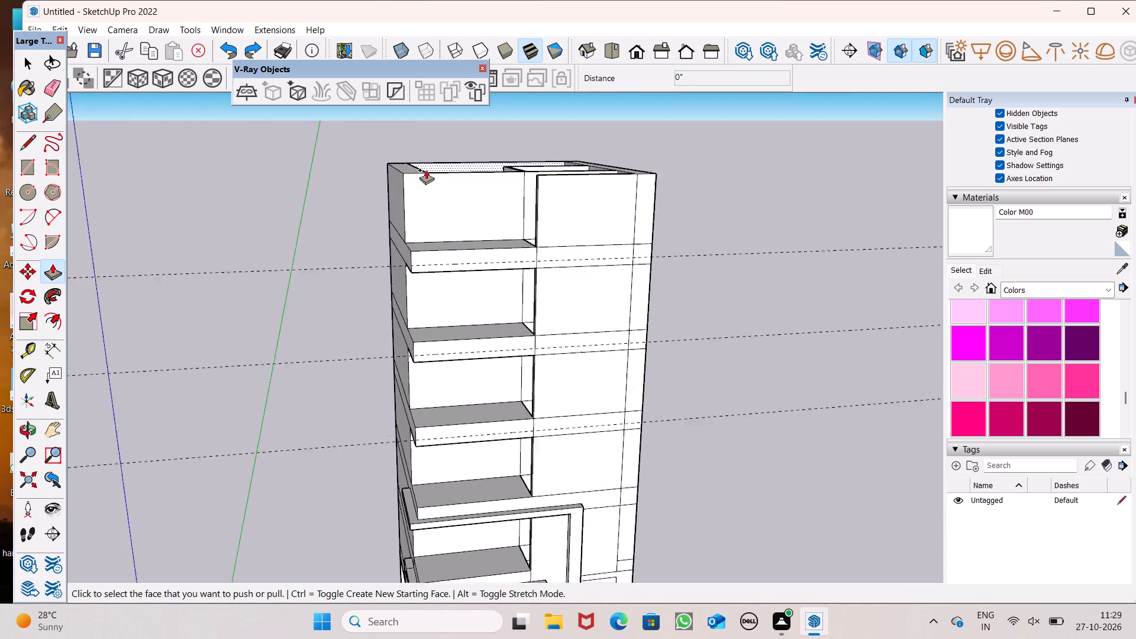
scroll(426, 170, up, 4)
scroll(443, 166, down, 5)
scroll(499, 175, down, 4)
middle_drag(511, 191, 518, 290)
scroll(536, 227, down, 1)
middle_drag(547, 301, 433, 268)
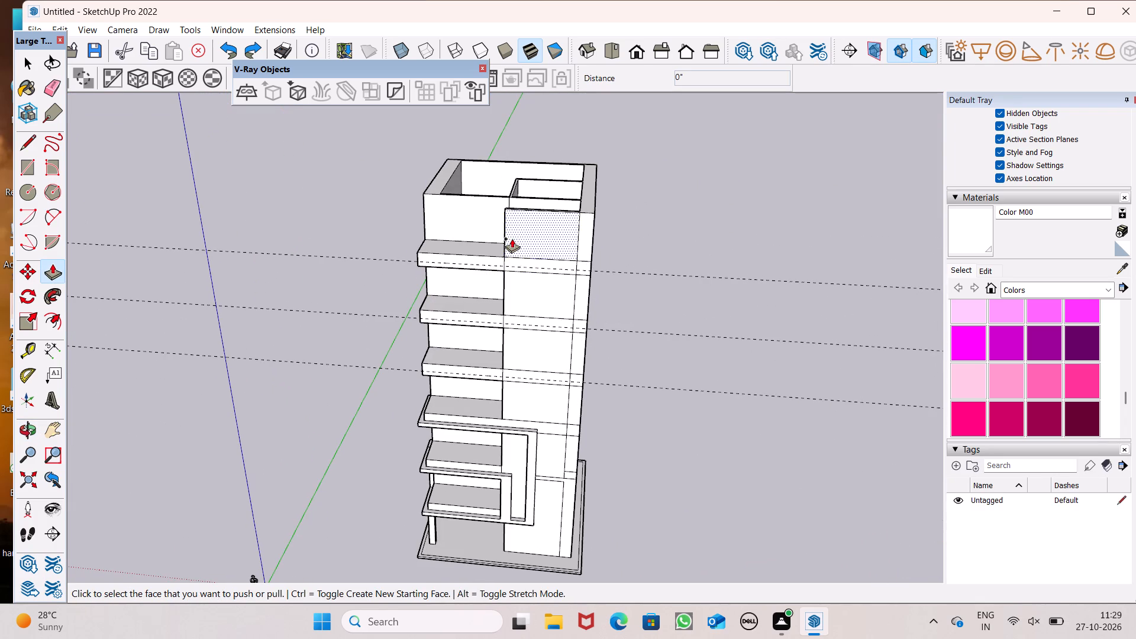
middle_drag(540, 270, 664, 223)
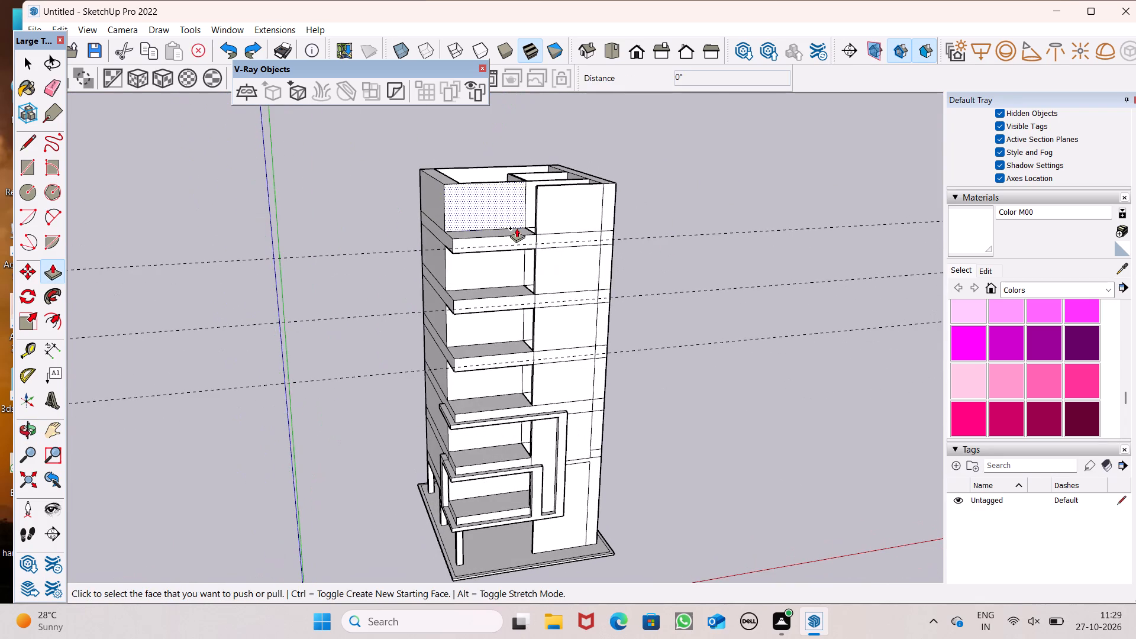
middle_drag(507, 211, 515, 299)
scroll(519, 298, up, 1)
scroll(460, 231, up, 4)
drag(432, 188, 432, 157)
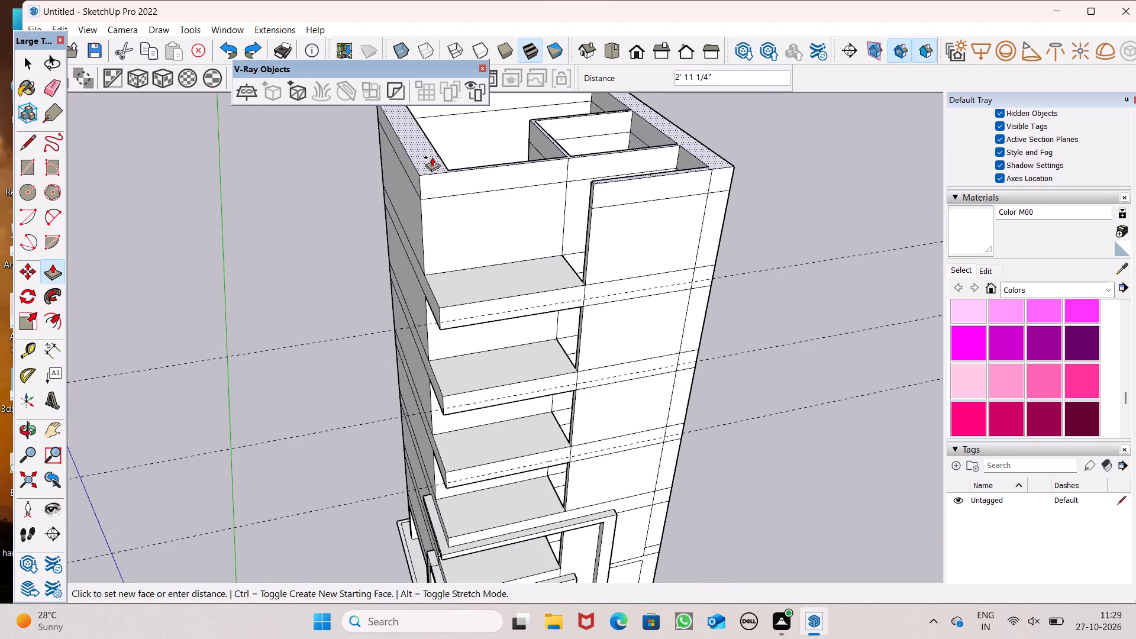
drag(432, 157, 432, 144)
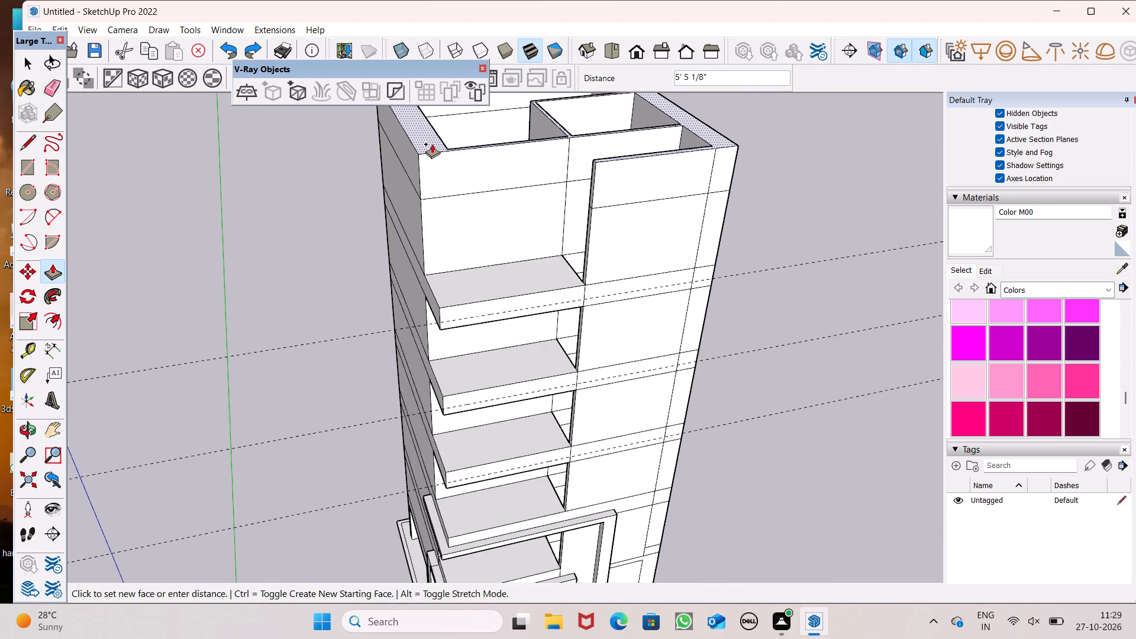
drag(432, 144, 432, 143)
text(3')
key(Return)
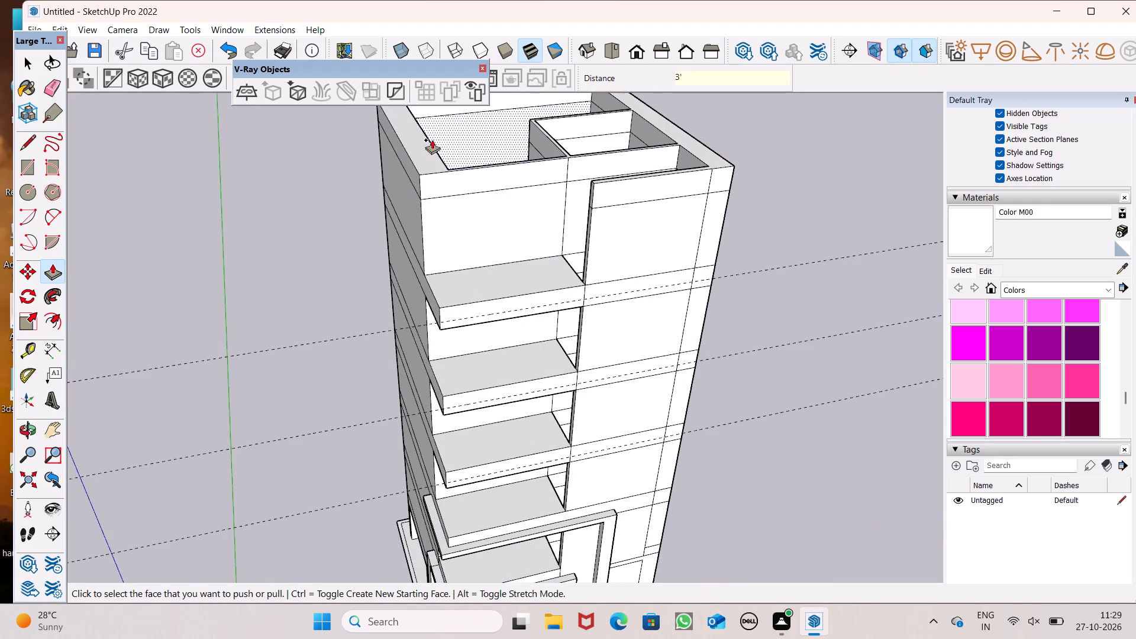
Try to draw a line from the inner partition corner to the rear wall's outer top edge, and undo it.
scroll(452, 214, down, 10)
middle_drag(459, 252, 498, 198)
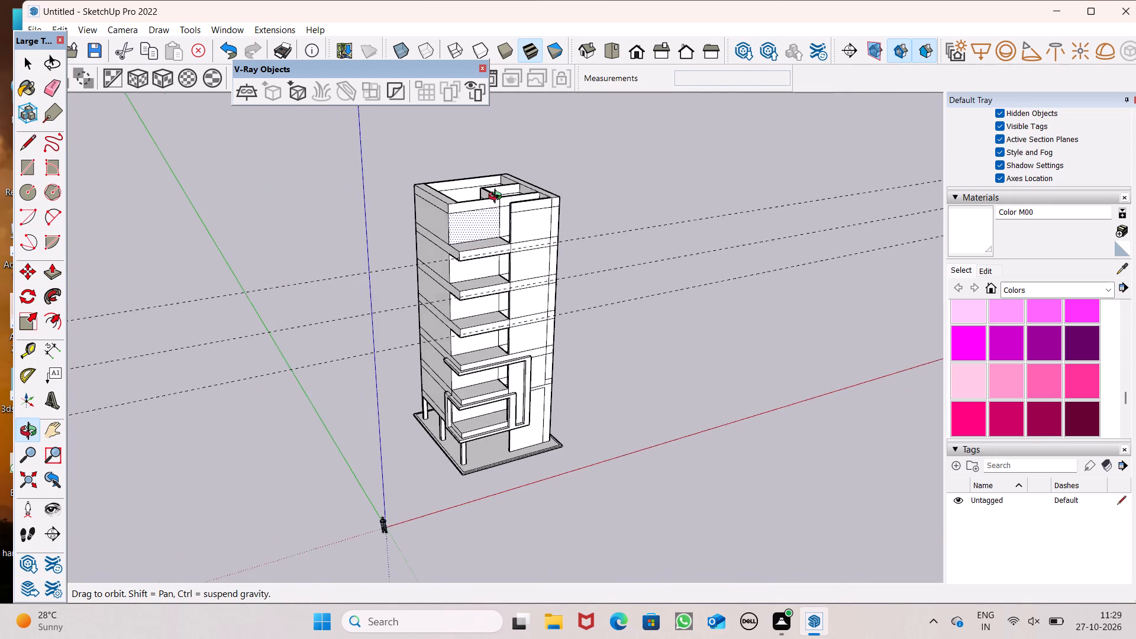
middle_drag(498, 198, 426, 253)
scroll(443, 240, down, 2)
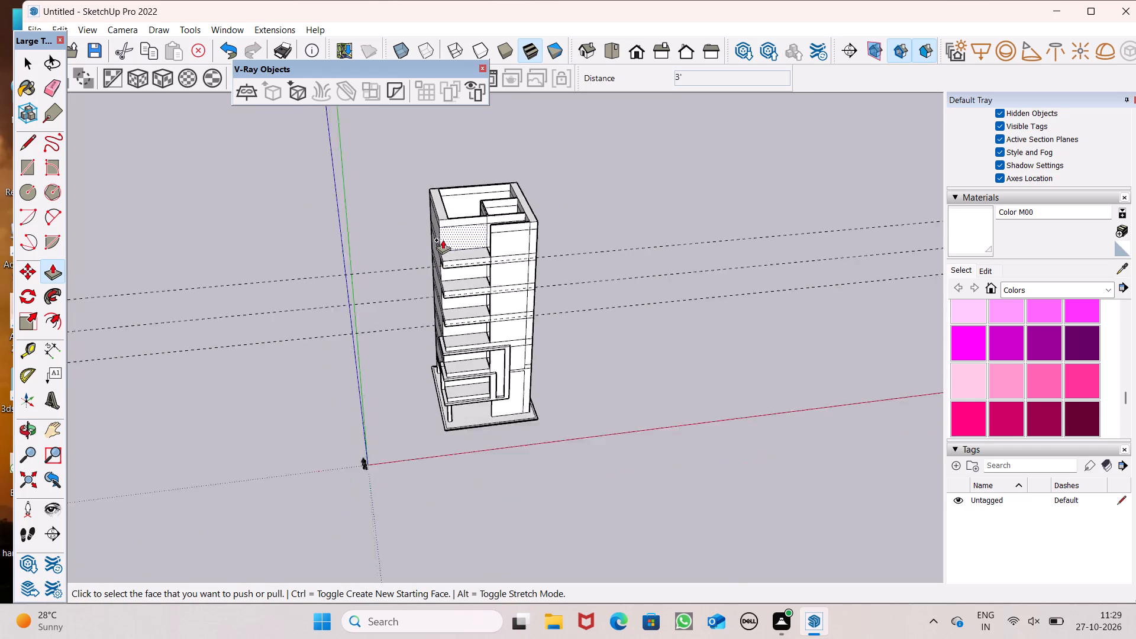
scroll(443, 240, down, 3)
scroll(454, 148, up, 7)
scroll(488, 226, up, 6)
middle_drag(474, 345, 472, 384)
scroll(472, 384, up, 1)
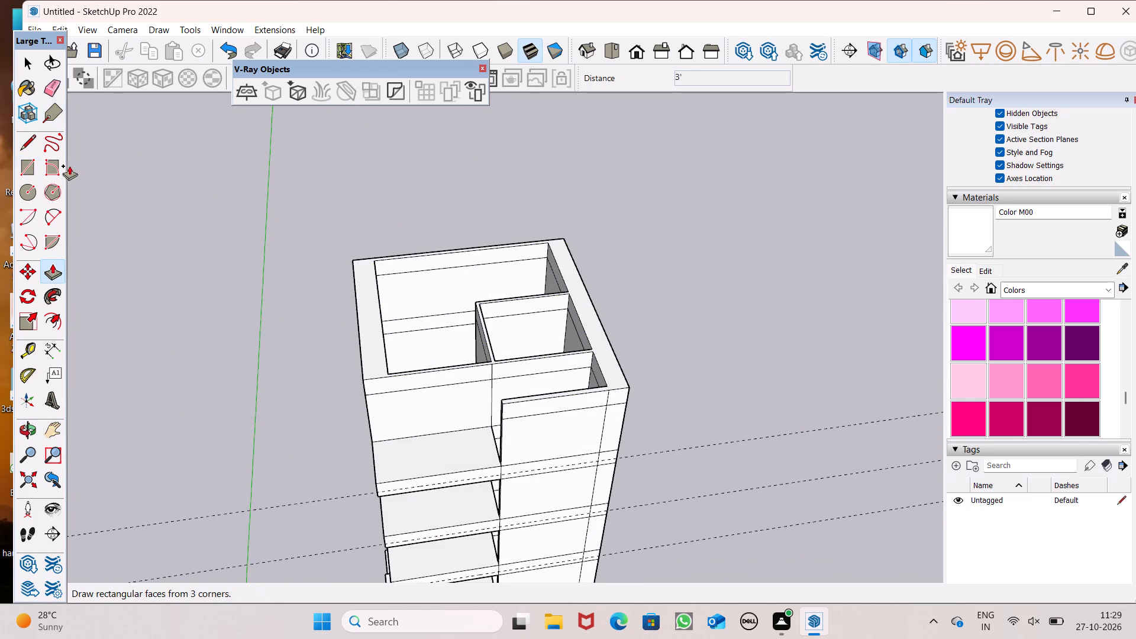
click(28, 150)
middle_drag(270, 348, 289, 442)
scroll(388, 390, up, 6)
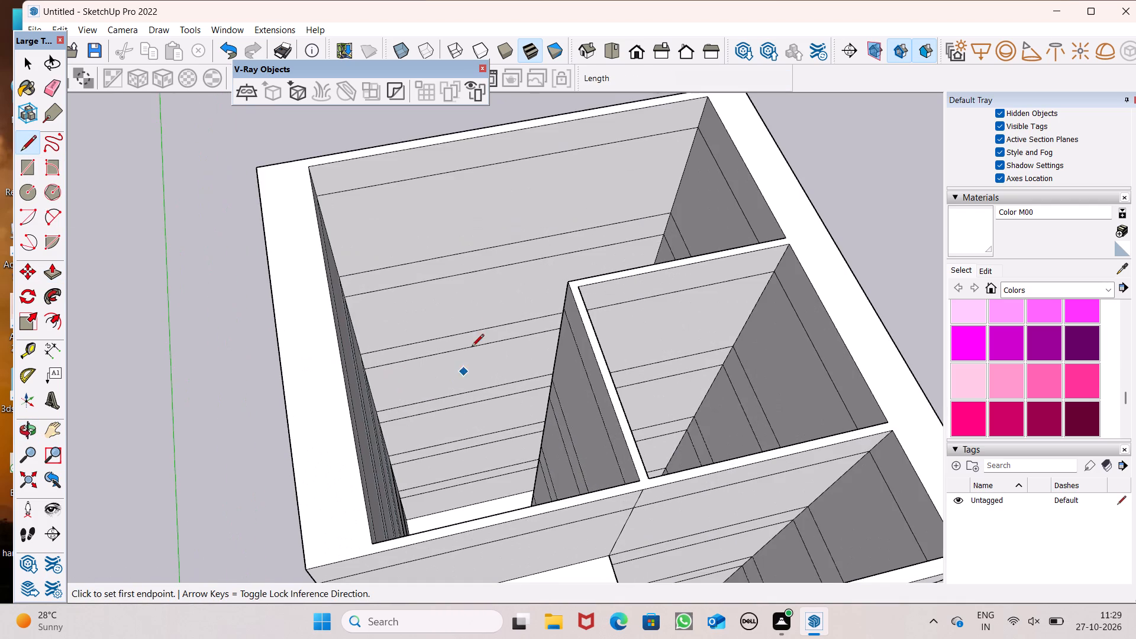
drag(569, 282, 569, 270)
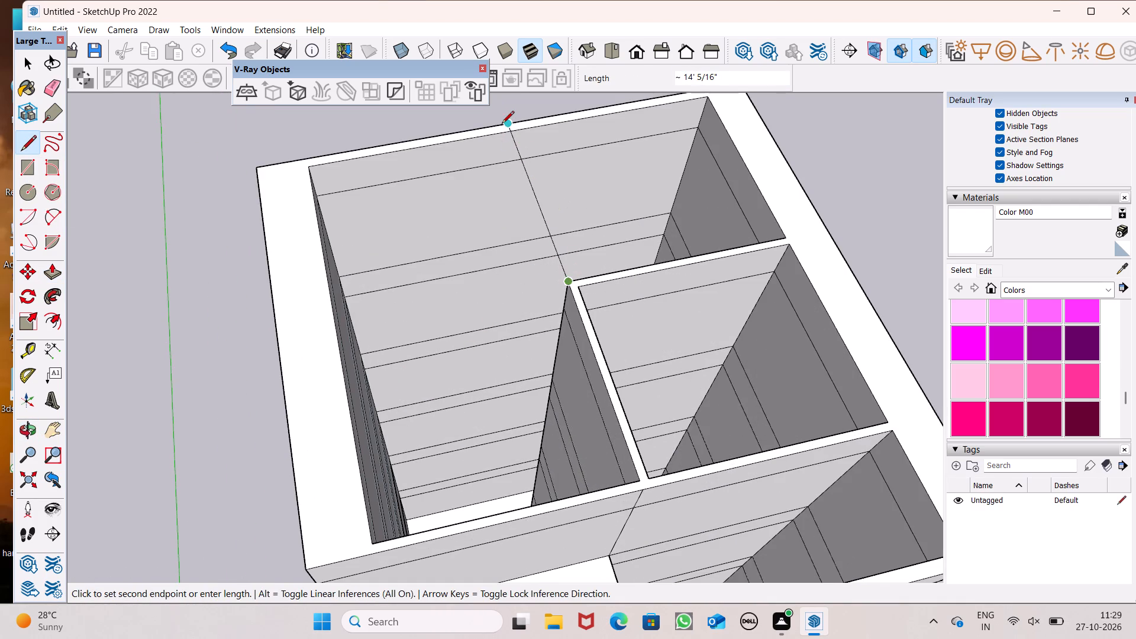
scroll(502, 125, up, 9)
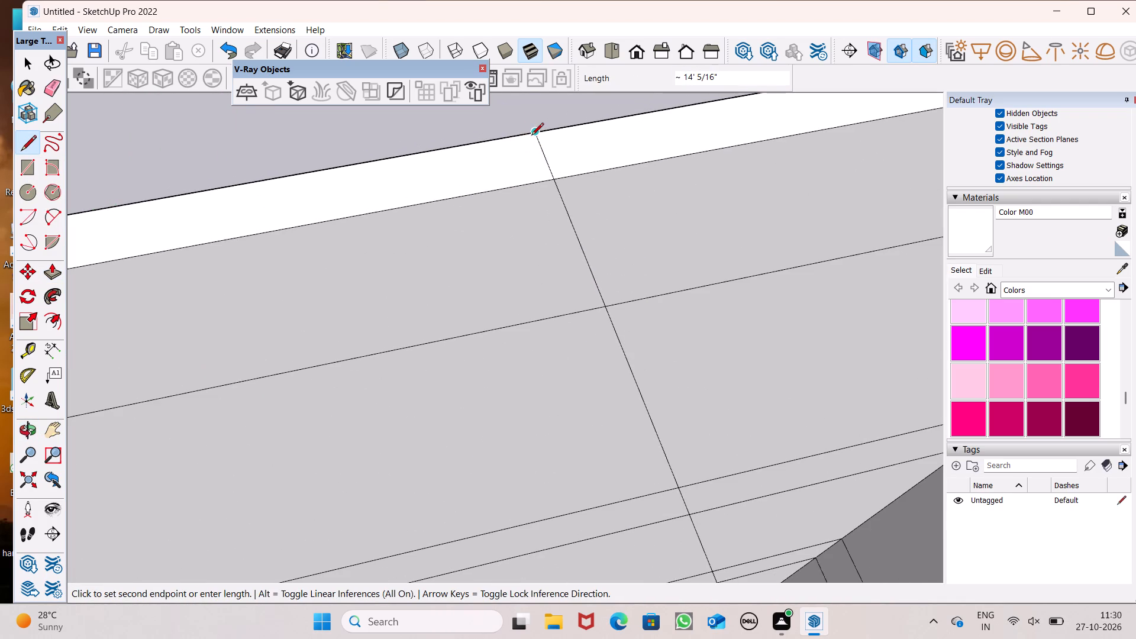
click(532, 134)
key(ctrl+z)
Draw a 9" line across the rear wall's top face from the midpoint of its inner edge to the outer edge.
ctrl+scroll(522, 157, down, 6)
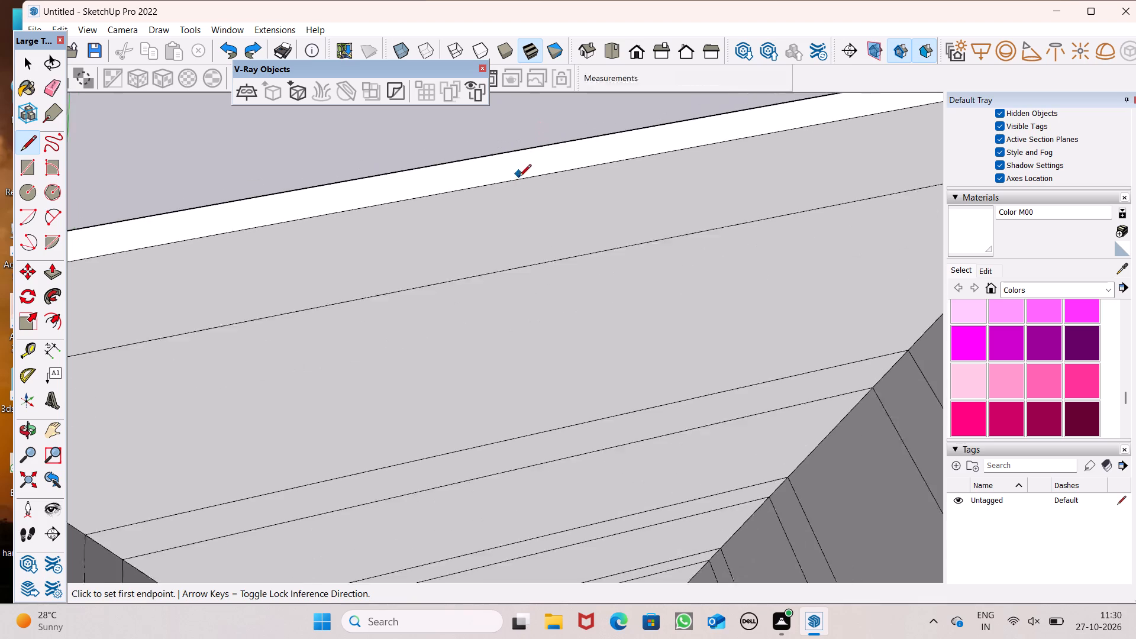
ctrl+scroll(519, 177, down, 2)
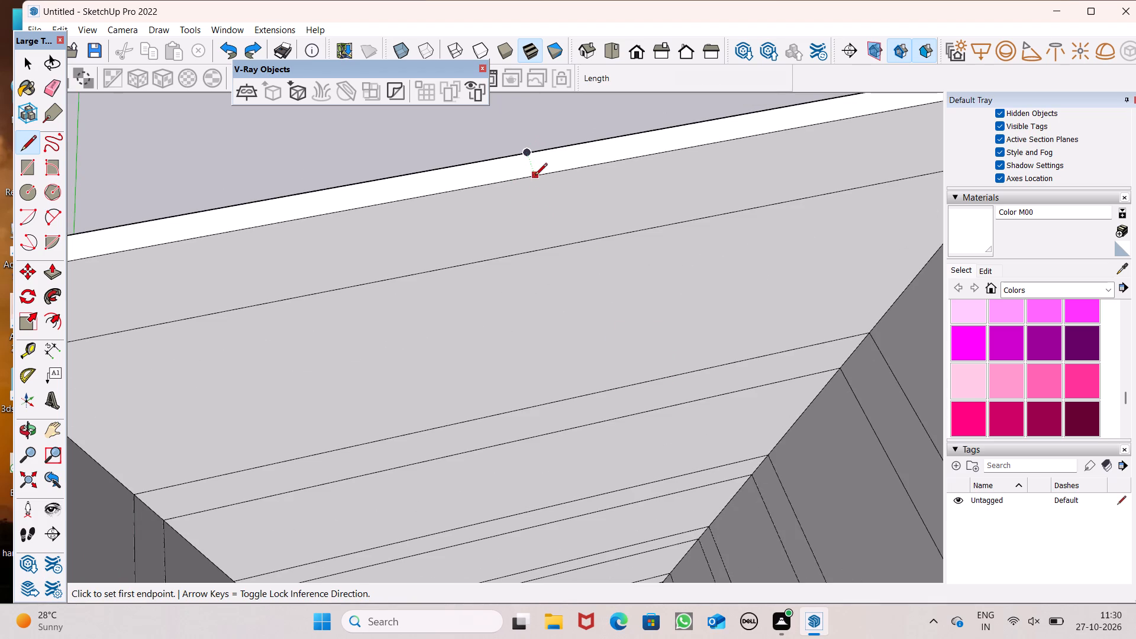
scroll(507, 125, down, 9)
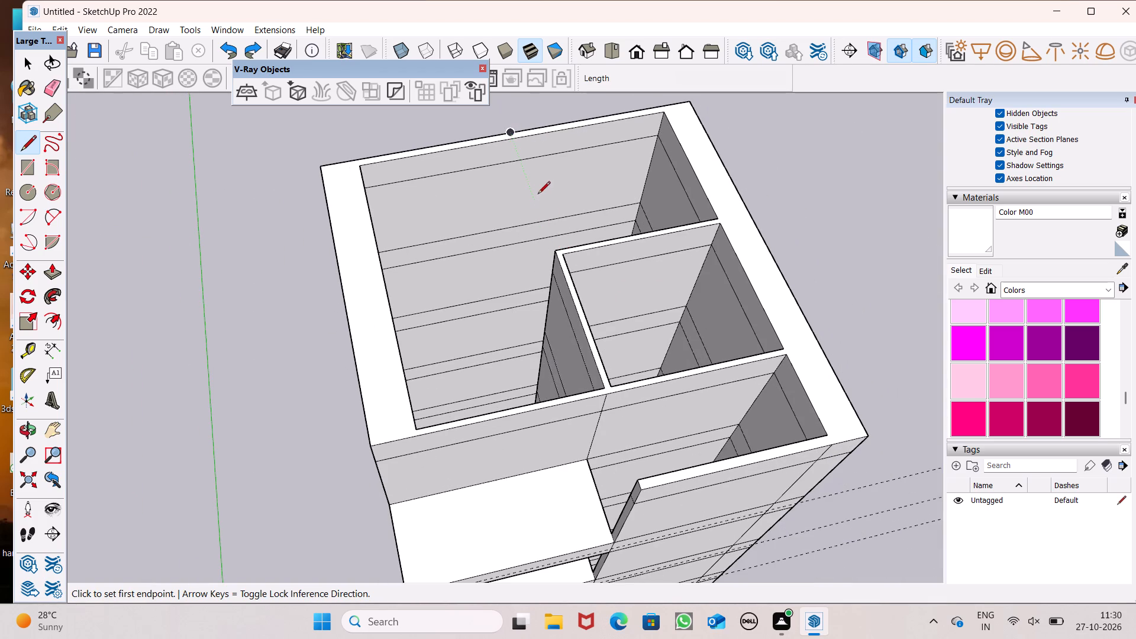
middle_drag(540, 254, 523, 359)
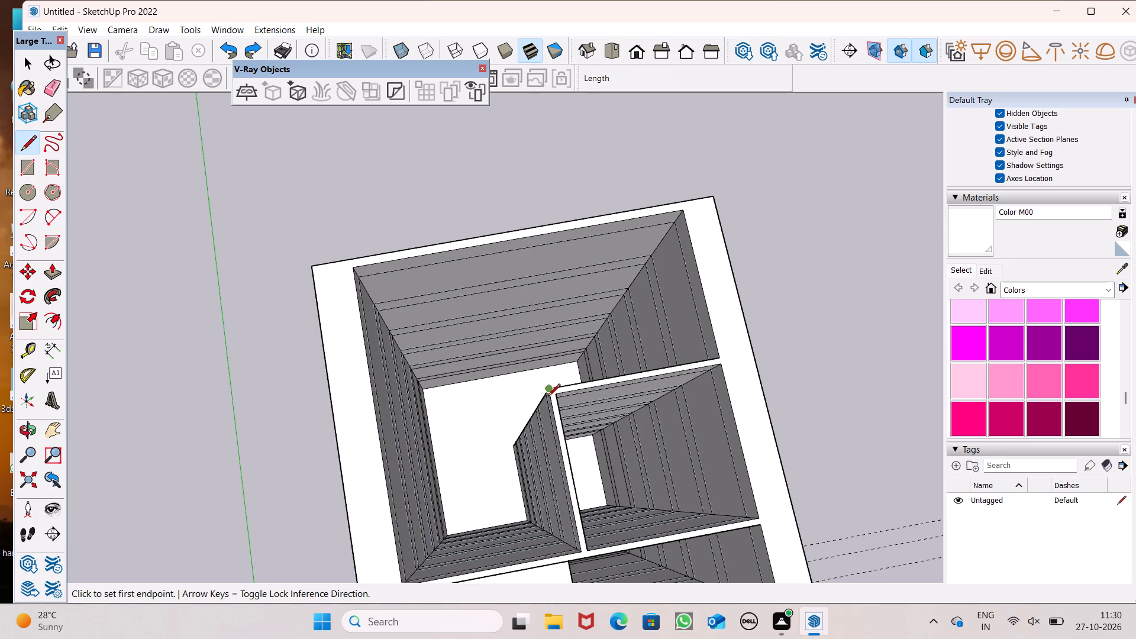
click(516, 241)
scroll(516, 226, up, 8)
click(525, 262)
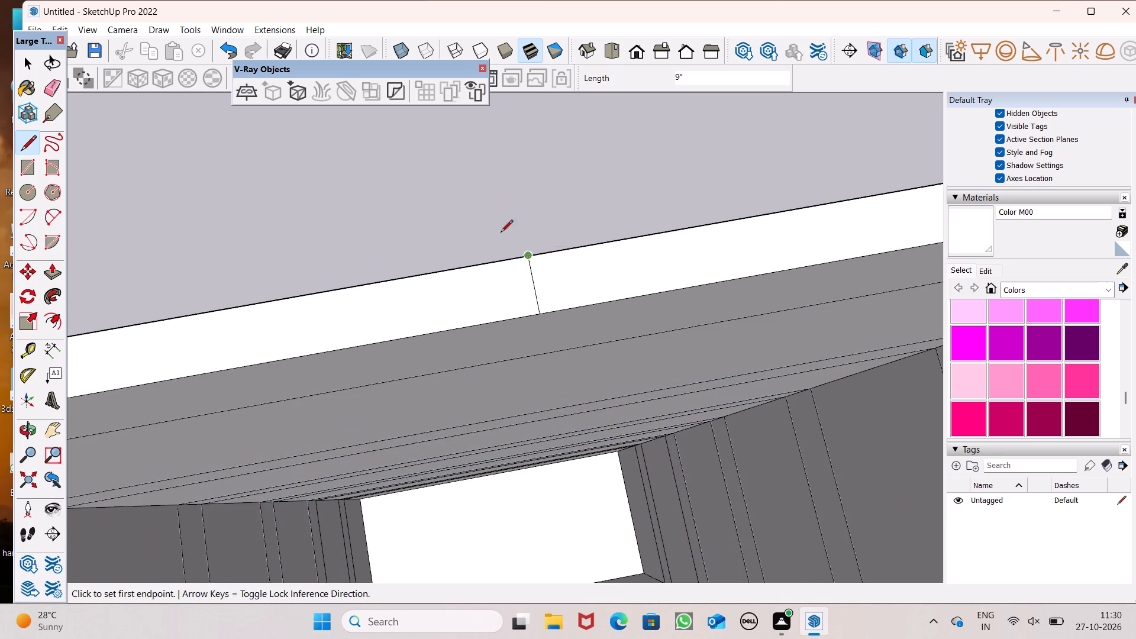
scroll(453, 180, down, 7)
key(space)
key(space)
key(space)
key(space)
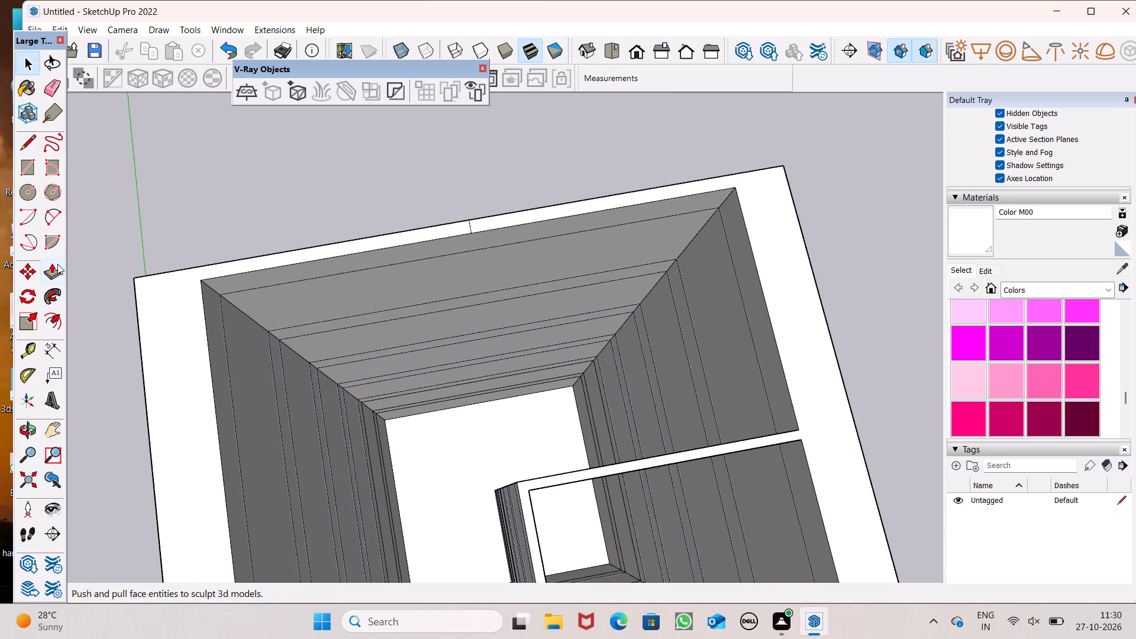
Draw a 6" line across the top of the front cross wall where it meets the inner partition.
scroll(525, 155, down, 3)
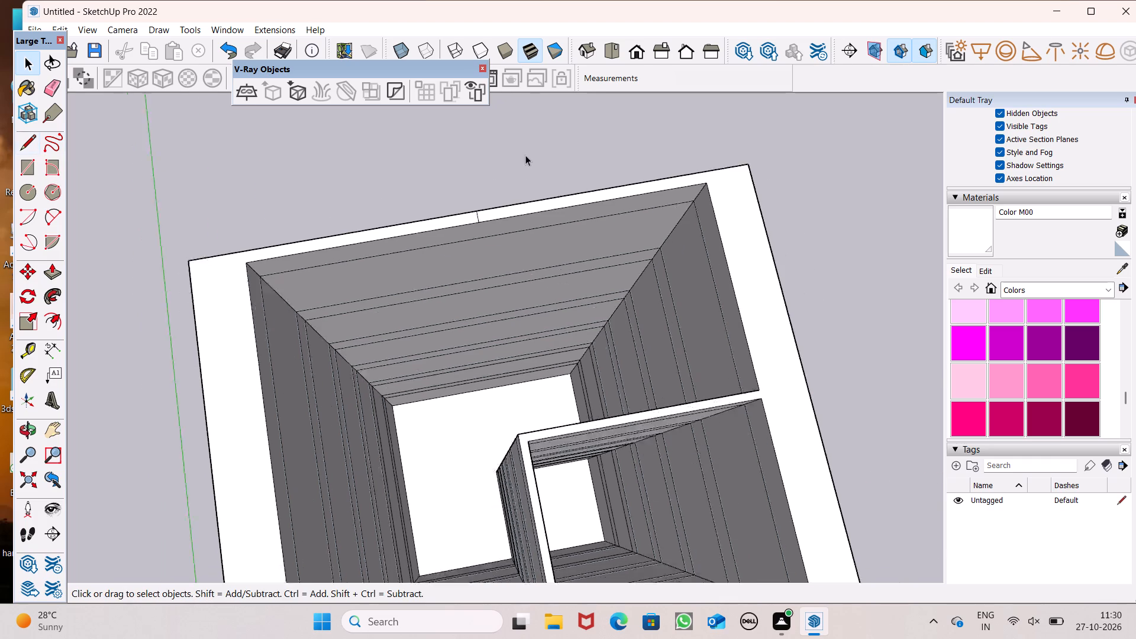
scroll(525, 155, down, 4)
scroll(572, 444, up, 6)
scroll(456, 382, down, 6)
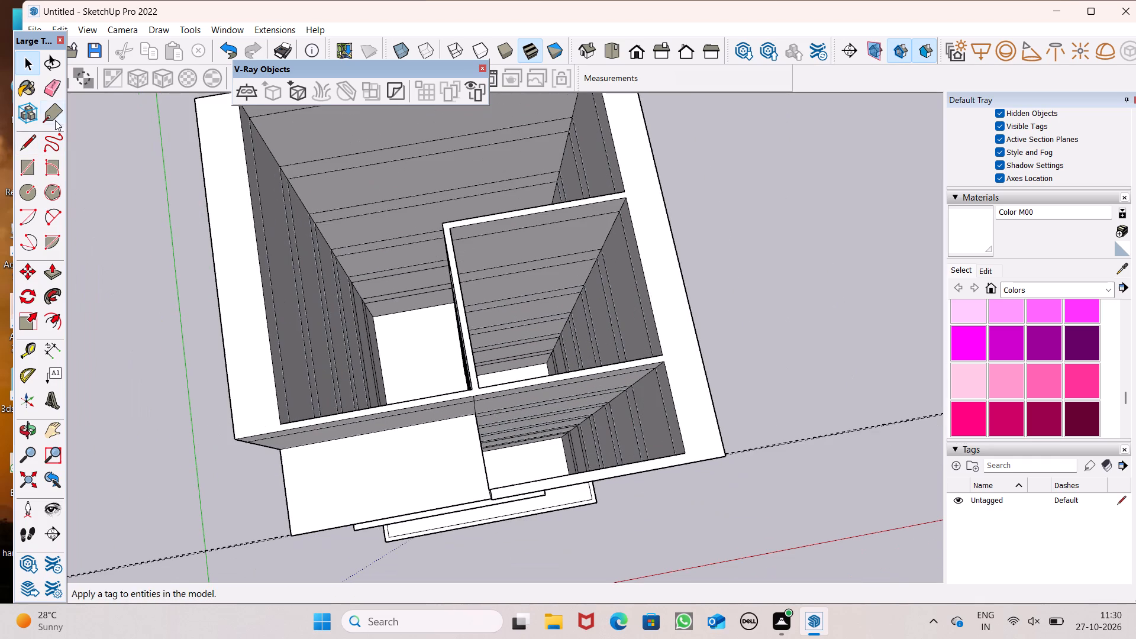
click(28, 149)
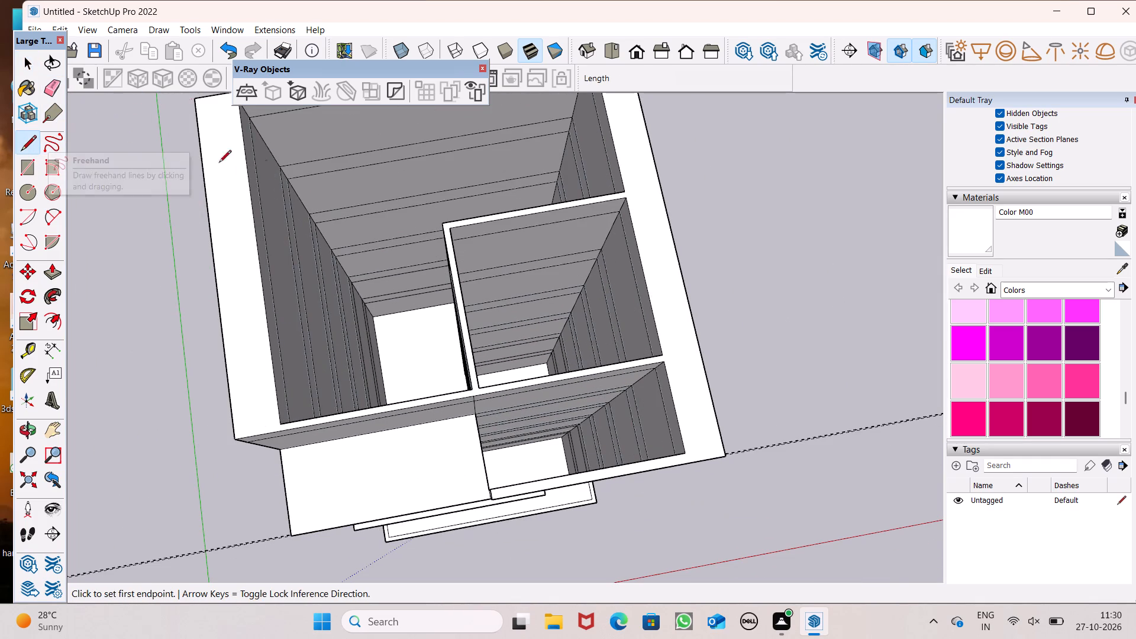
scroll(477, 414, up, 11)
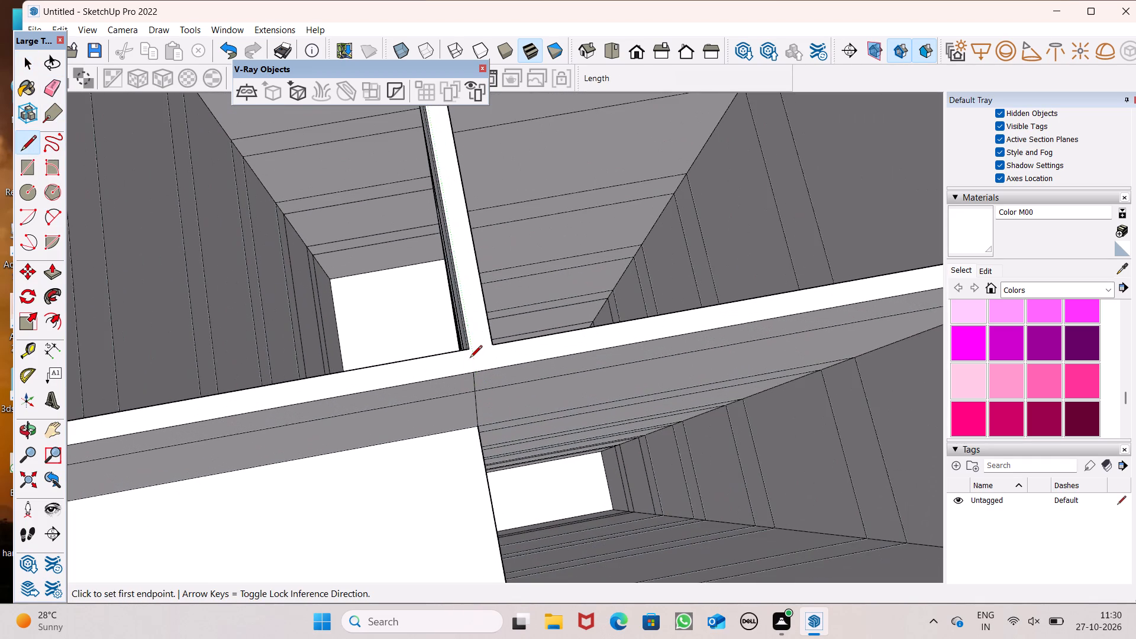
click(471, 351)
click(471, 372)
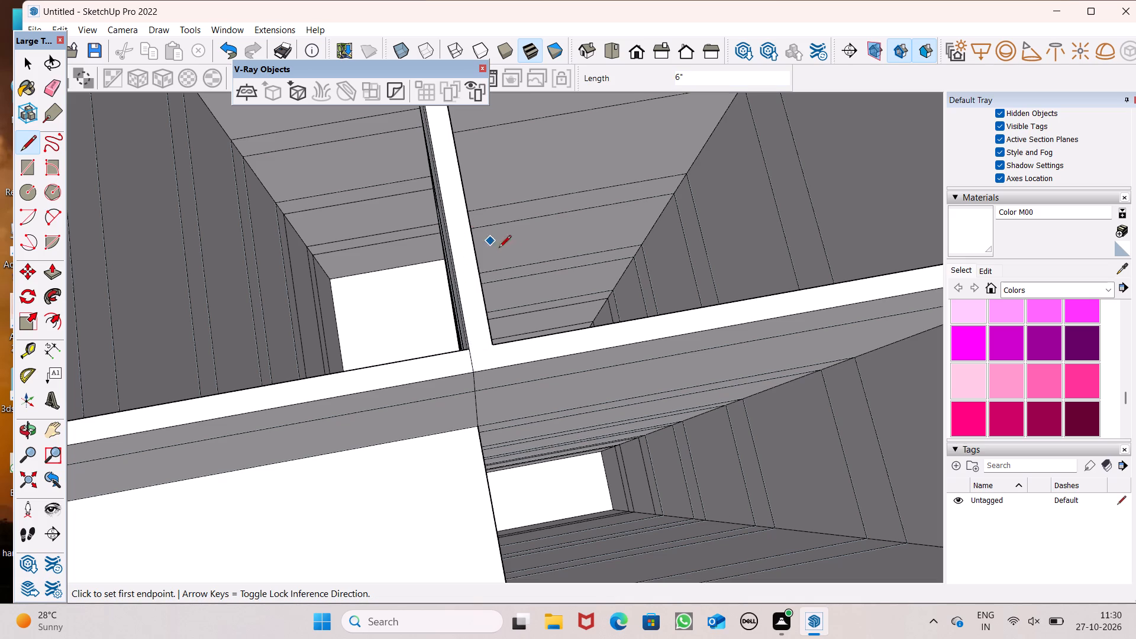
key(space)
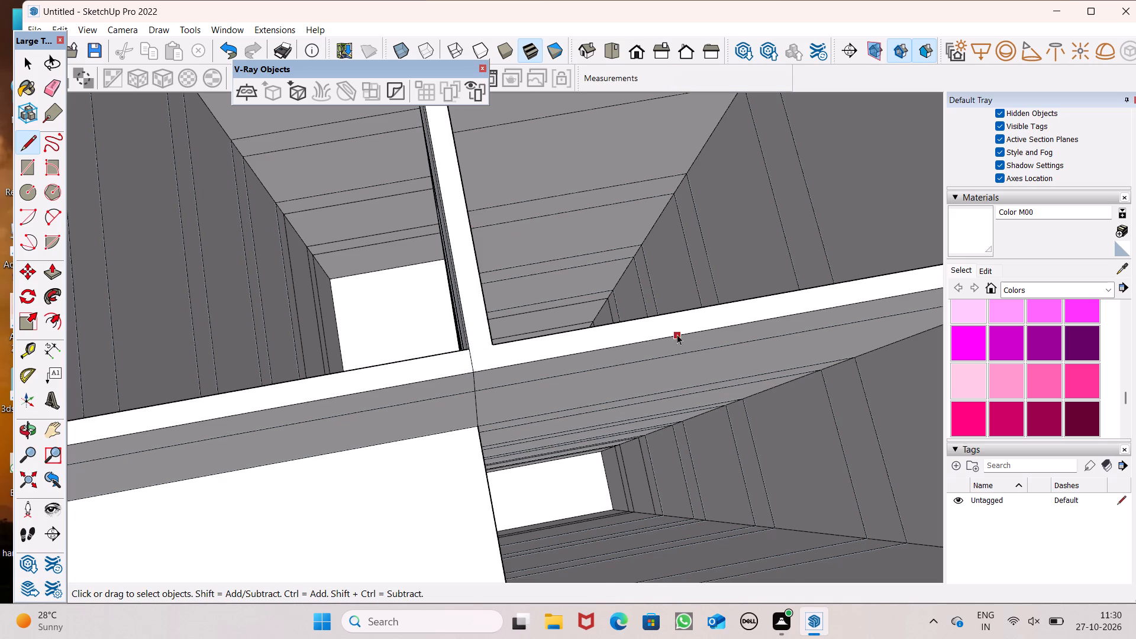
Push/pull the separated wall-top face around the two smaller roof compartments up by 10'.
scroll(677, 333, down, 8)
middle_drag(666, 340, 672, 318)
scroll(671, 344, down, 6)
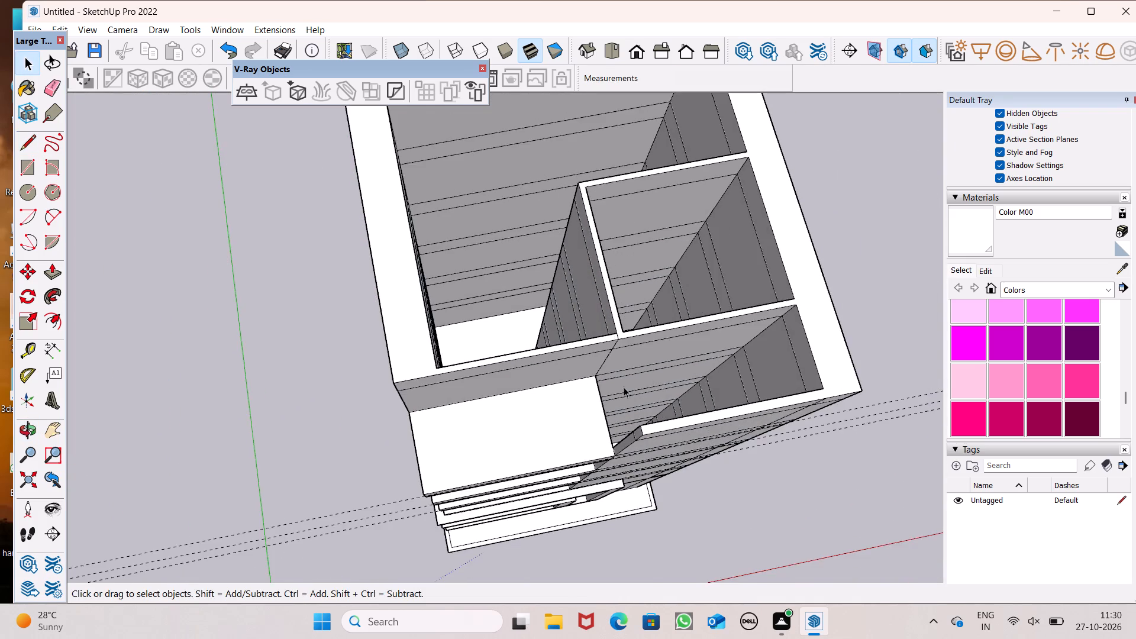
drag(59, 273, 74, 278)
middle_drag(547, 413, 411, 448)
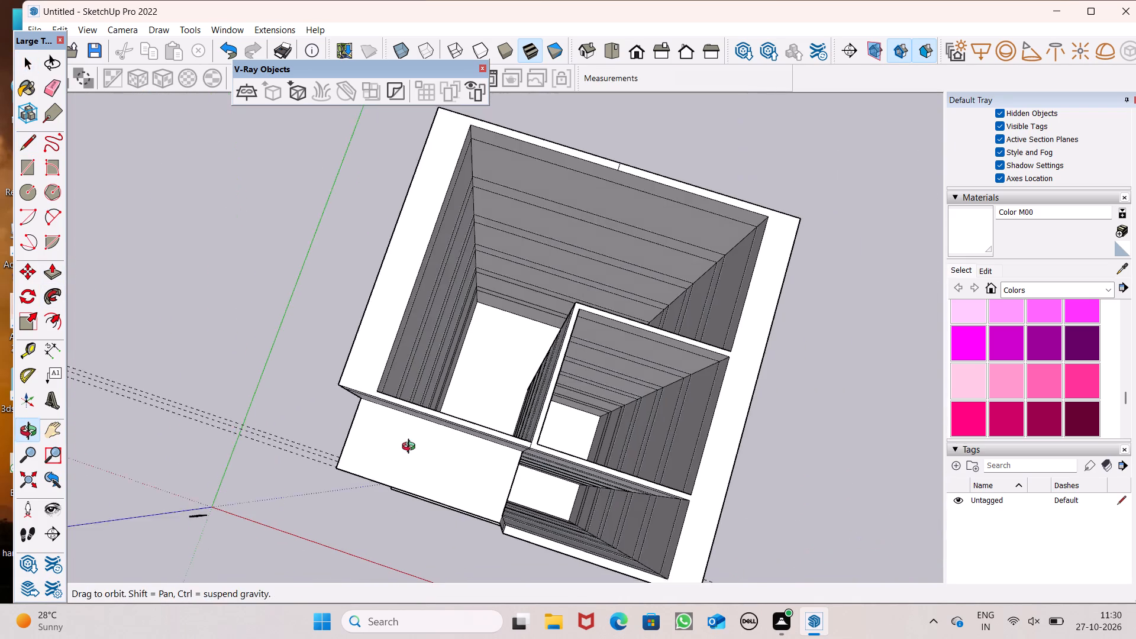
middle_drag(411, 448, 411, 448)
middle_drag(601, 497, 689, 502)
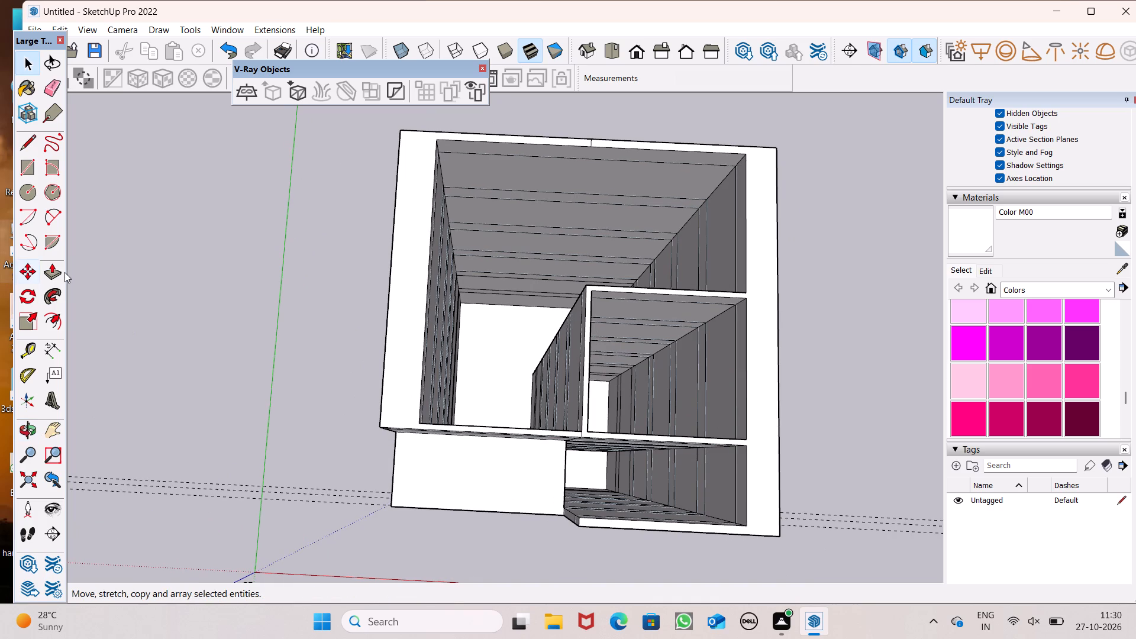
click(54, 272)
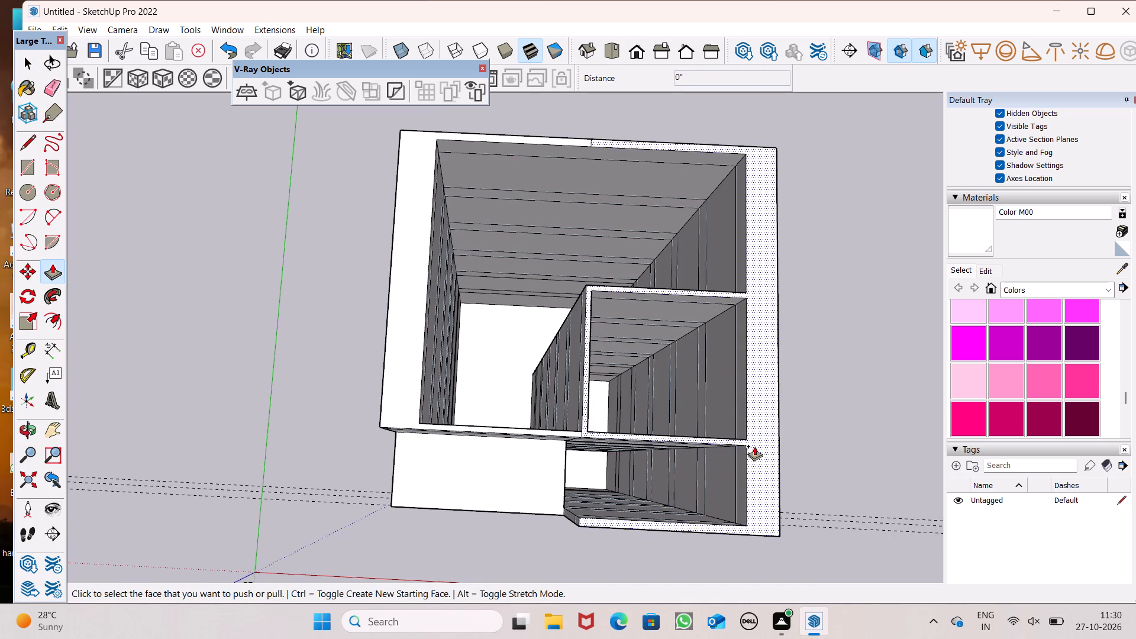
drag(754, 446, 750, 399)
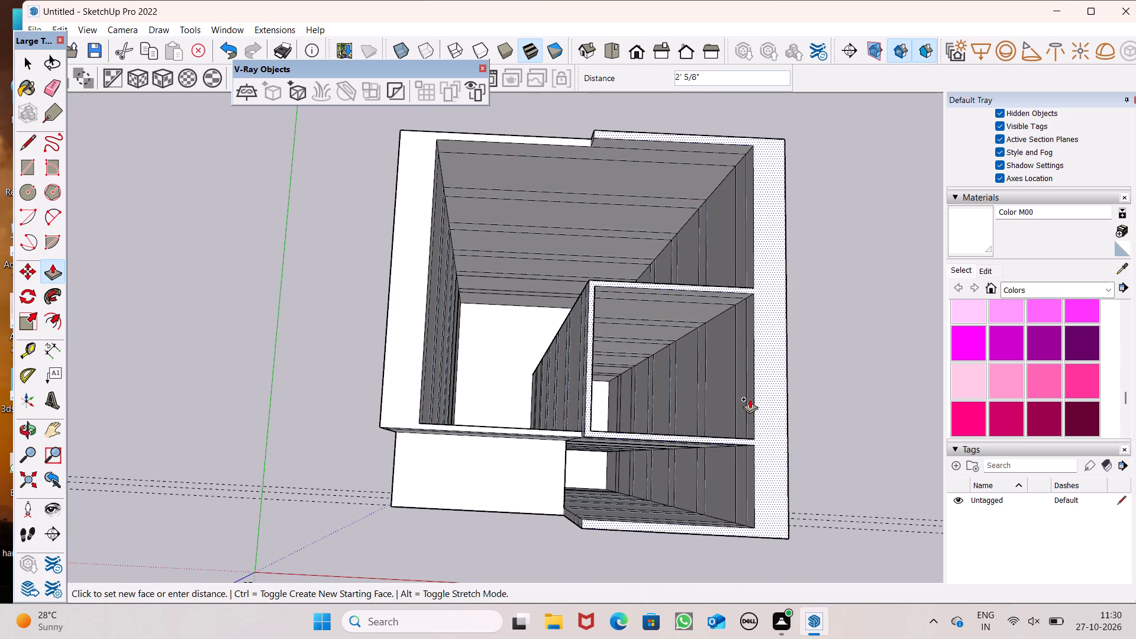
drag(750, 399, 748, 361)
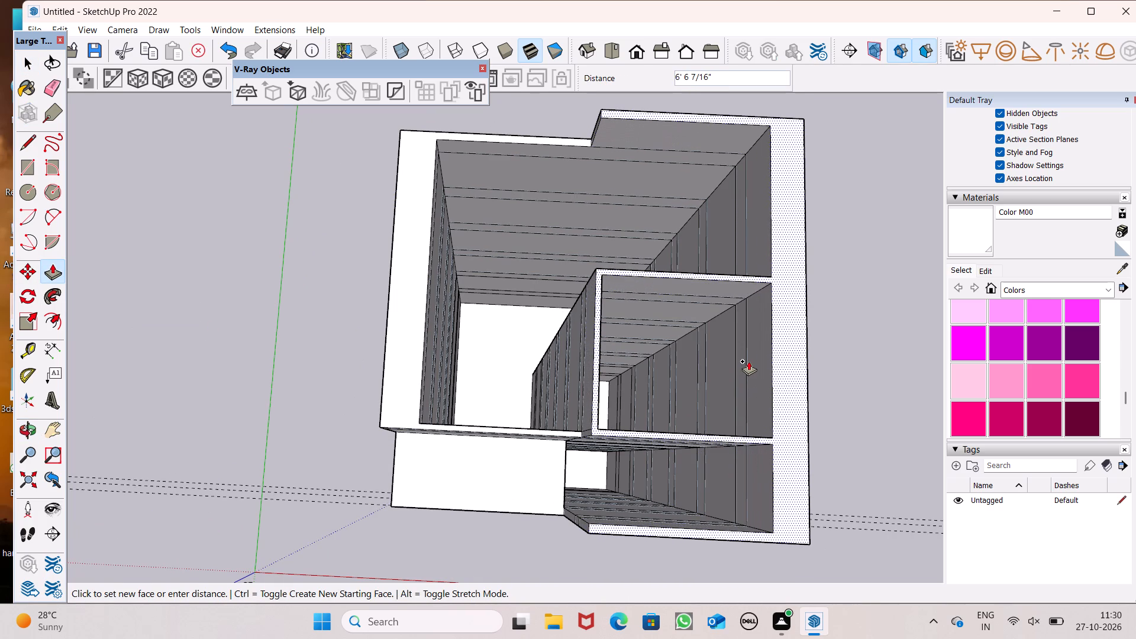
drag(748, 361, 749, 361)
text(10')
key(Return)
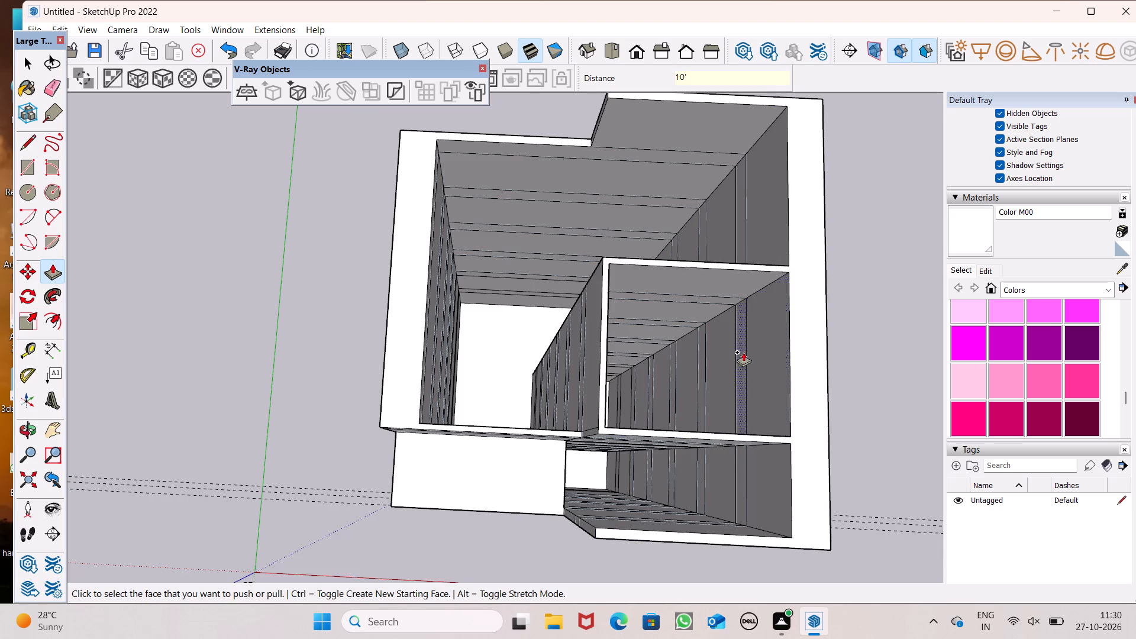
Push/pull the upper front wall strip above the topmost balcony outward 7' 8 3/8" to meet the adjoining tower wall's front edge.
scroll(743, 352, down, 5)
middle_drag(713, 447, 747, 160)
middle_drag(757, 306, 615, 331)
scroll(742, 372, down, 2)
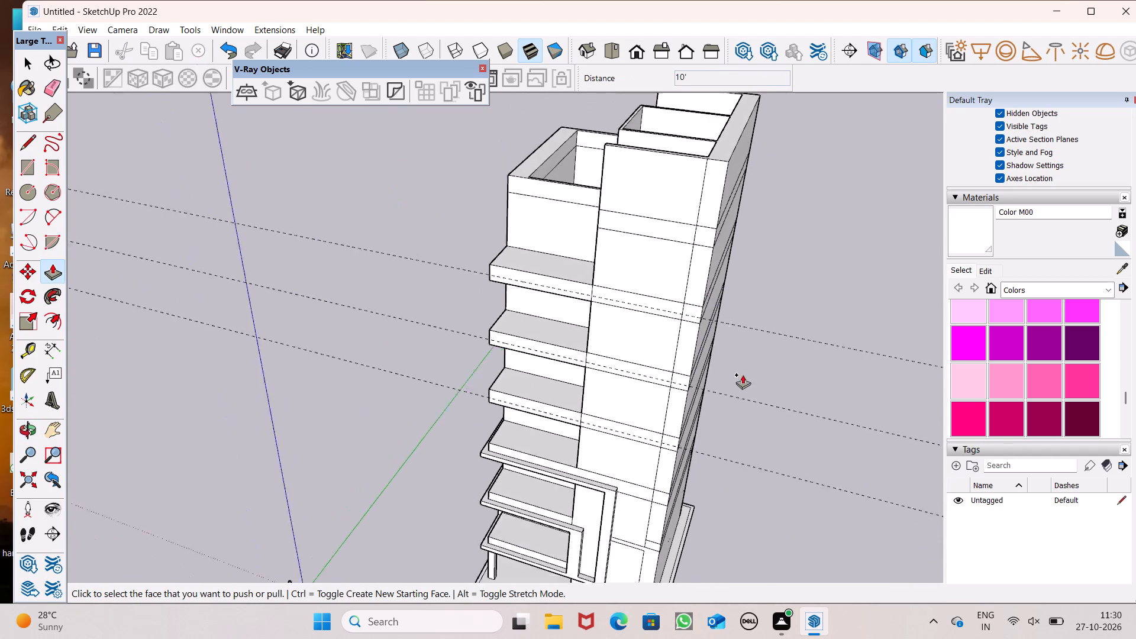
scroll(743, 375, down, 4)
middle_drag(777, 415, 969, 334)
scroll(552, 198, up, 5)
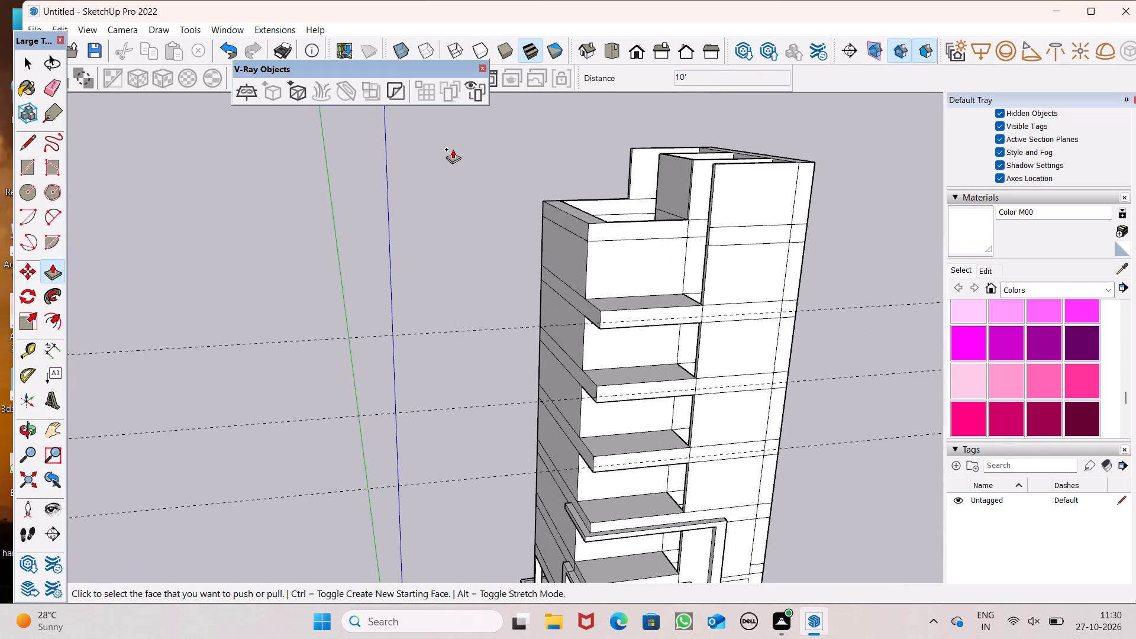
middle_drag(461, 201, 637, 300)
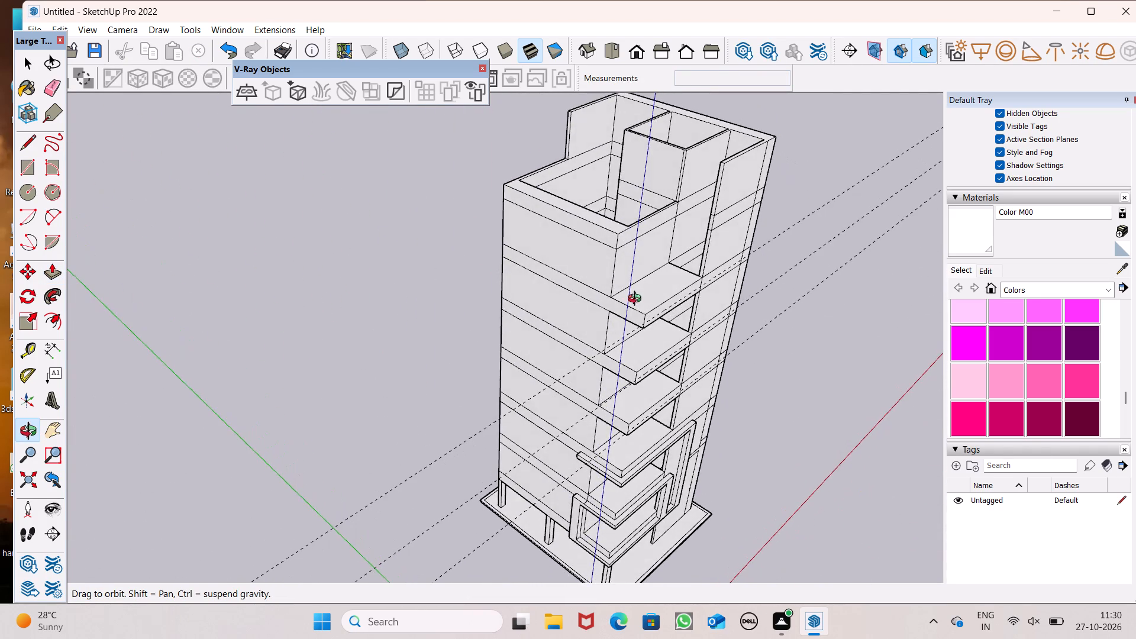
middle_drag(637, 300, 449, 304)
scroll(639, 316, up, 4)
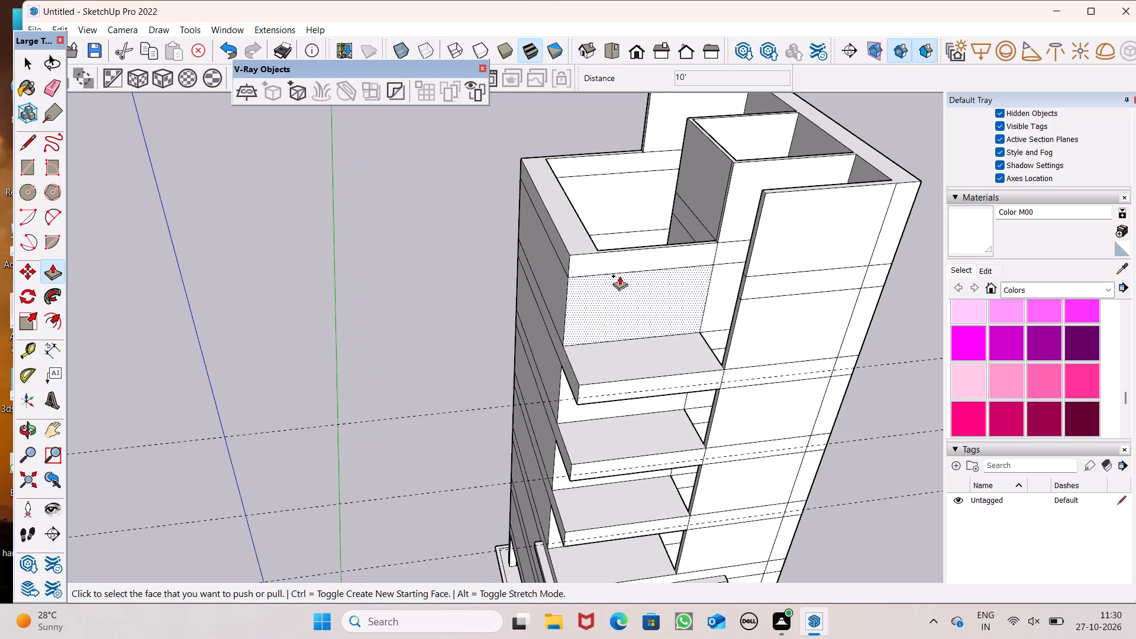
drag(617, 262, 772, 276)
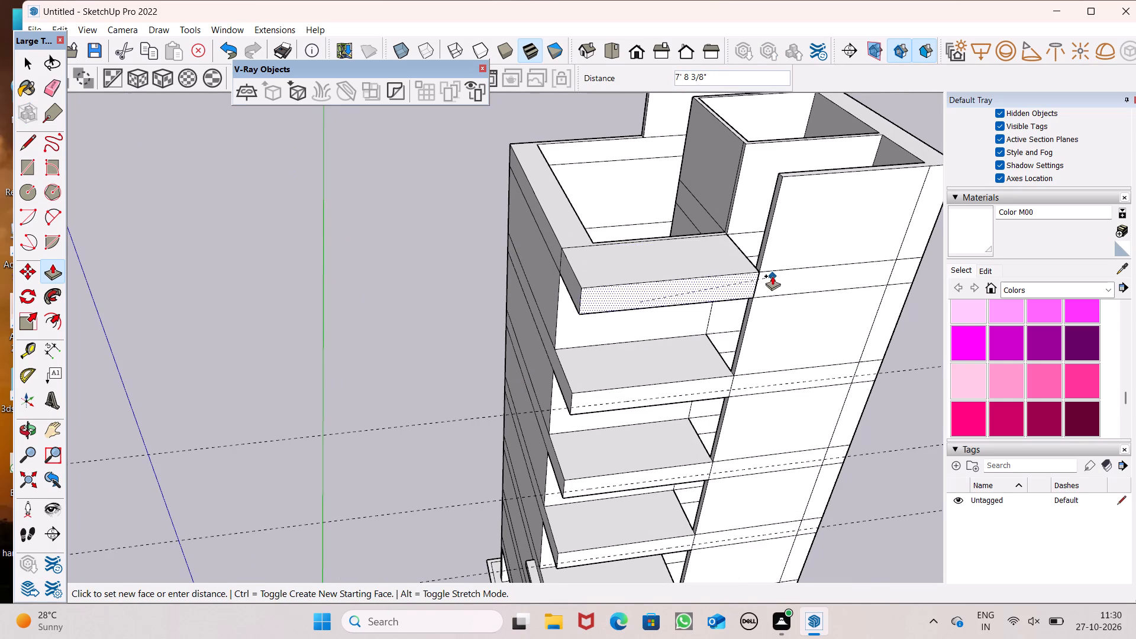
drag(772, 276, 770, 274)
Place a horizontal guide 1' above the bottom edge of the projecting roof-level band's front face.
scroll(390, 301, down, 6)
middle_drag(442, 380, 702, 321)
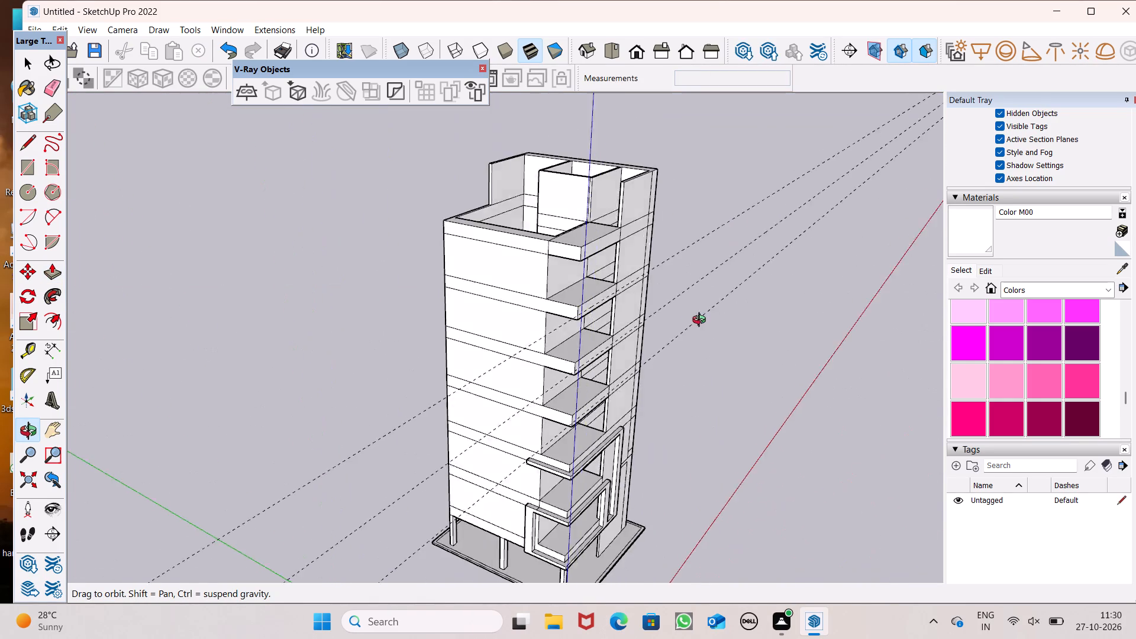
middle_drag(702, 321, 432, 295)
scroll(446, 222, up, 2)
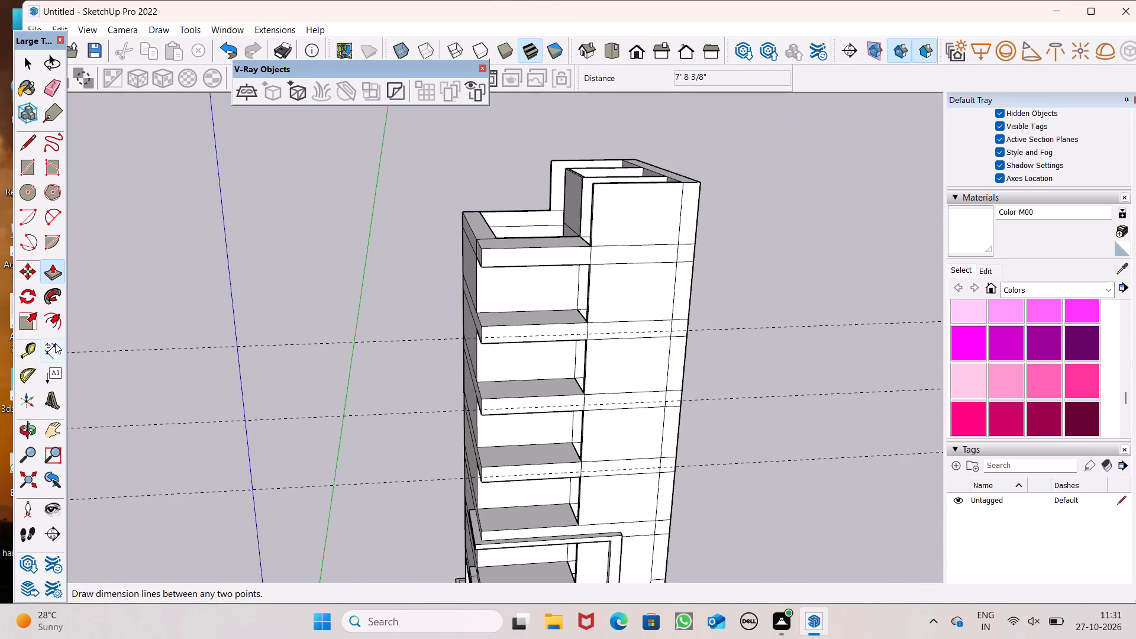
click(31, 357)
middle_drag(742, 361, 662, 350)
scroll(662, 354, up, 1)
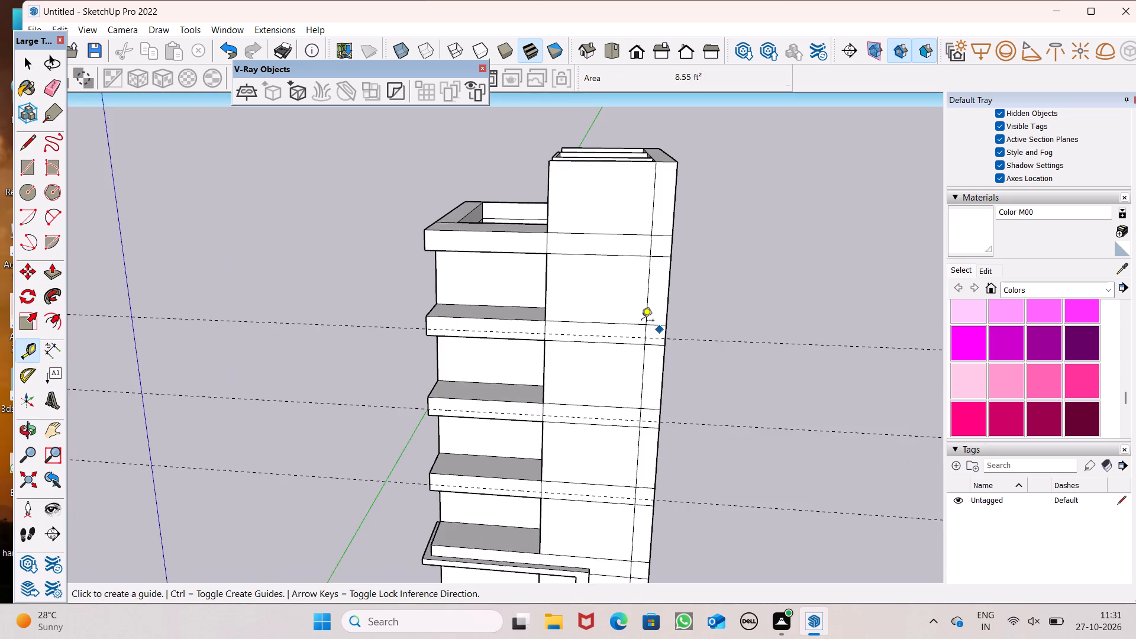
scroll(546, 293, up, 2)
middle_drag(564, 333, 622, 363)
scroll(482, 183, up, 5)
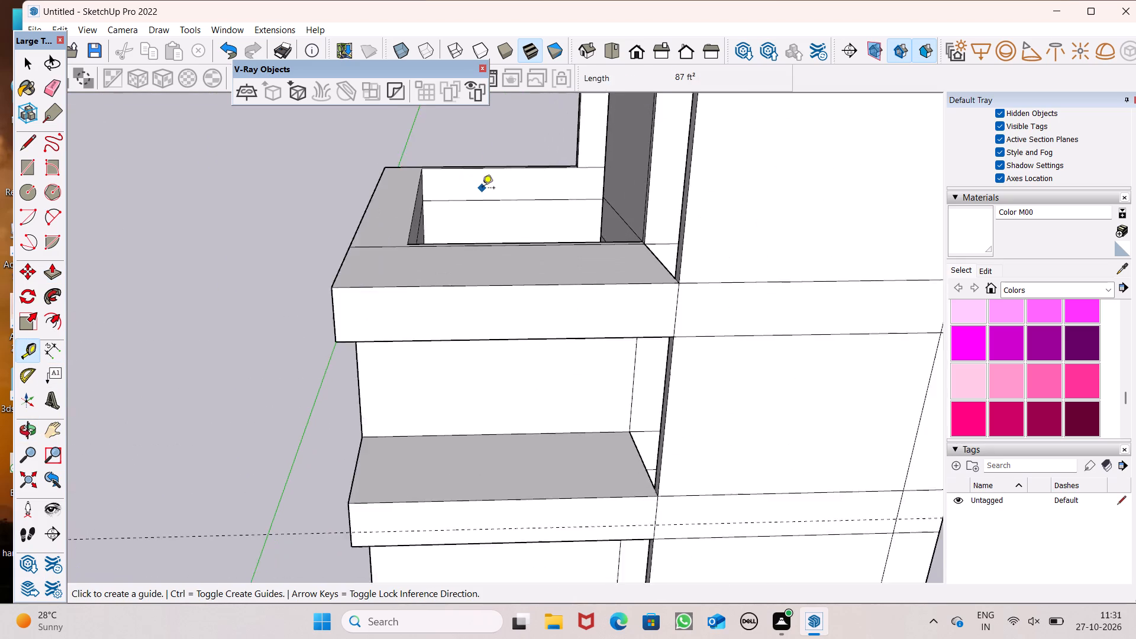
scroll(482, 189, up, 1)
scroll(592, 277, down, 1)
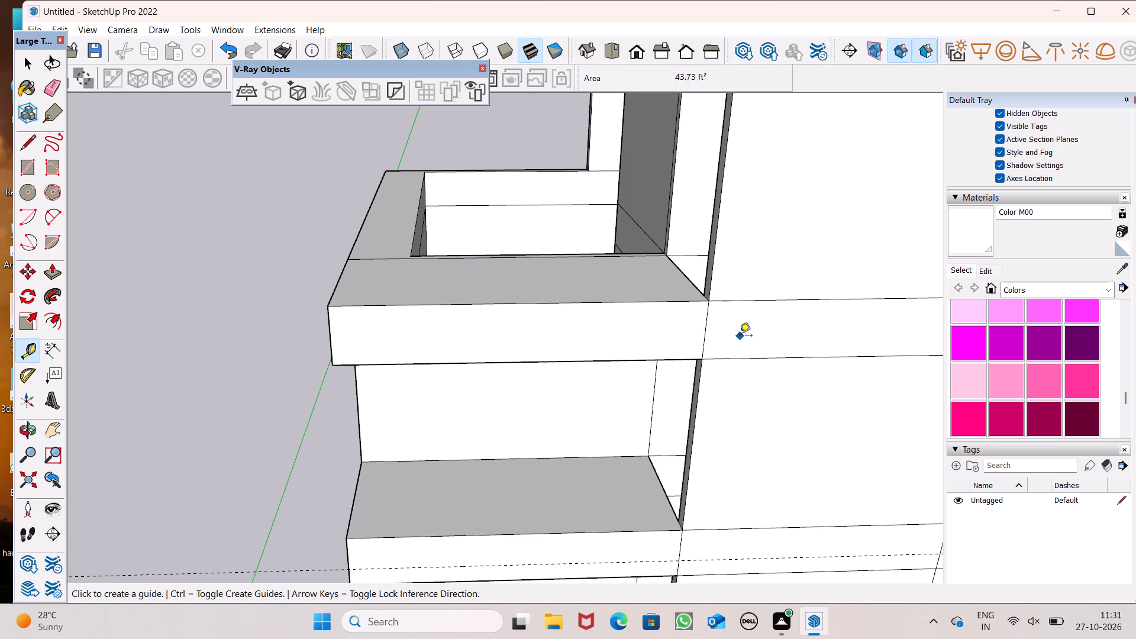
scroll(564, 345, down, 7)
middle_drag(589, 374, 591, 330)
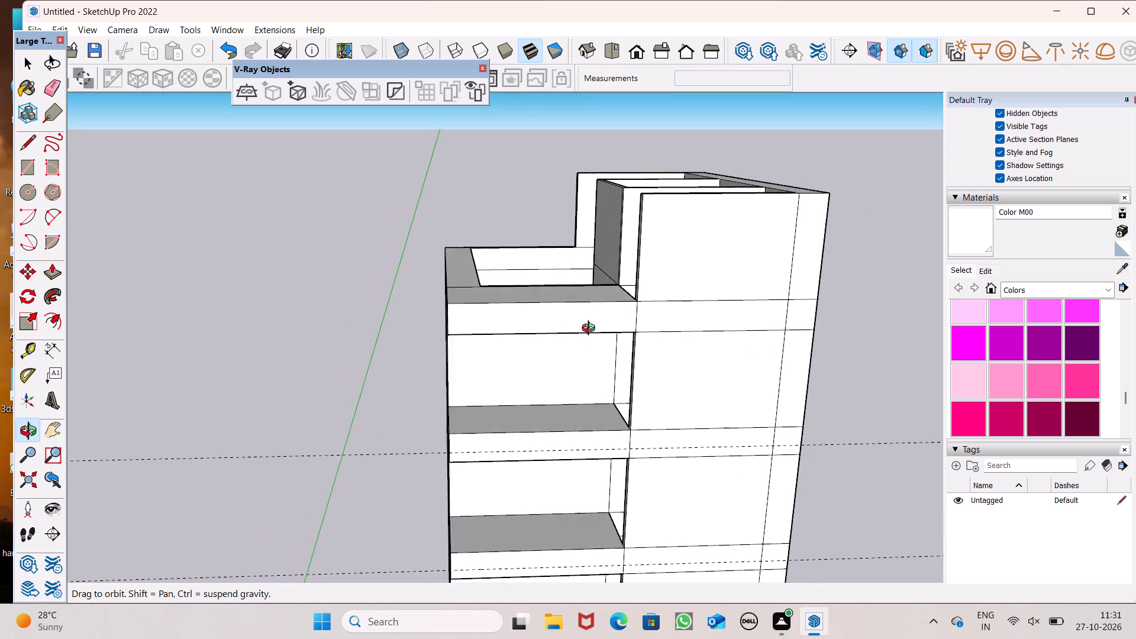
middle_drag(591, 330, 590, 326)
scroll(589, 325, up, 2)
click(579, 325)
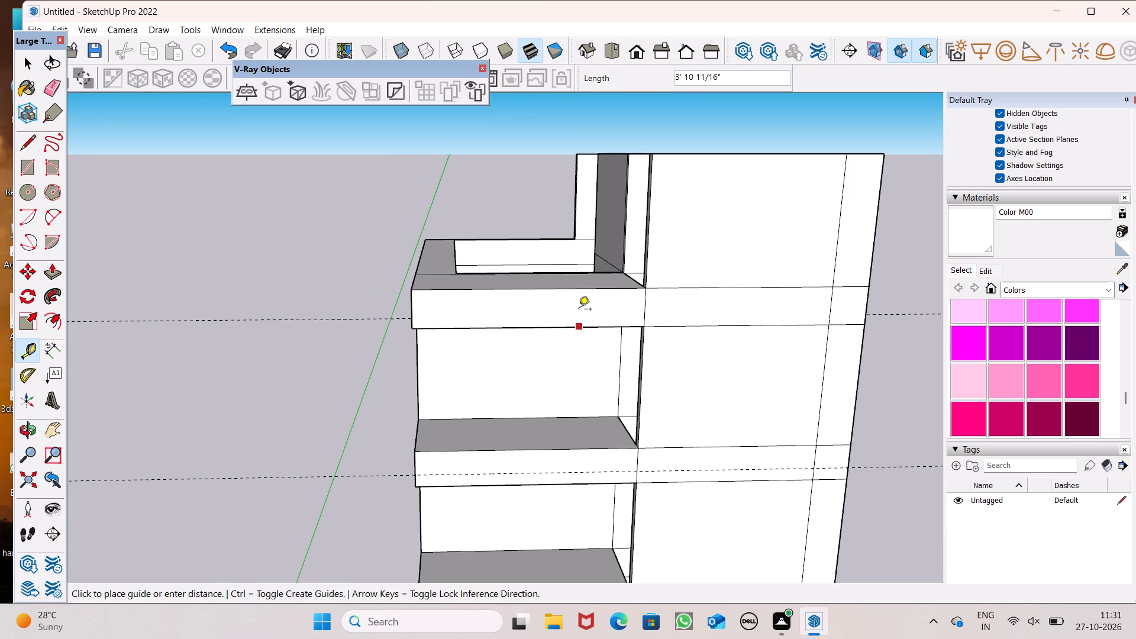
text(1')
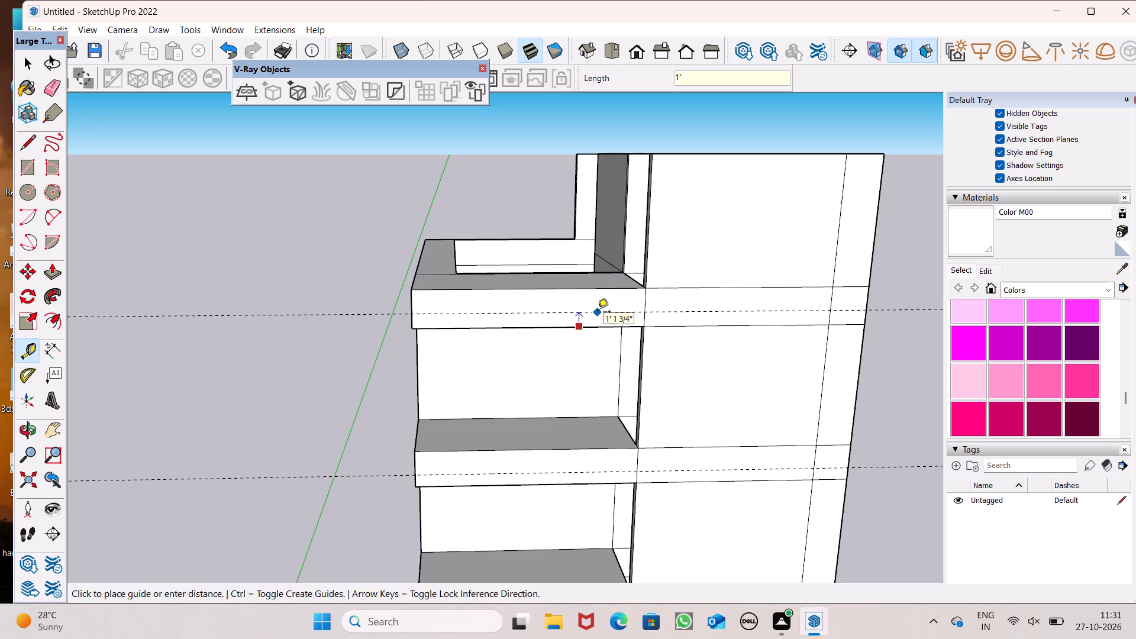
key(Return)
key(space)
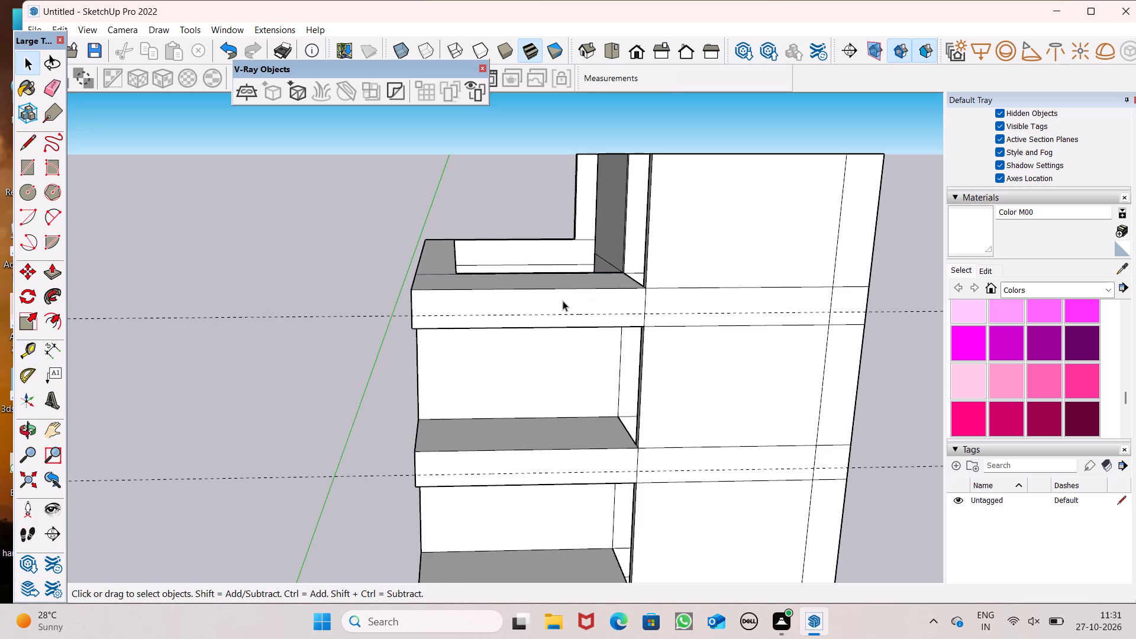
Draw a horizontal line along the new guide from the roof-level band's free end across onto the adjoining tower wall.
scroll(540, 260, down, 2)
middle_drag(552, 308, 667, 376)
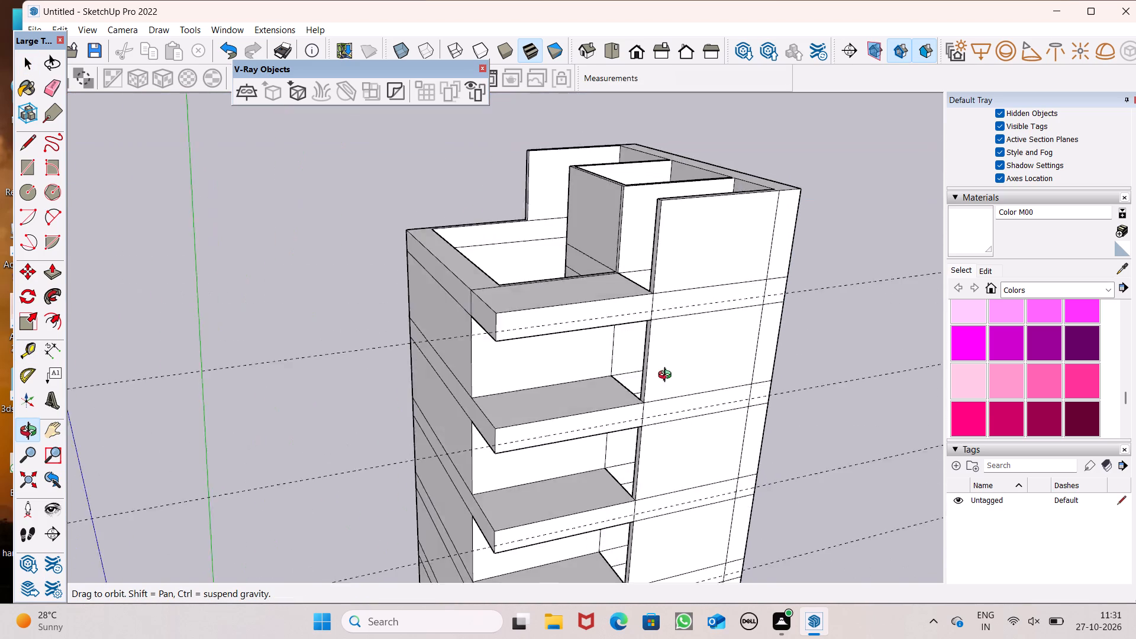
middle_drag(667, 376, 666, 290)
middle_drag(662, 282, 582, 279)
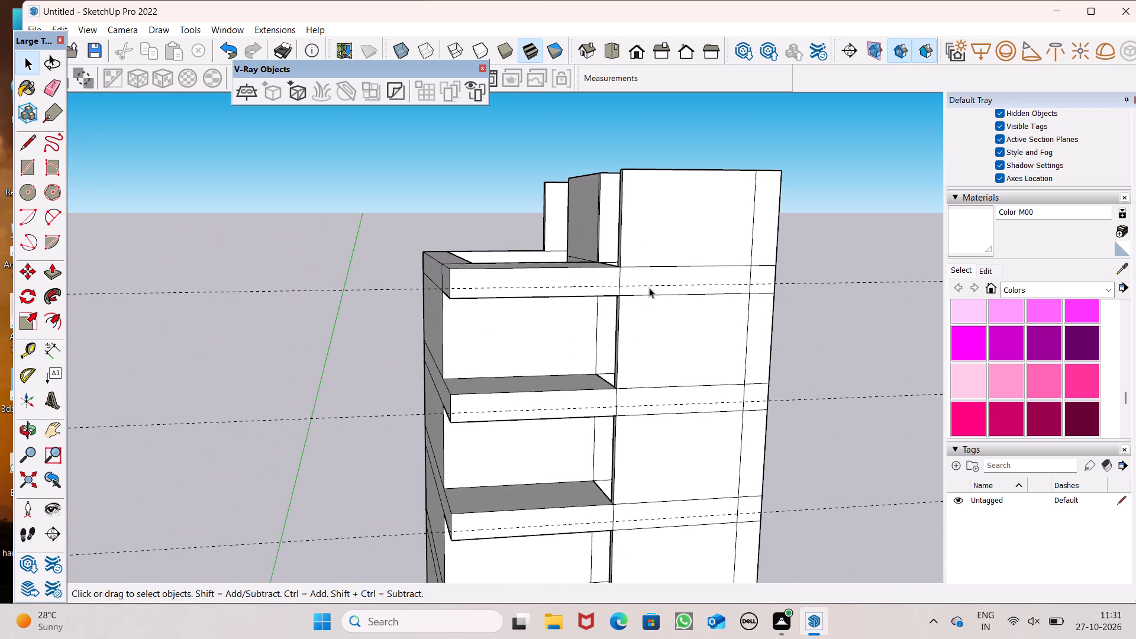
click(25, 144)
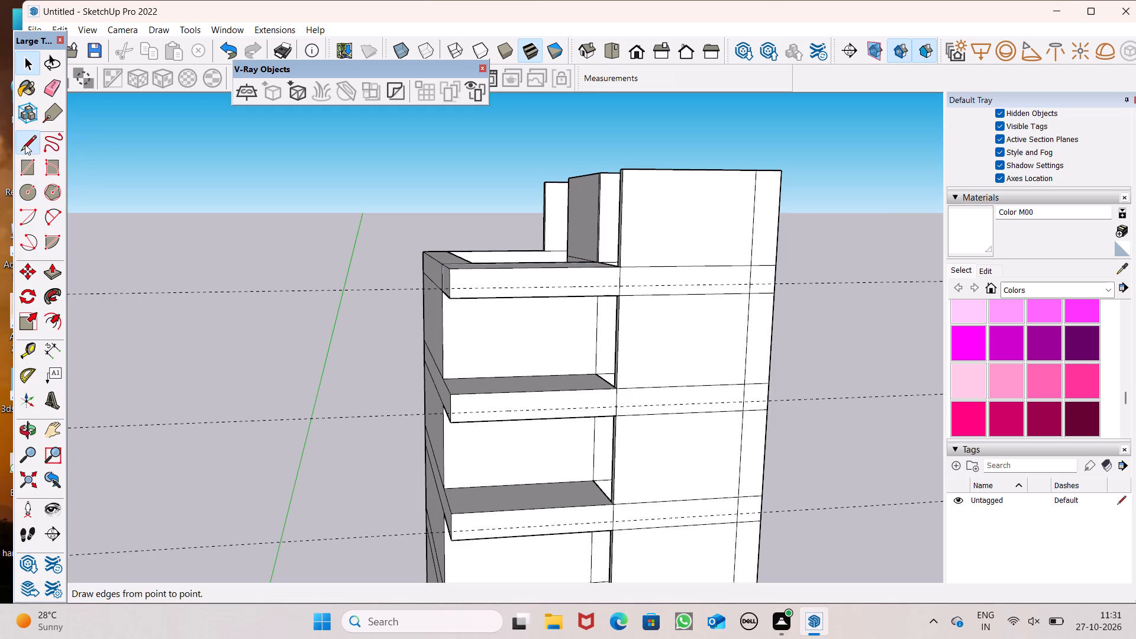
scroll(417, 308, up, 4)
click(467, 279)
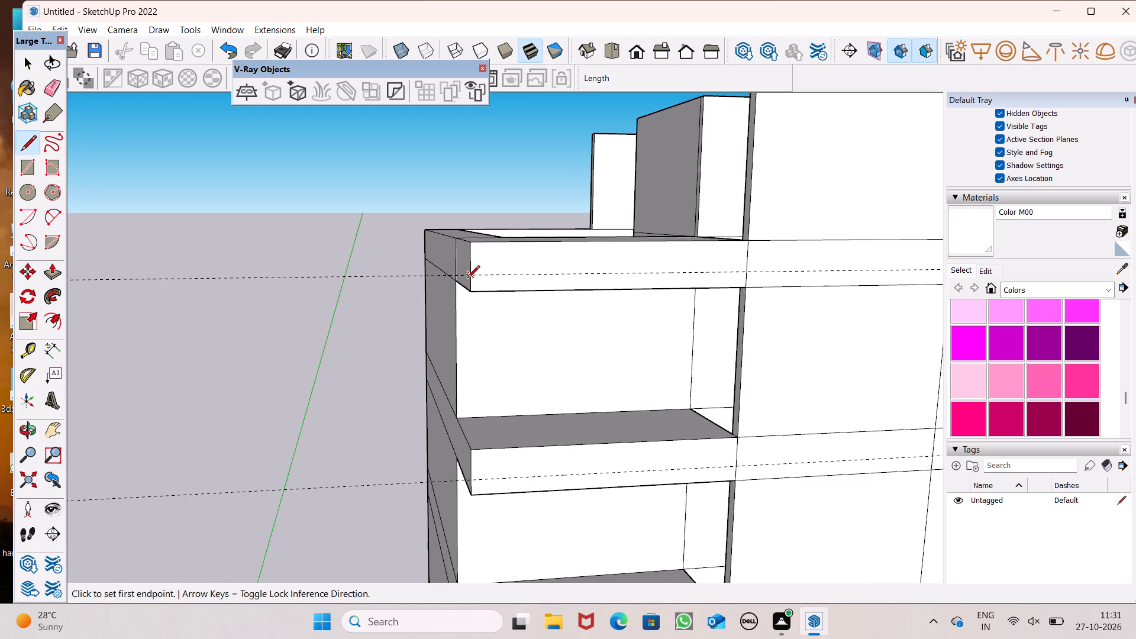
scroll(526, 279, down, 4)
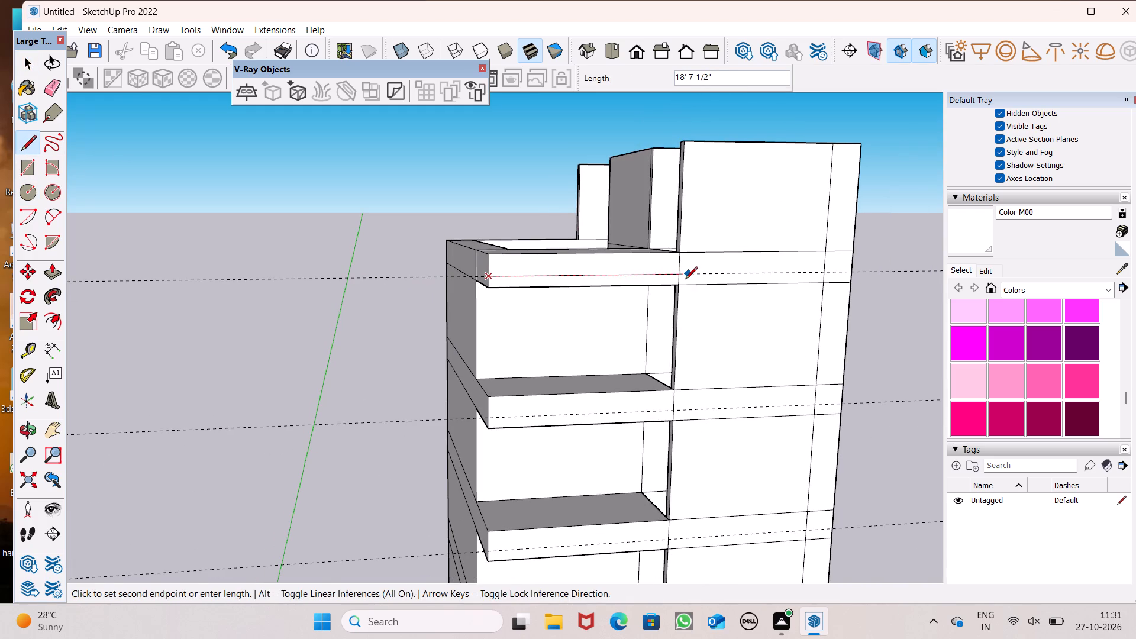
scroll(613, 257, down, 6)
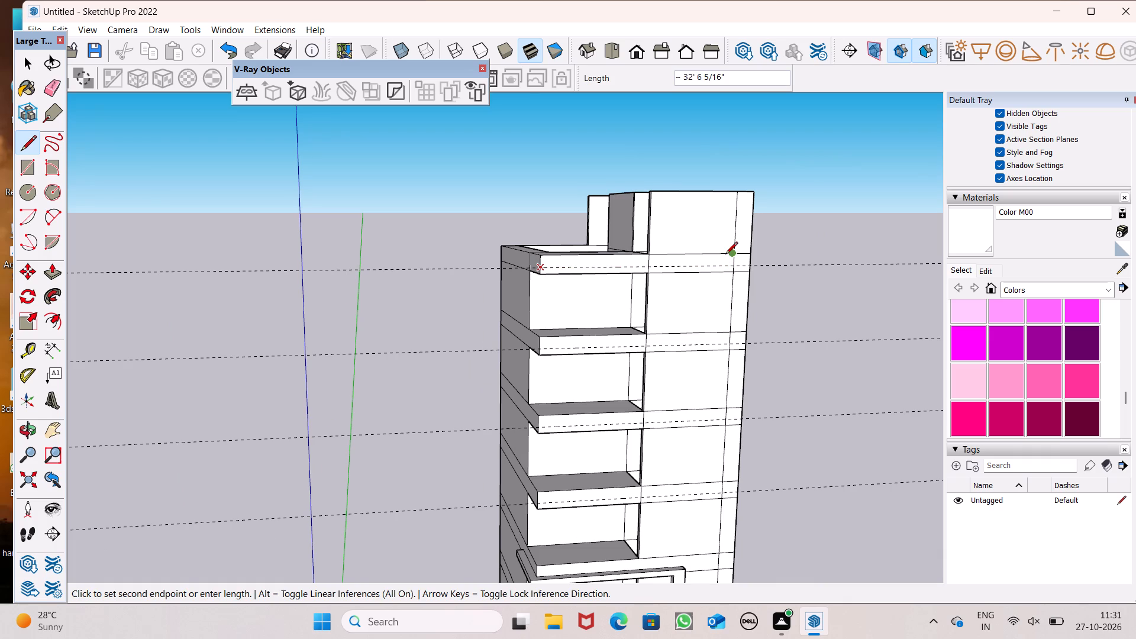
middle_drag(685, 273, 616, 293)
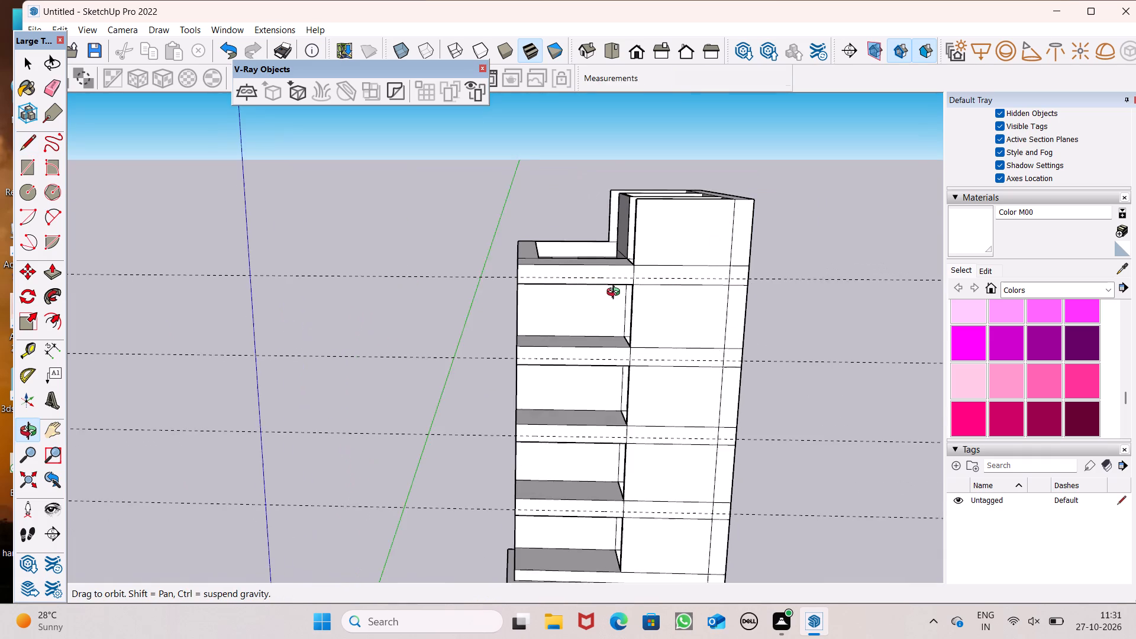
middle_drag(616, 293, 615, 292)
scroll(664, 218, down, 5)
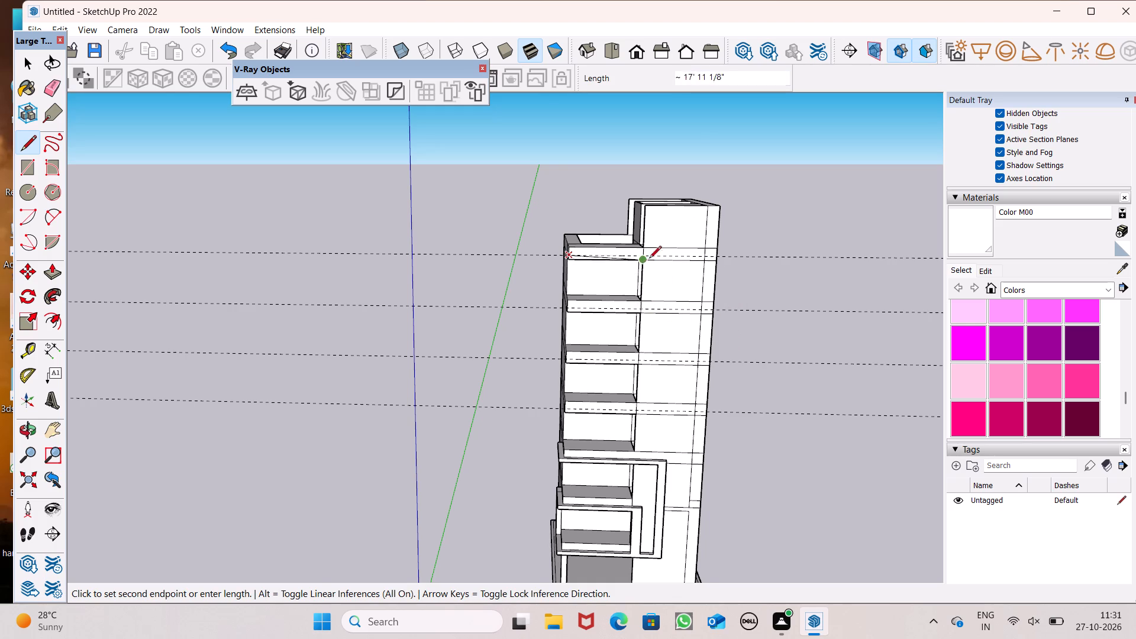
scroll(682, 240, up, 4)
click(679, 262)
key(space)
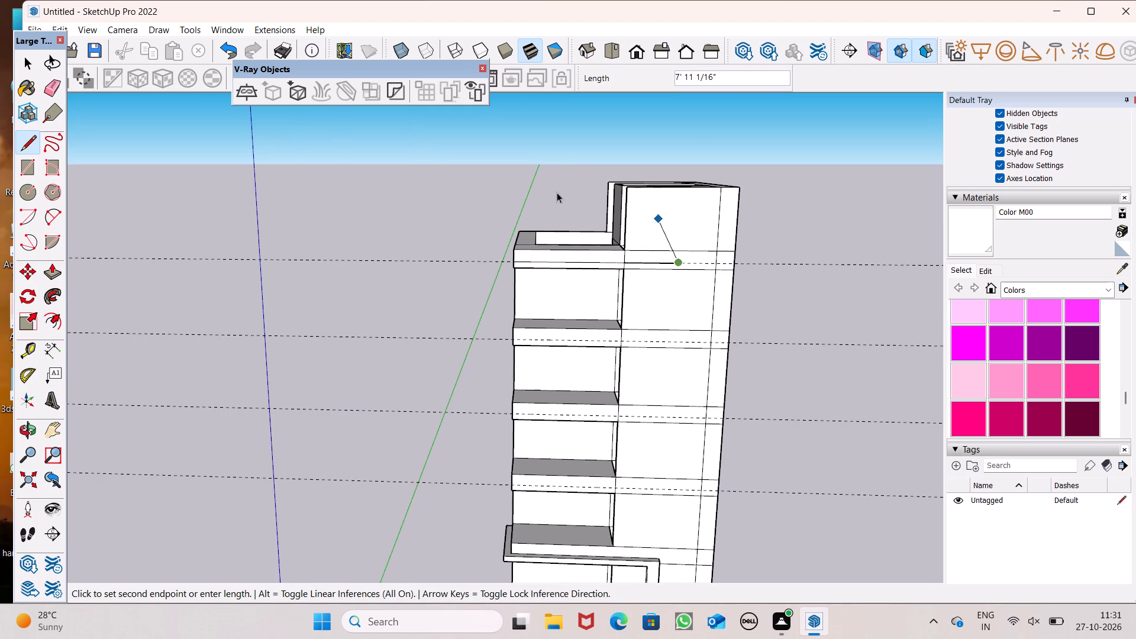
Draw a vertical line about 52' long up the tower wall from the upper balcony frame's outer top corner to the roof-level horizontal line.
click(31, 140)
scroll(553, 150, down, 2)
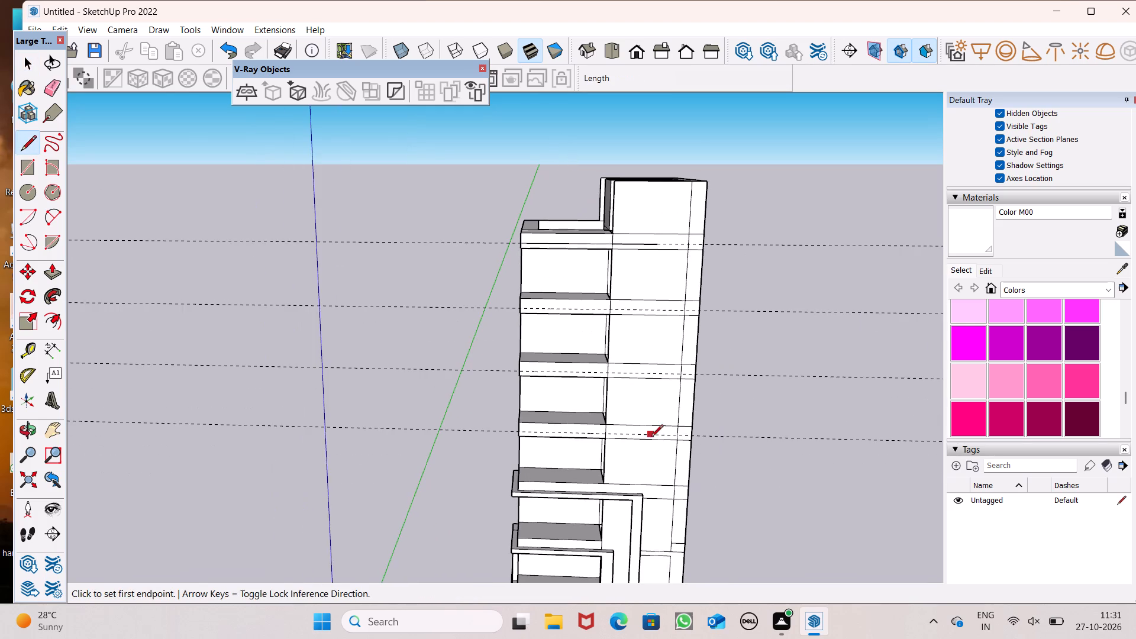
scroll(654, 511, up, 7)
click(638, 488)
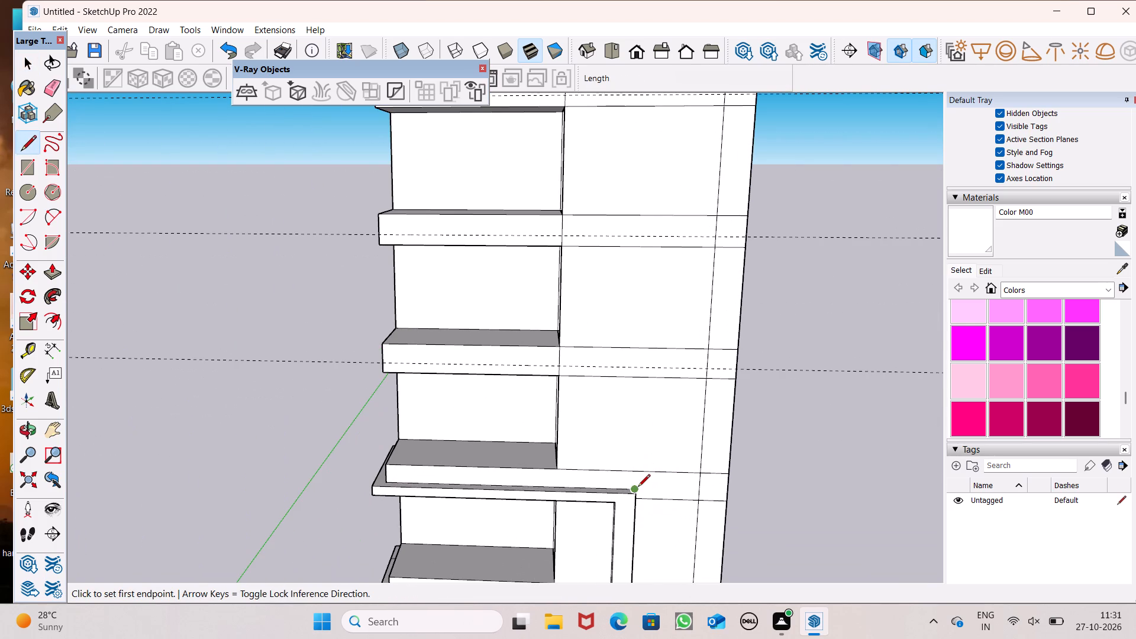
scroll(662, 286, down, 8)
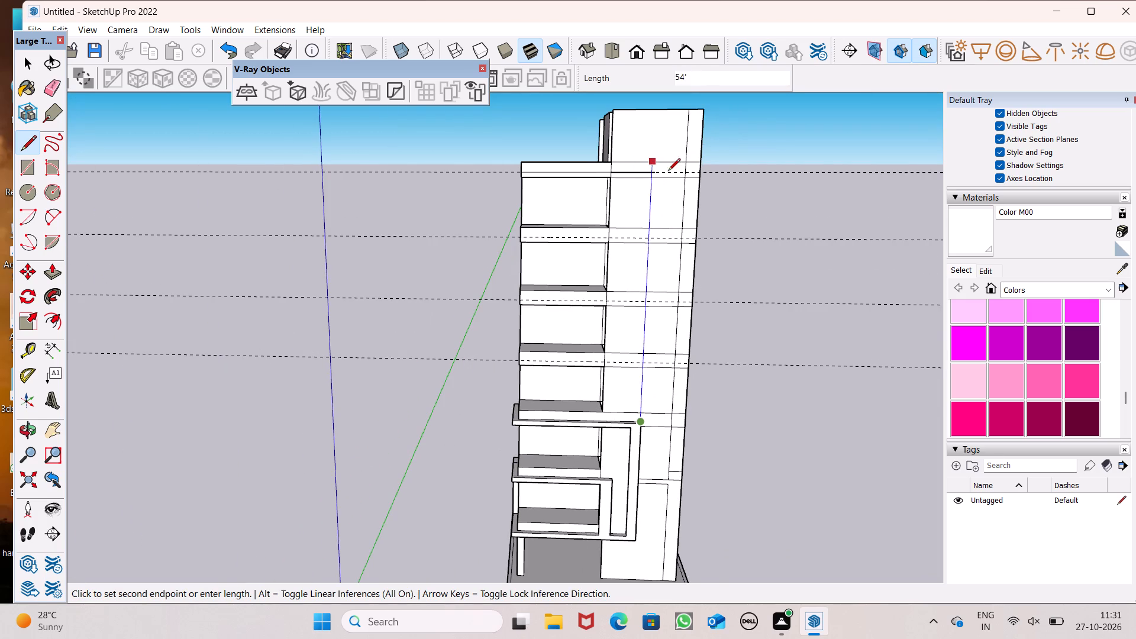
scroll(639, 182, up, 5)
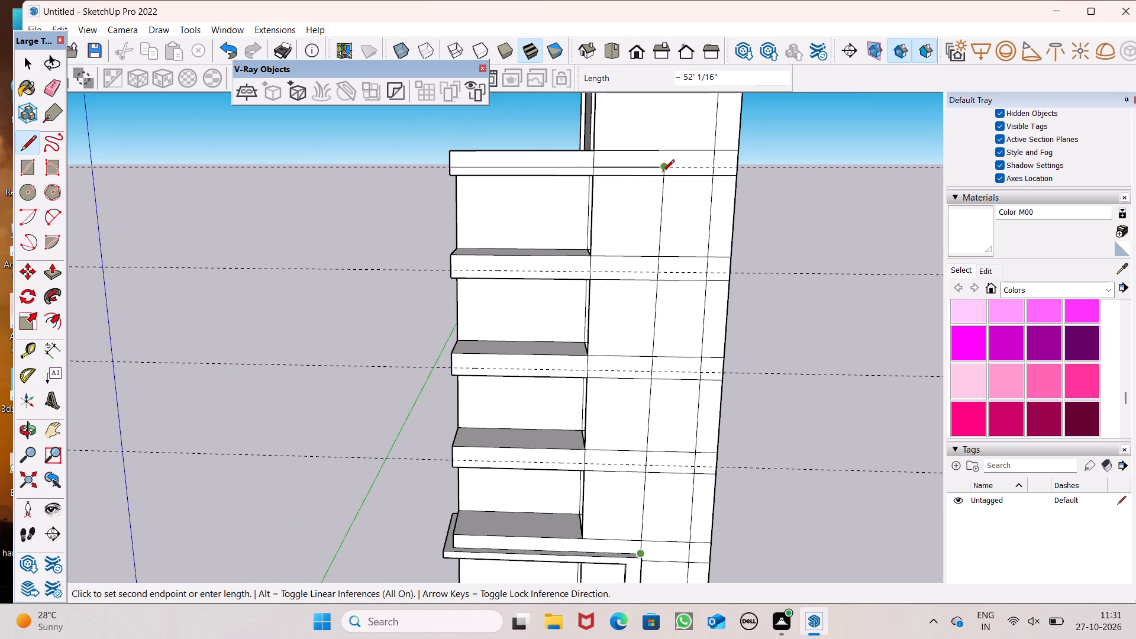
scroll(662, 173, up, 5)
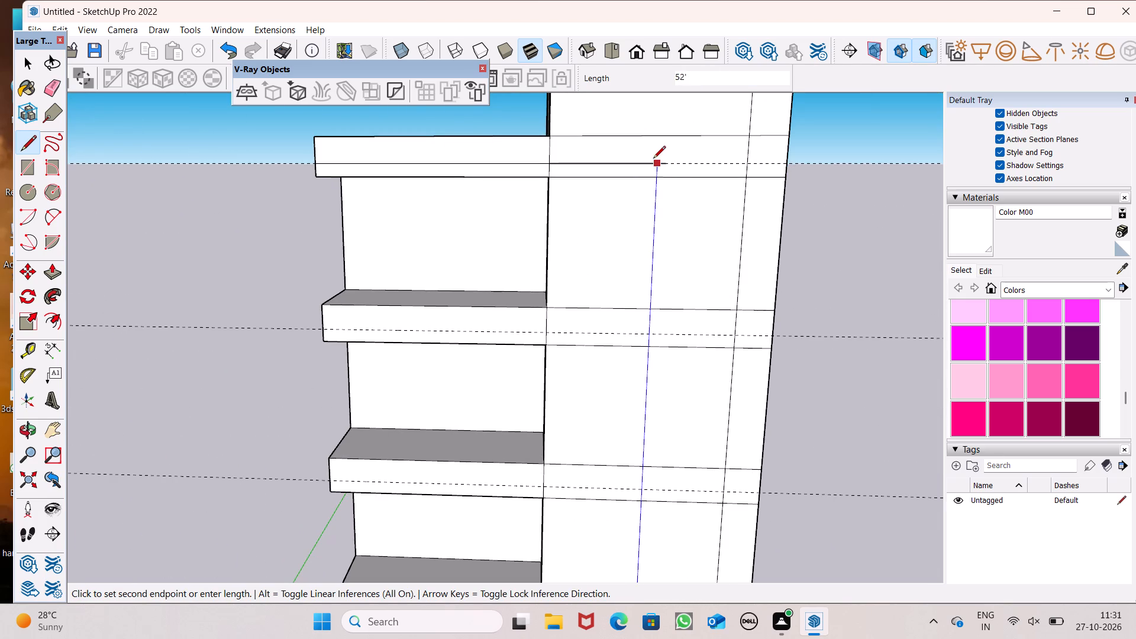
click(653, 155)
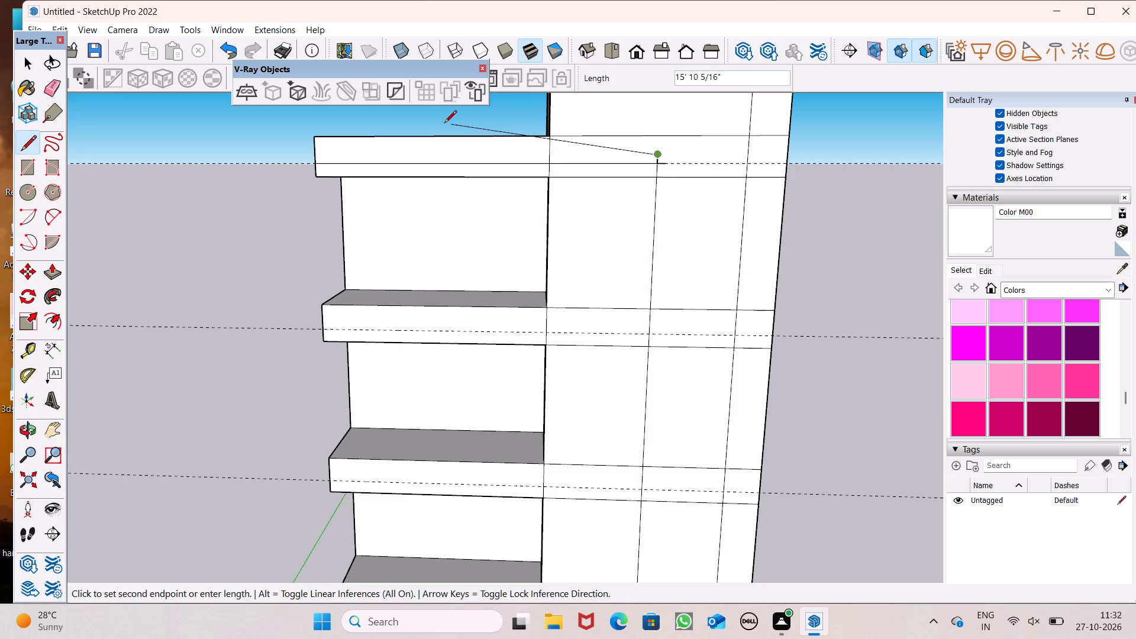
key(space)
Erase the overshooting line ends and the guide where the new vertical and horizontal lines cross at roof level.
click(52, 82)
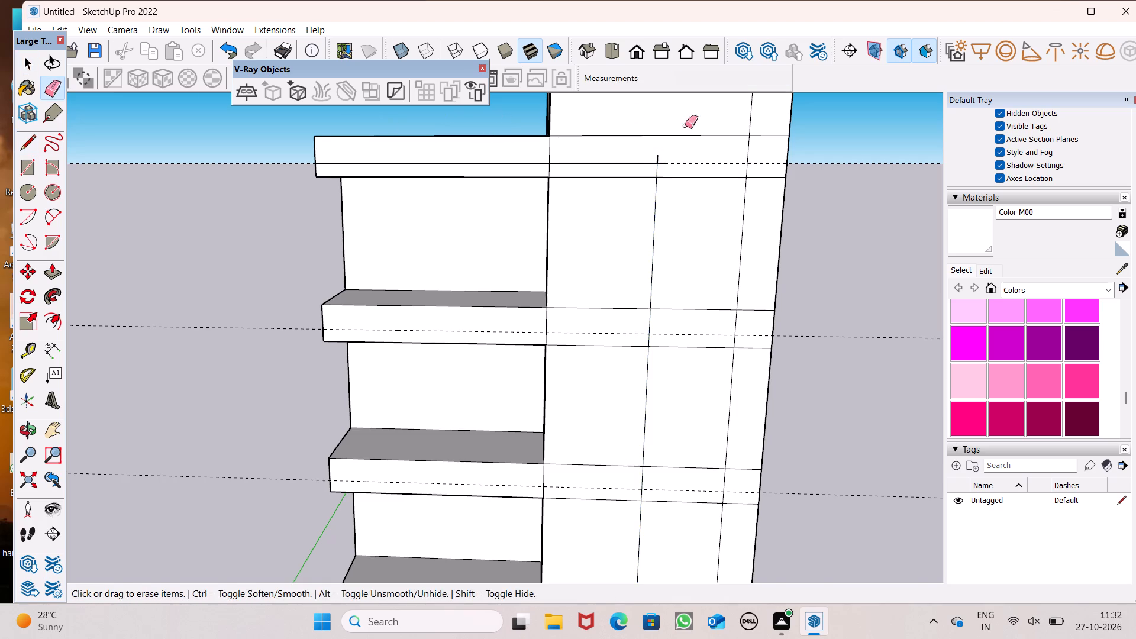
scroll(715, 149, up, 13)
middle_click(683, 119)
drag(731, 142, 743, 159)
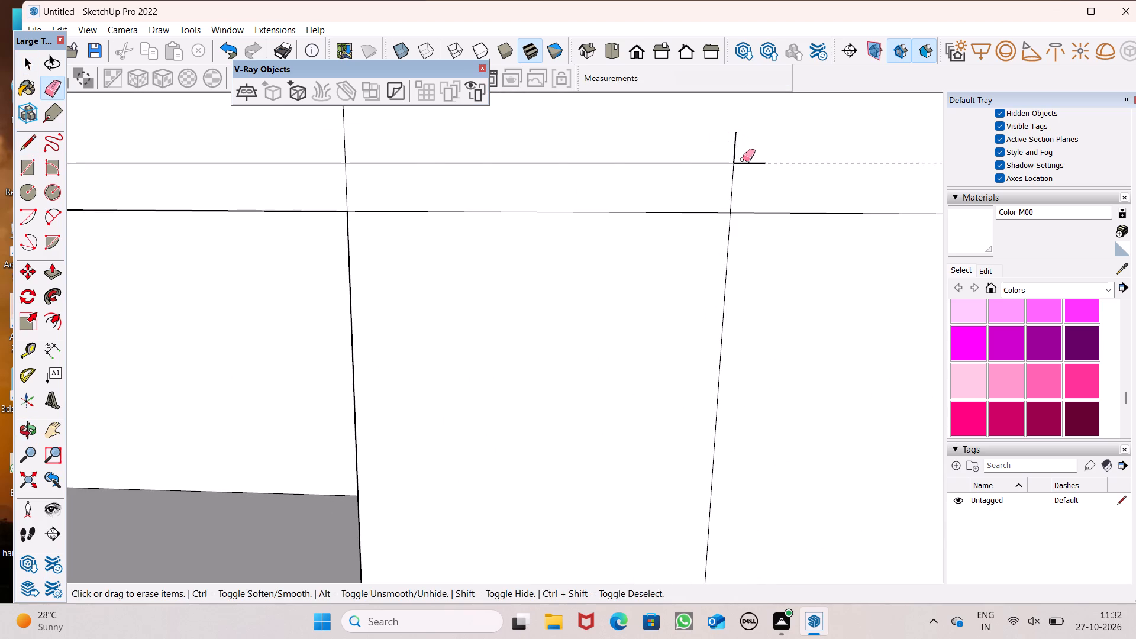
drag(743, 159, 747, 163)
scroll(744, 161, down, 14)
scroll(656, 232, down, 7)
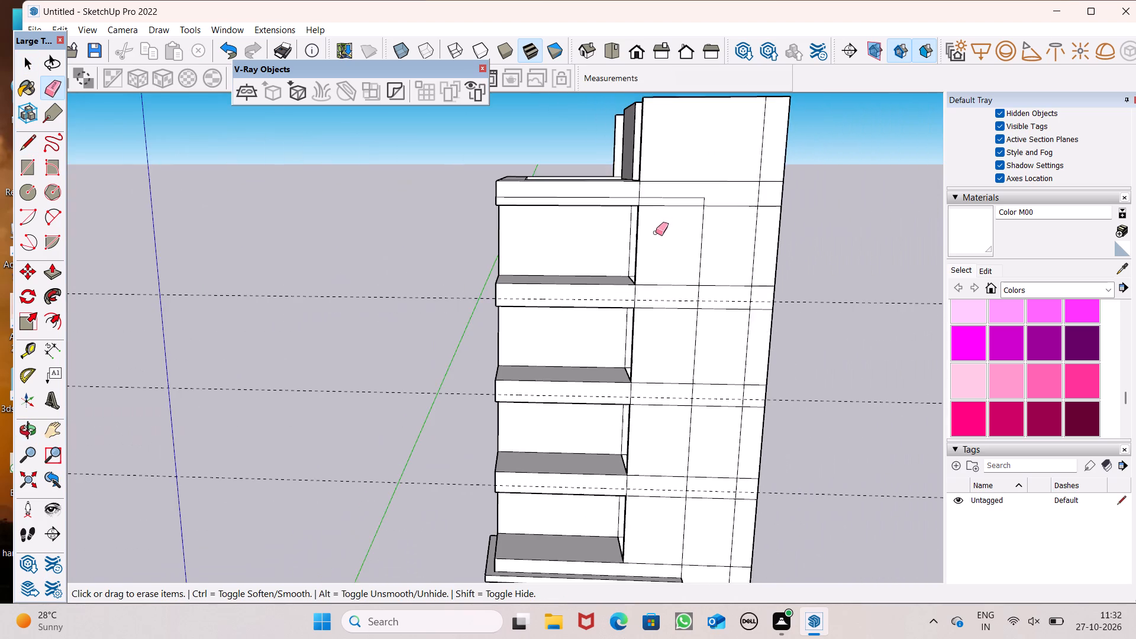
scroll(673, 255, down, 2)
key(space)
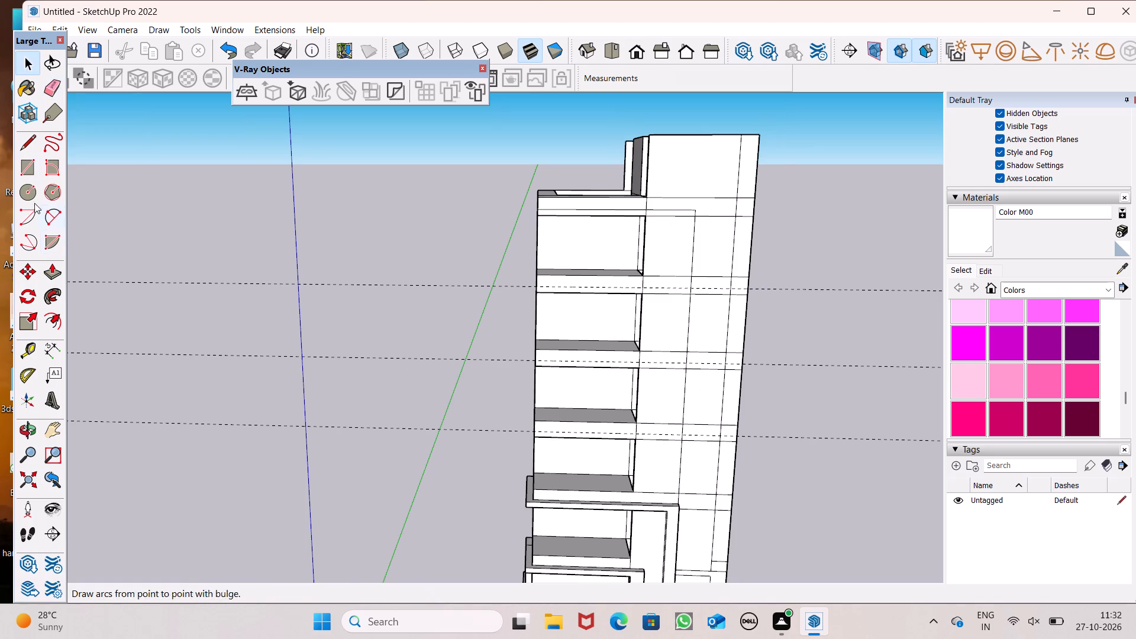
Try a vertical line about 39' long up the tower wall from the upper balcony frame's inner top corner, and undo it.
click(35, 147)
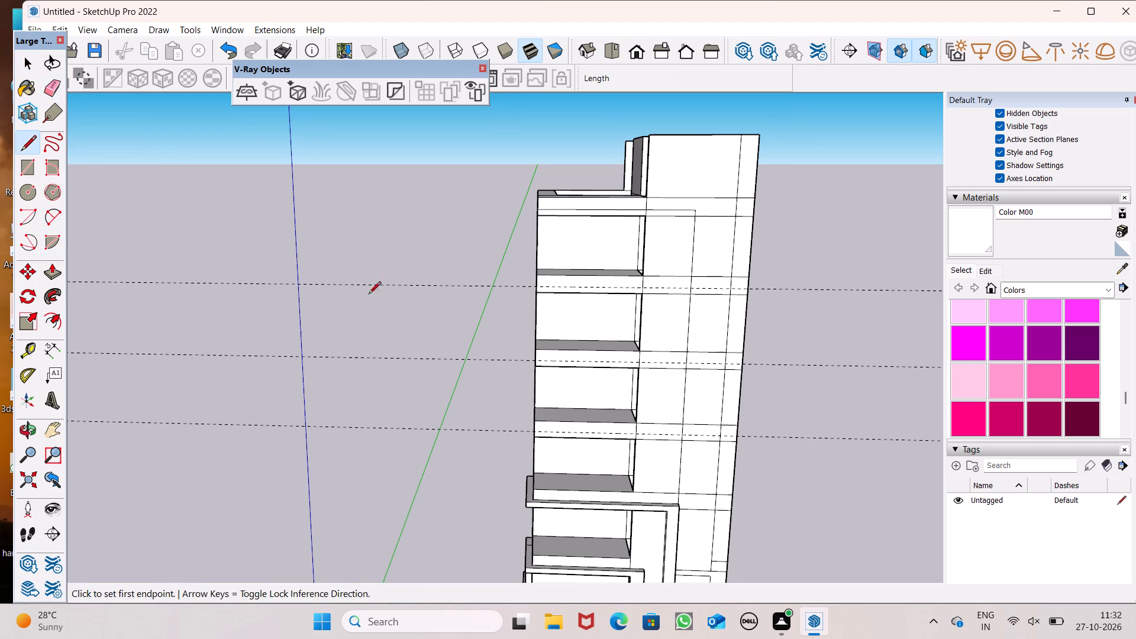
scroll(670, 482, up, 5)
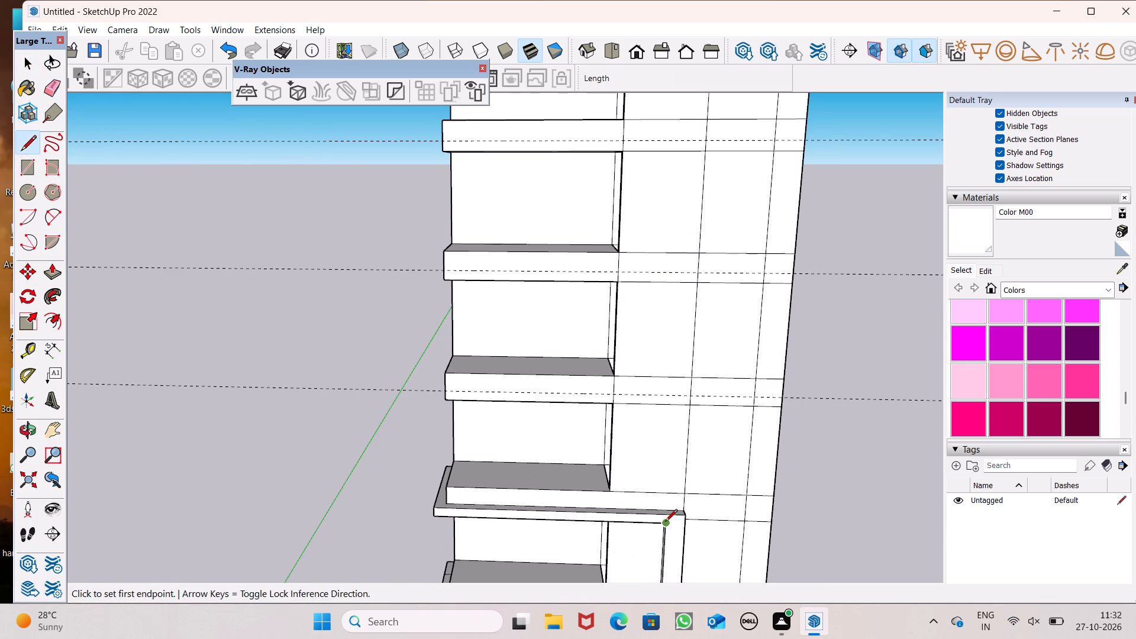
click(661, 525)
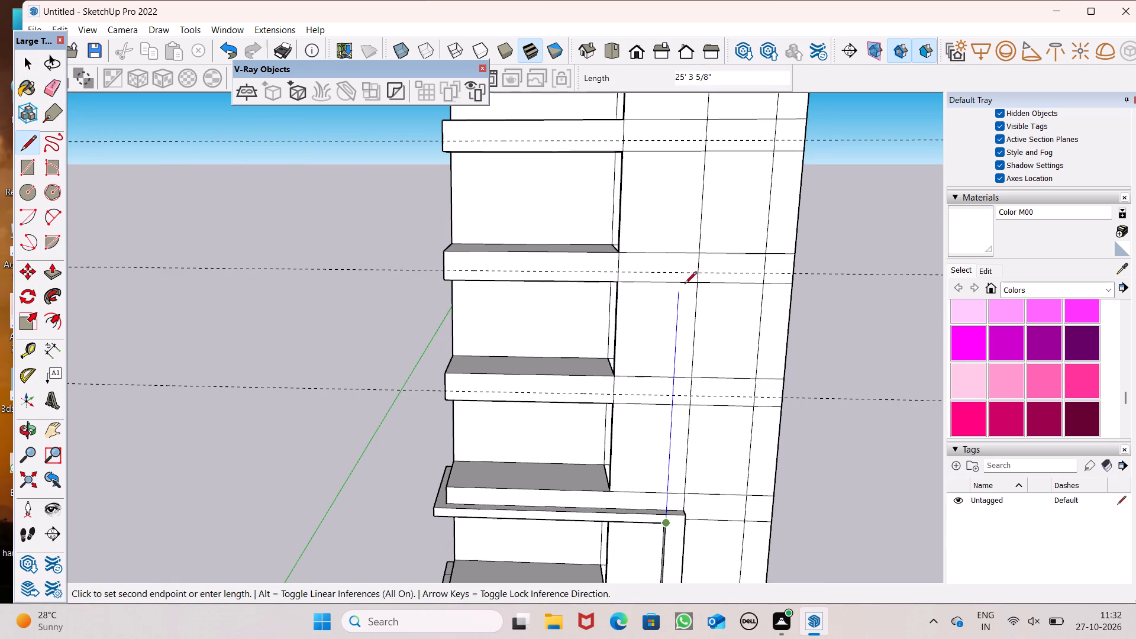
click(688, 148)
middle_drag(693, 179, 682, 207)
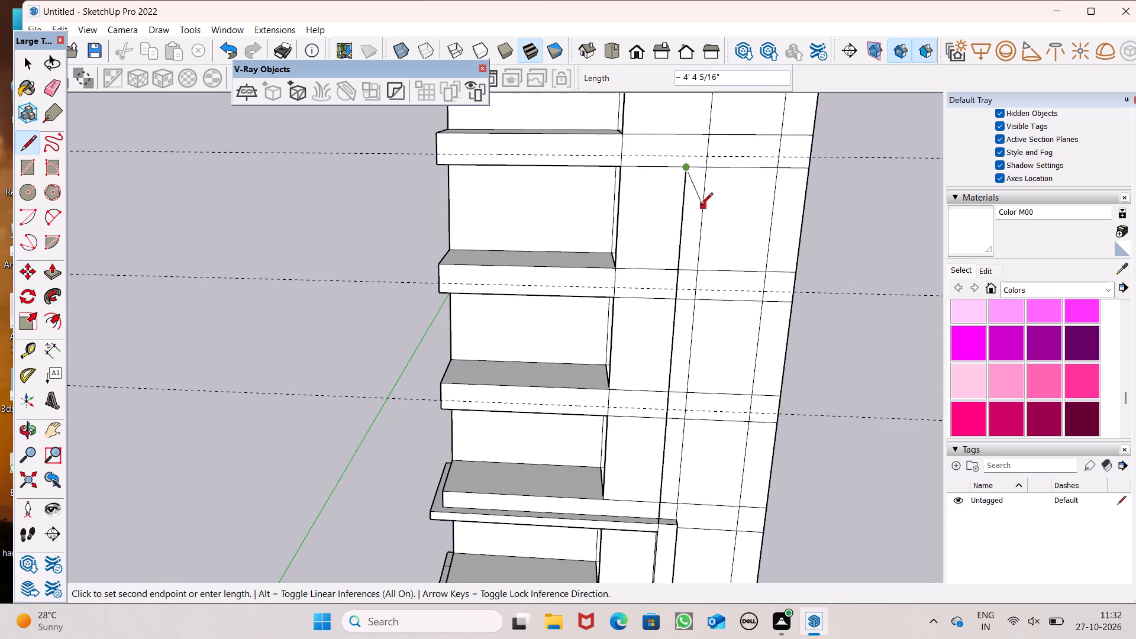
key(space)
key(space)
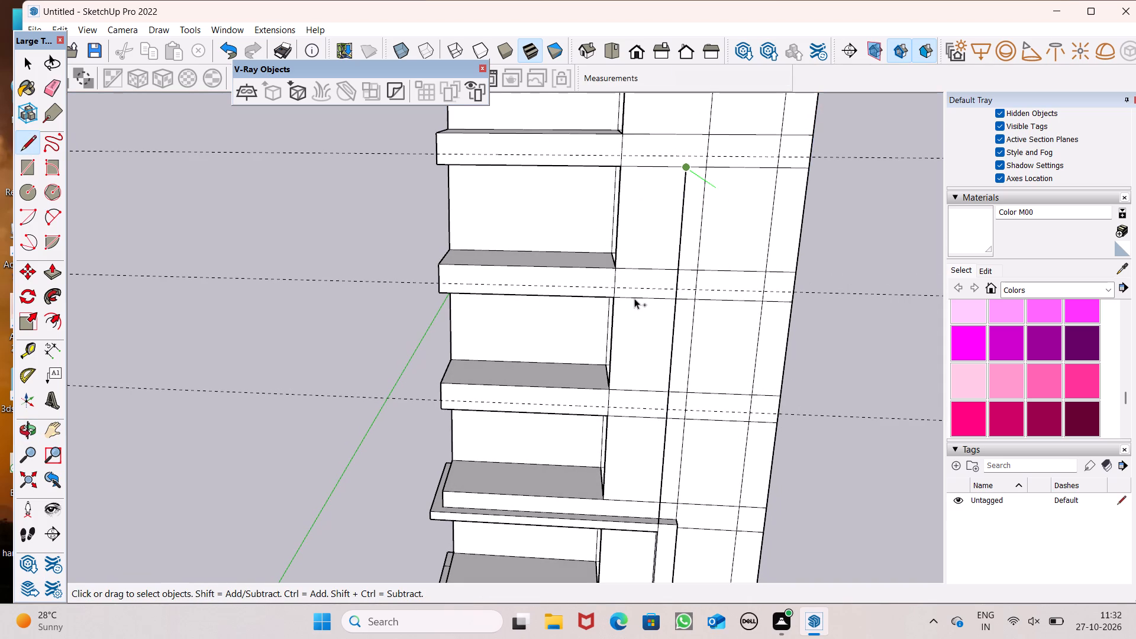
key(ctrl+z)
Draw connecting lines from the upper balcony frame's inner top corner, 1' up its front face and back across its top face to the wall.
click(29, 135)
scroll(582, 212, down, 3)
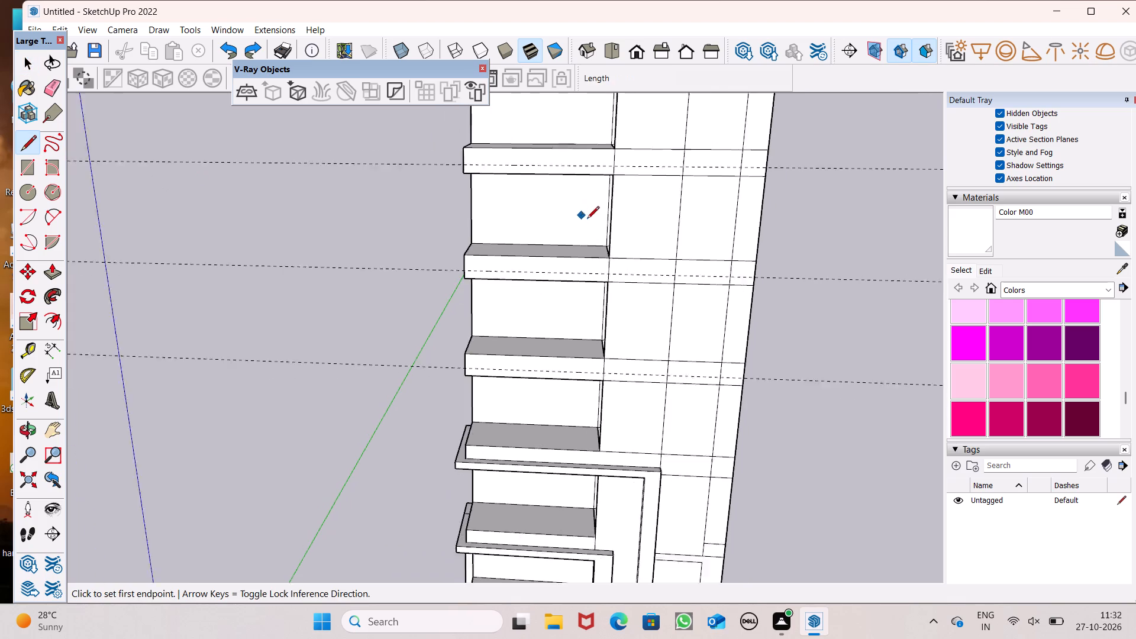
middle_drag(715, 398, 746, 390)
scroll(700, 438, up, 7)
scroll(627, 462, up, 6)
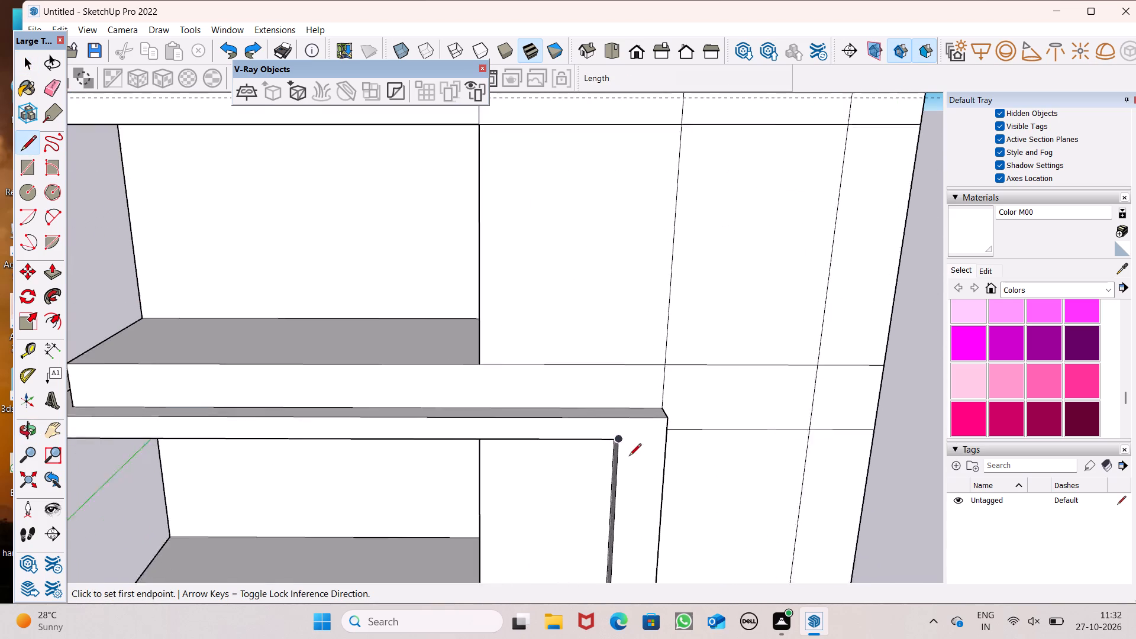
drag(621, 436, 618, 429)
click(617, 415)
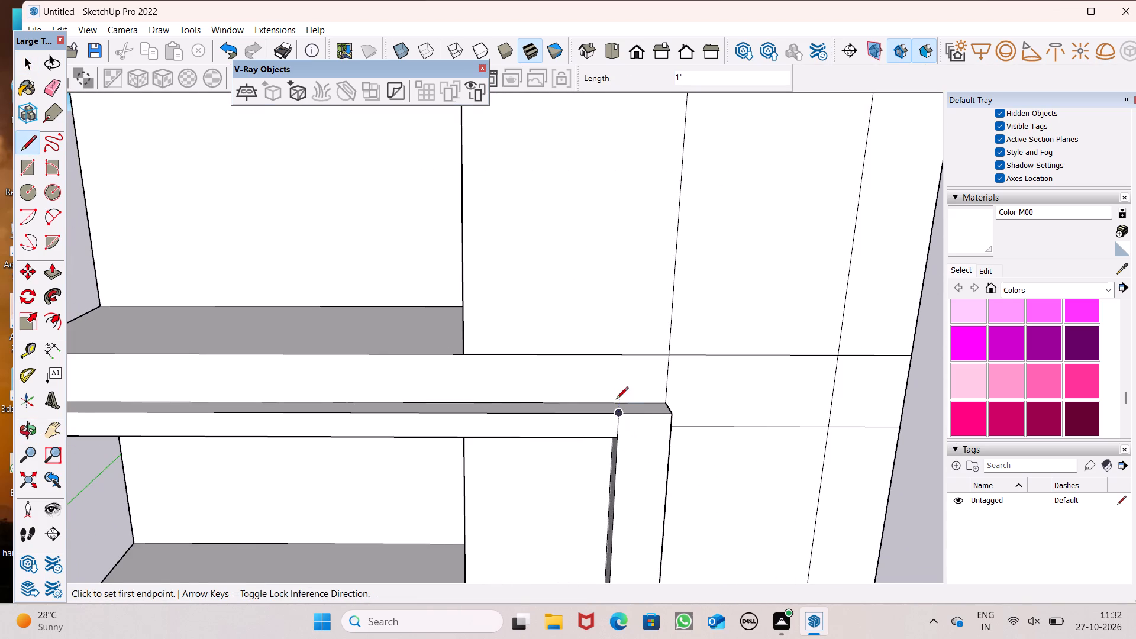
middle_drag(614, 412, 625, 480)
scroll(619, 493, up, 1)
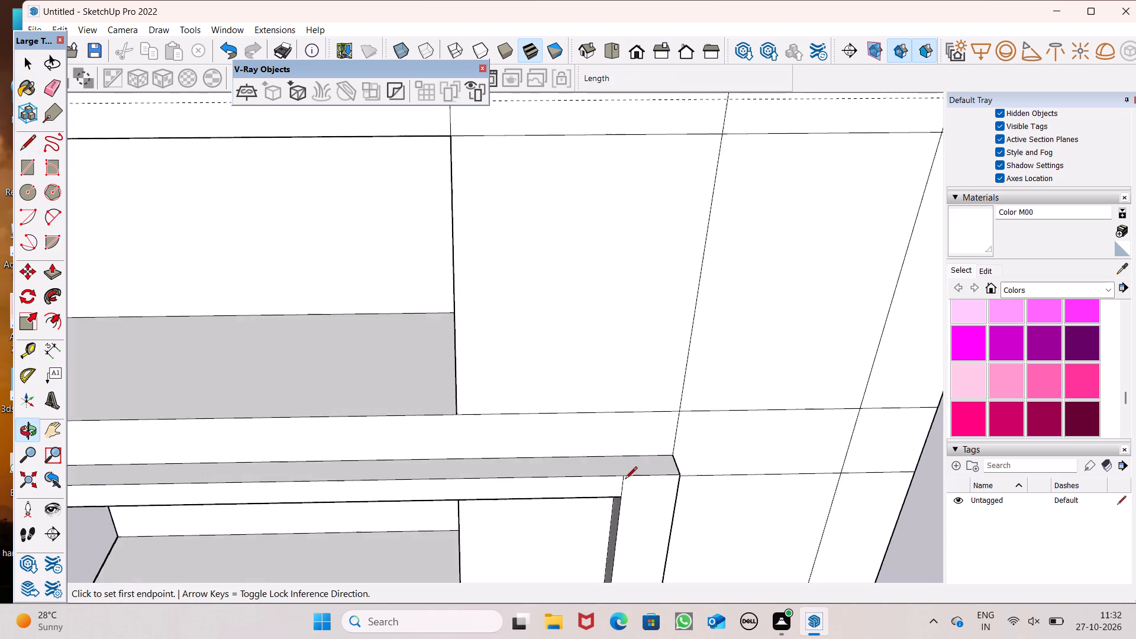
middle_drag(625, 480, 624, 486)
scroll(625, 480, up, 5)
click(623, 478)
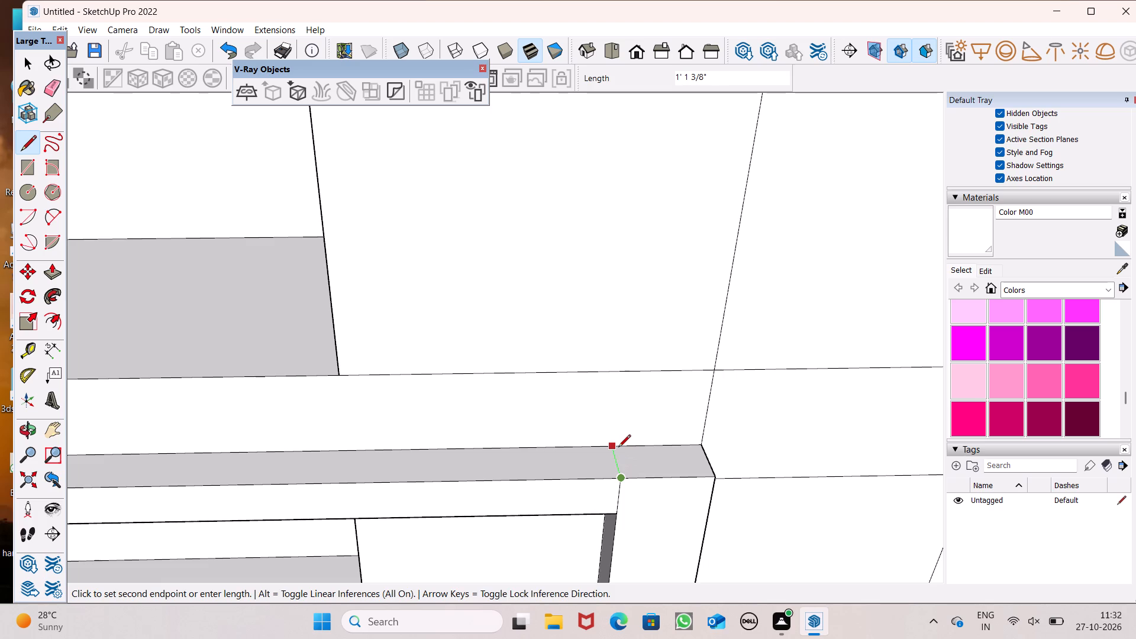
click(618, 447)
Draw a 51' vertical line up the tower wall from the back edge of the upper balcony frame's top to the roof-level band.
click(615, 446)
scroll(602, 231, down, 7)
scroll(582, 377, down, 7)
scroll(589, 323, down, 7)
scroll(590, 243, down, 4)
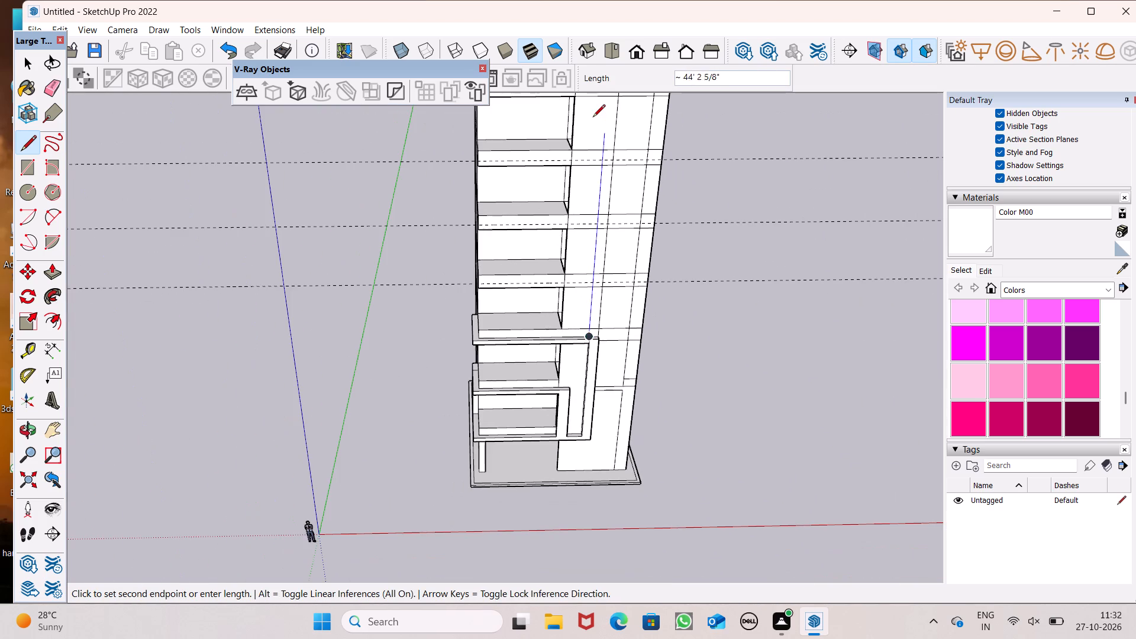
scroll(591, 130, down, 5)
scroll(580, 123, up, 2)
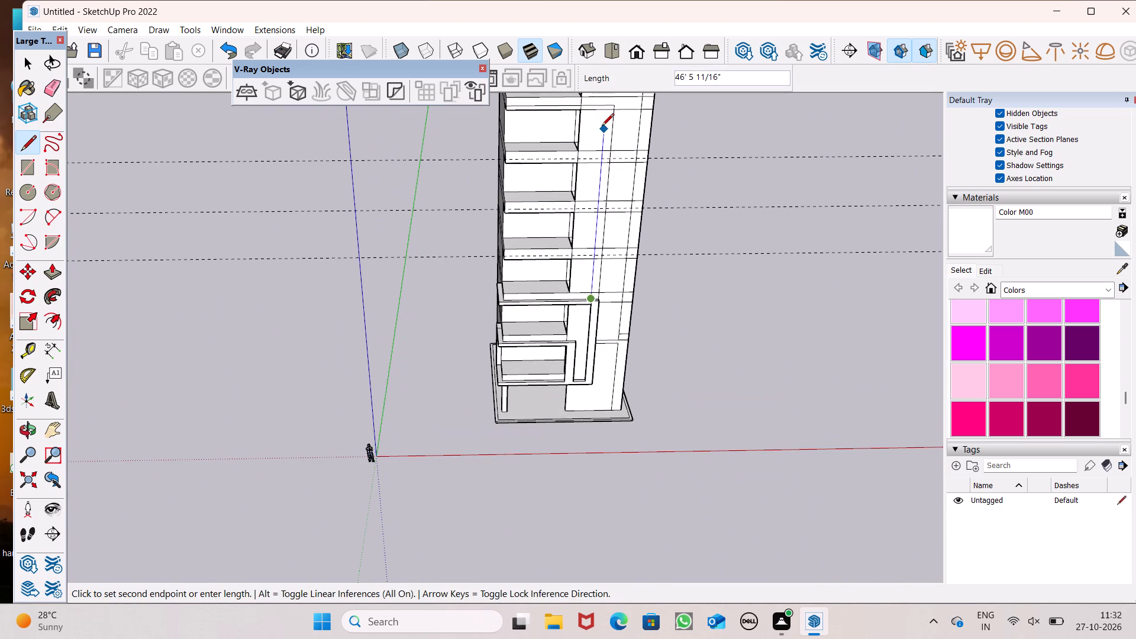
scroll(602, 108, up, 8)
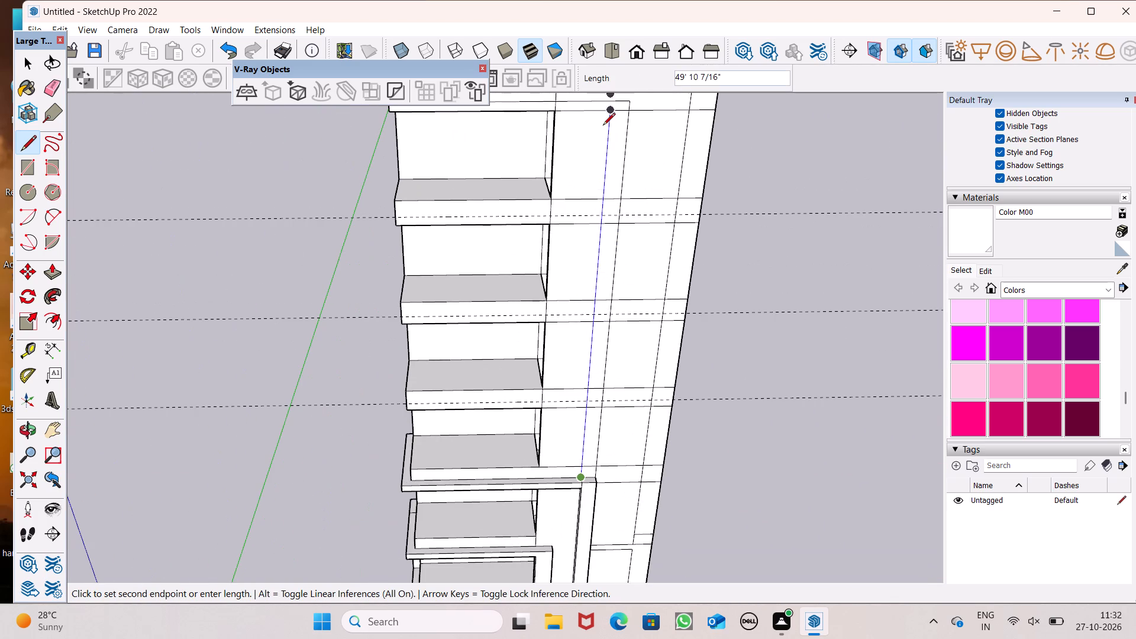
scroll(603, 130, up, 4)
click(617, 106)
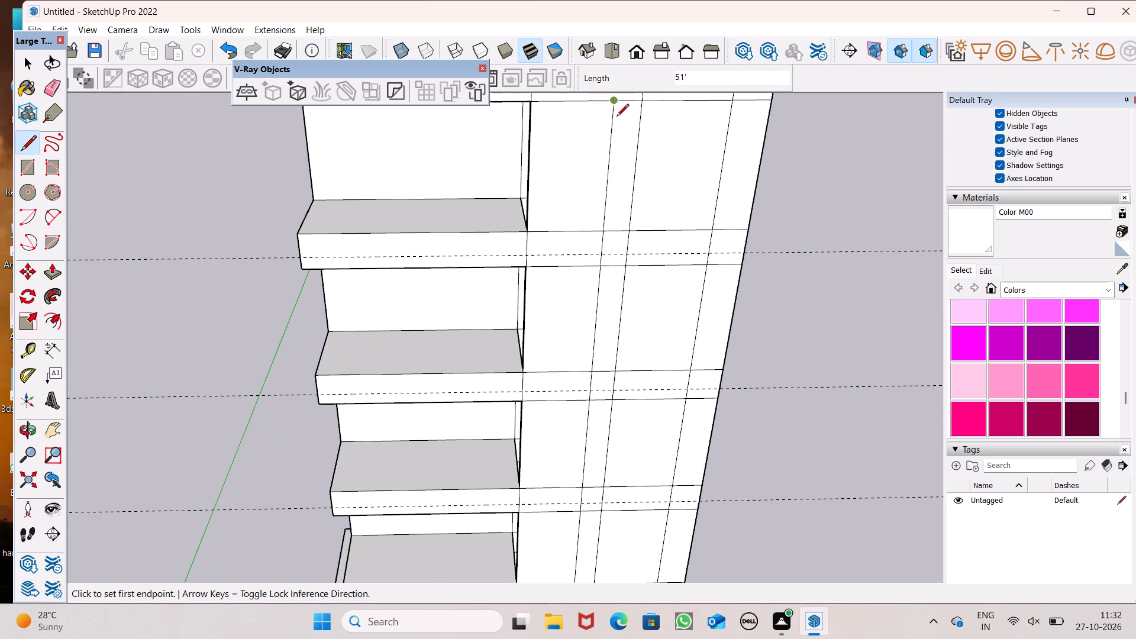
scroll(621, 221, down, 5)
scroll(607, 175, down, 7)
key(space)
scroll(558, 160, down, 3)
middle_drag(614, 261, 622, 188)
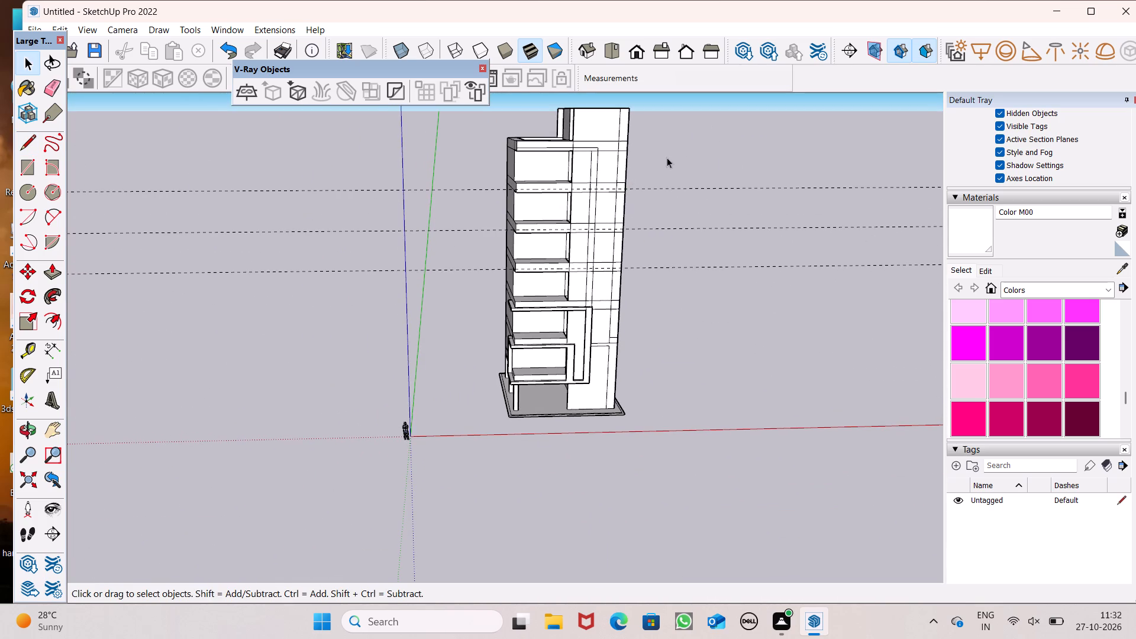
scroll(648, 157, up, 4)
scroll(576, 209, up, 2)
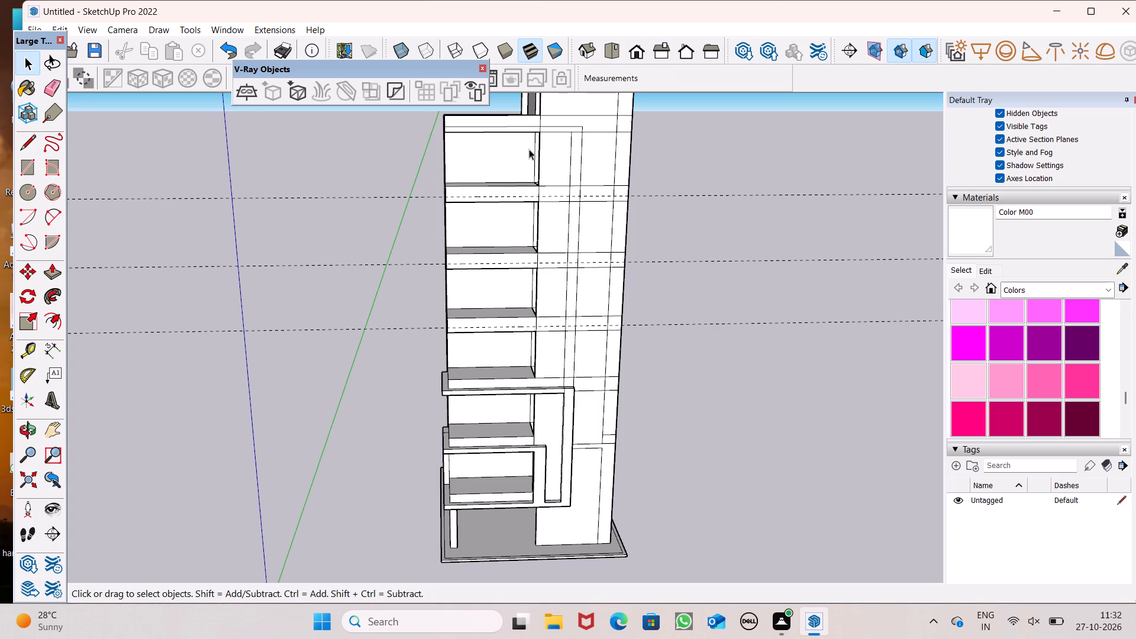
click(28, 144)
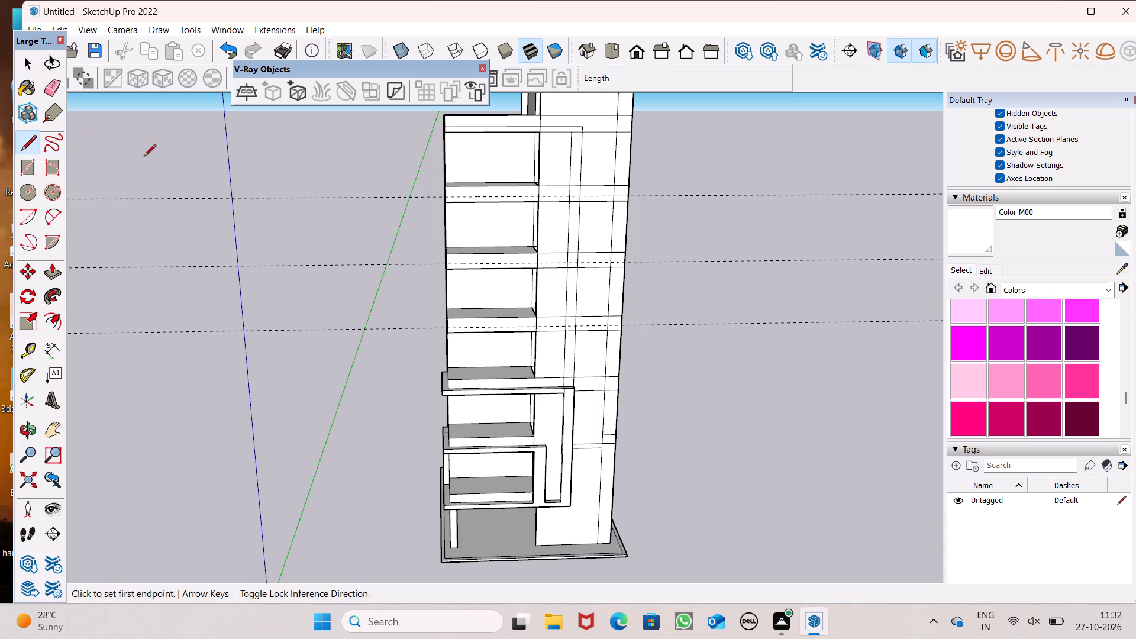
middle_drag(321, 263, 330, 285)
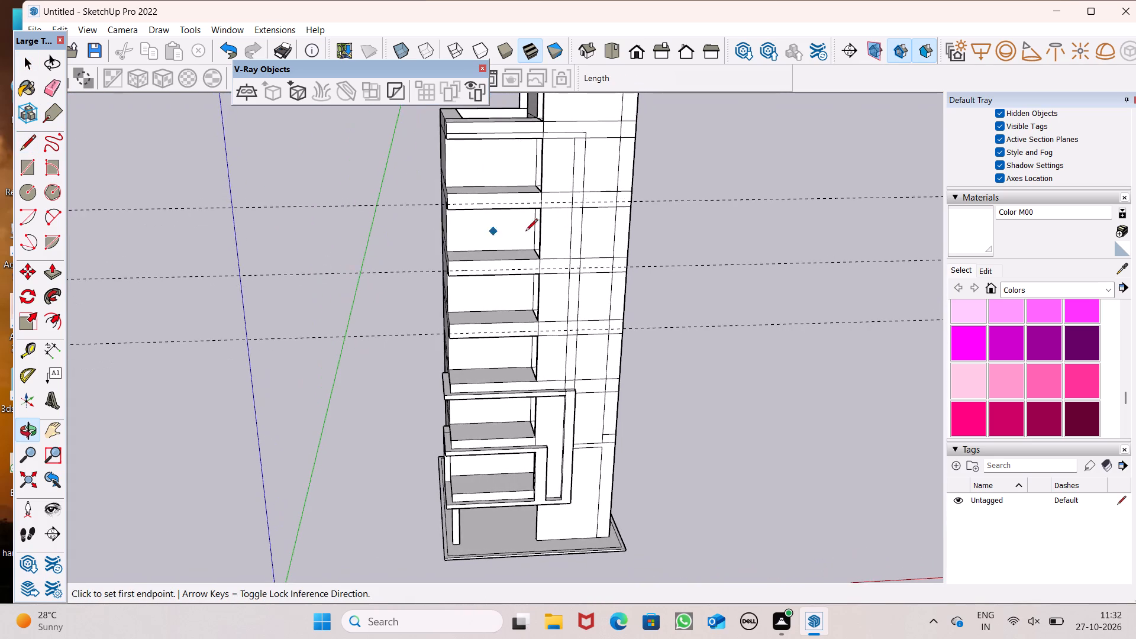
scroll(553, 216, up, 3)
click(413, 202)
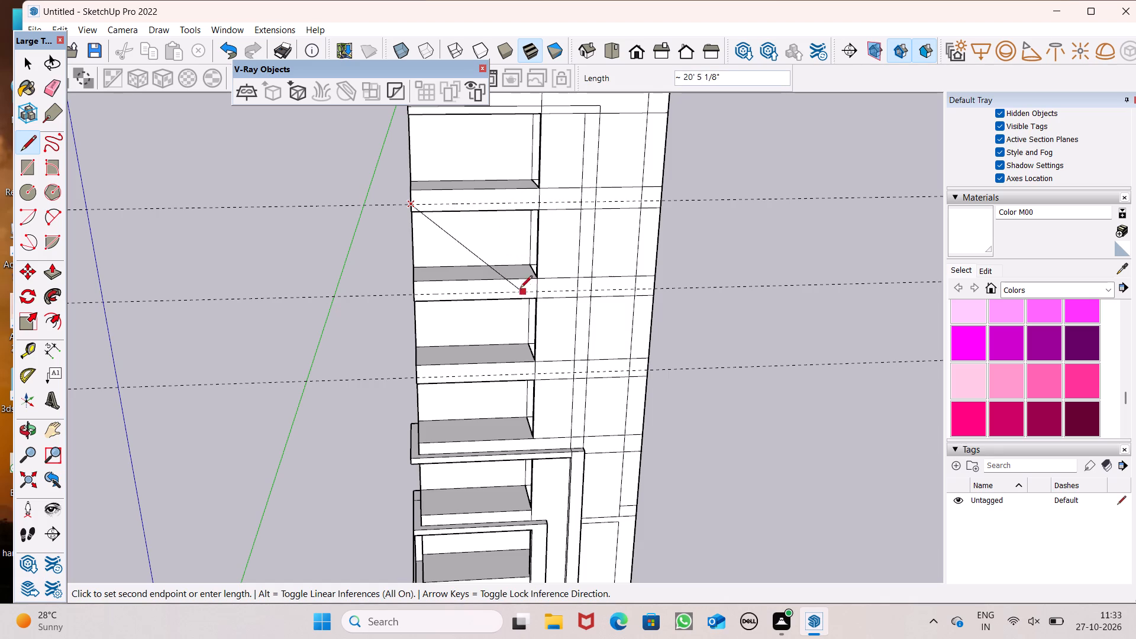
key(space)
Draw a vertical line up the tower wall from the lower balcony frame's outer top corner to the guide two slabs above the upper frame.
click(34, 144)
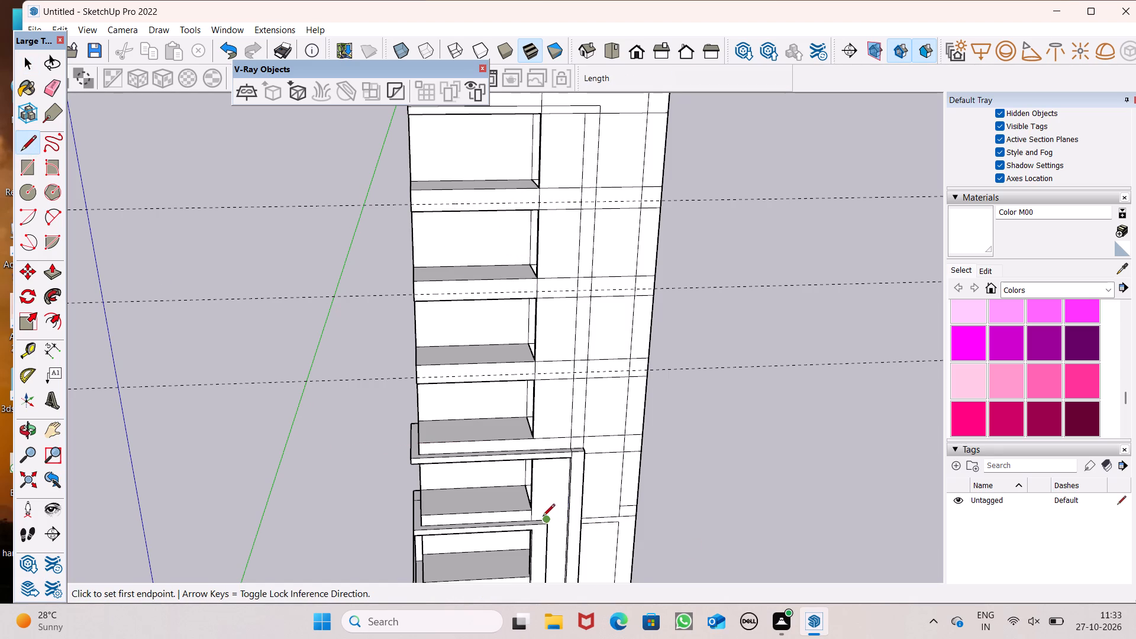
scroll(518, 535, up, 8)
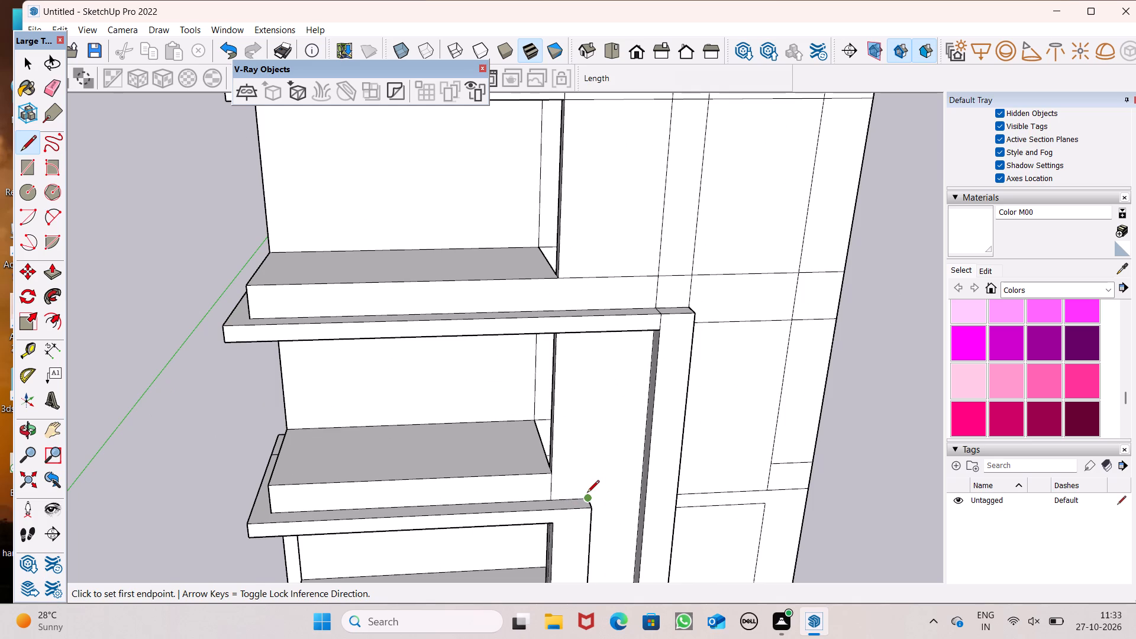
click(587, 493)
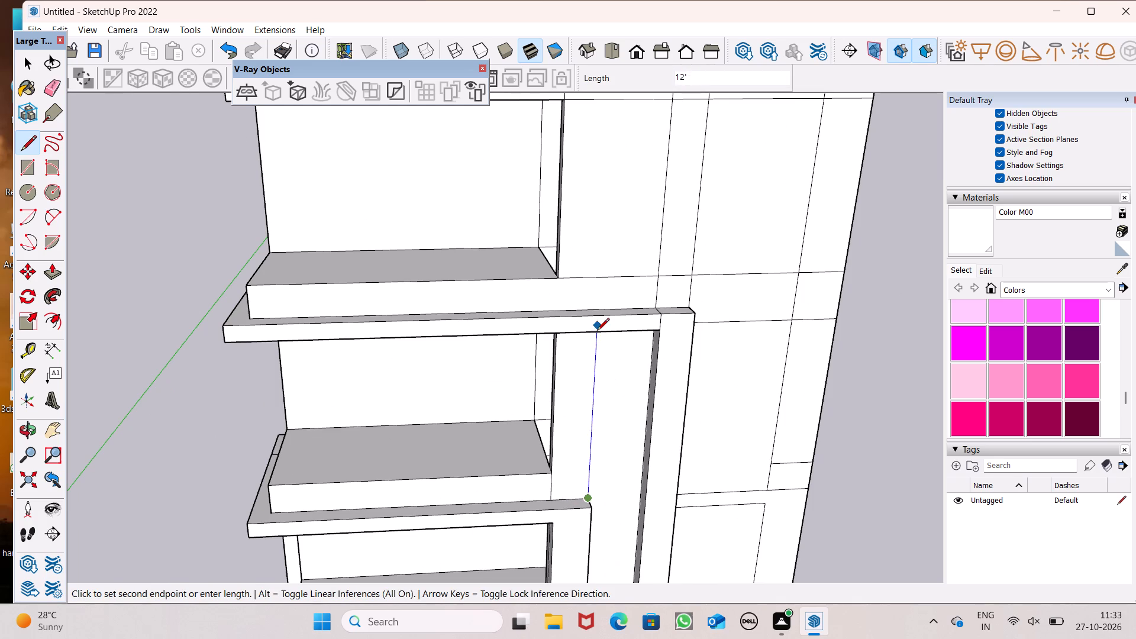
scroll(603, 248, down, 11)
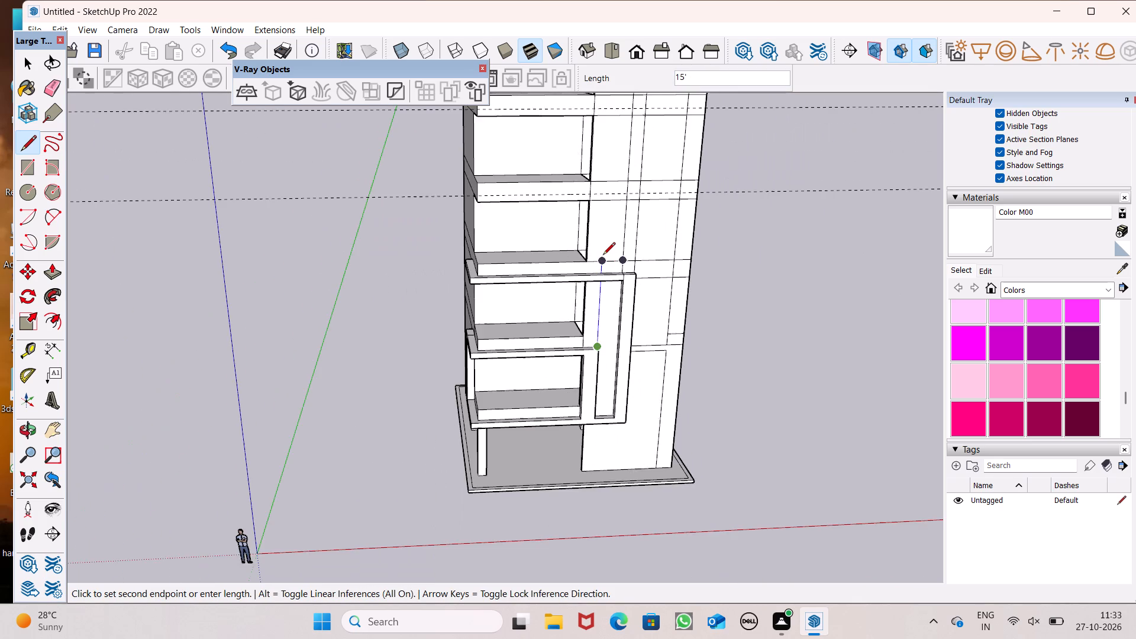
scroll(603, 256, down, 5)
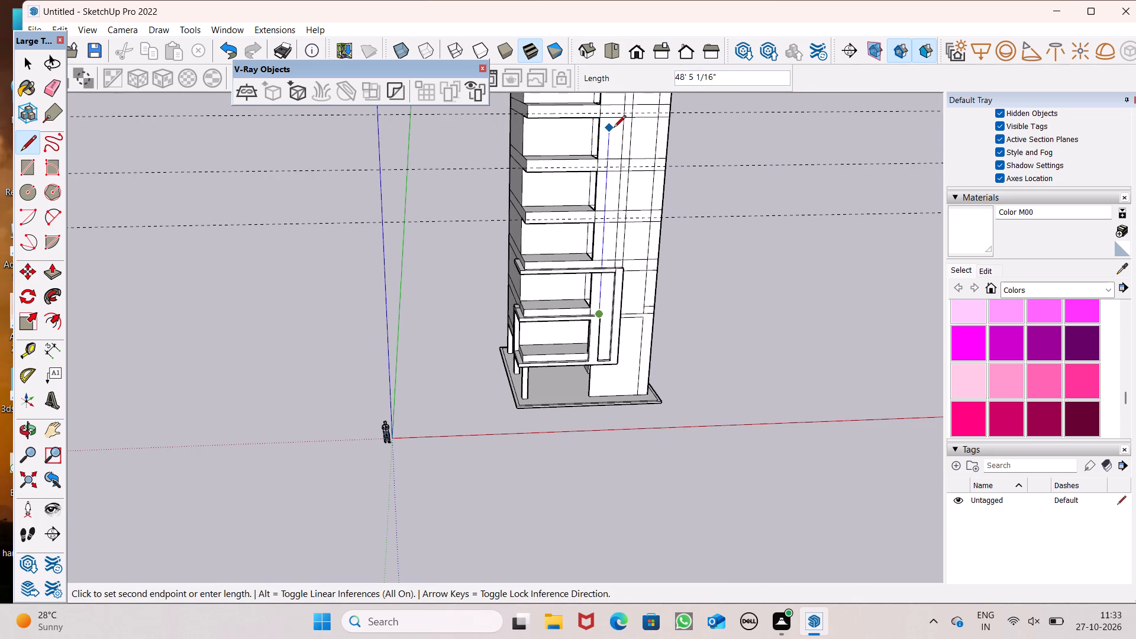
scroll(613, 175, up, 3)
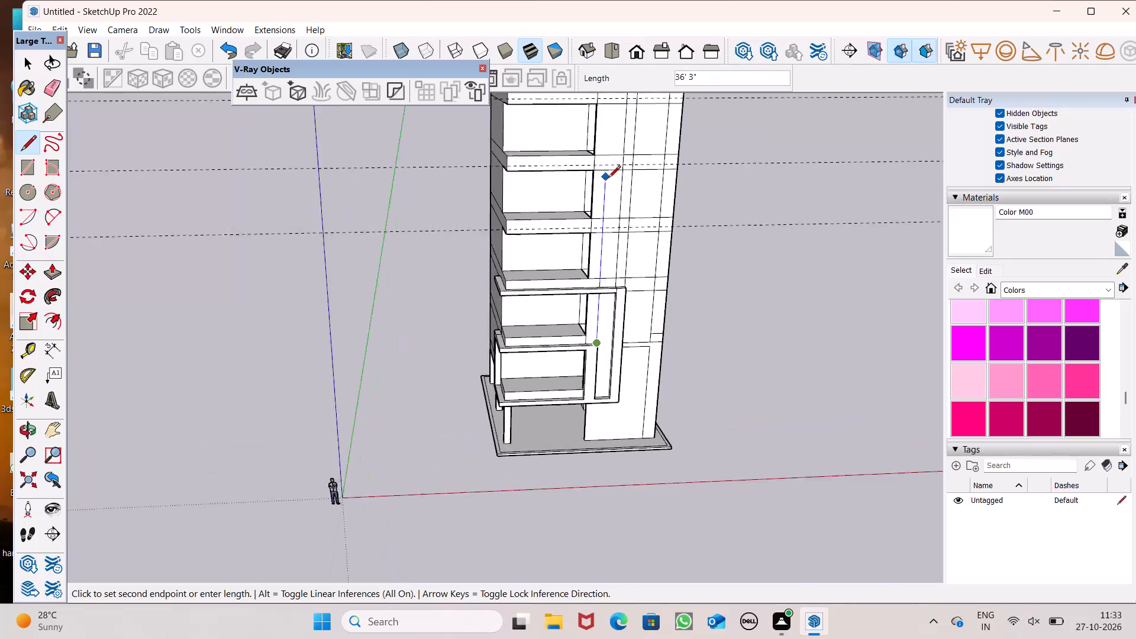
scroll(608, 179, up, 2)
click(603, 162)
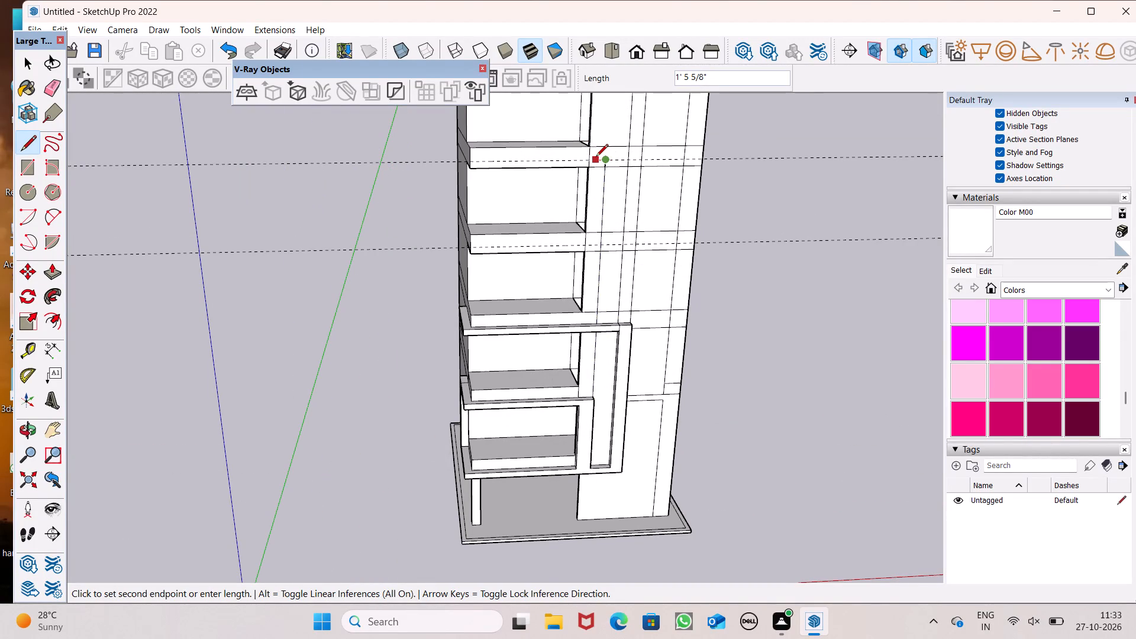
Draw a horizontal line about 2' 6" long from the vertical's top along the guide to the balcony recess edge, and a short vertical down to the slab's underside.
scroll(610, 175, up, 1)
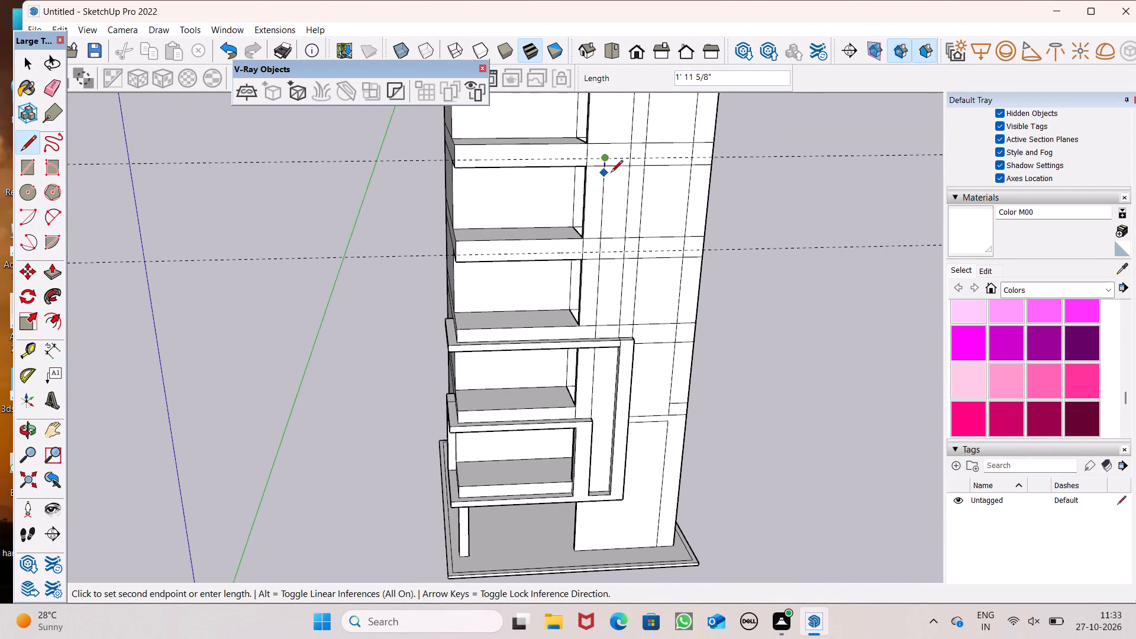
scroll(611, 173, up, 1)
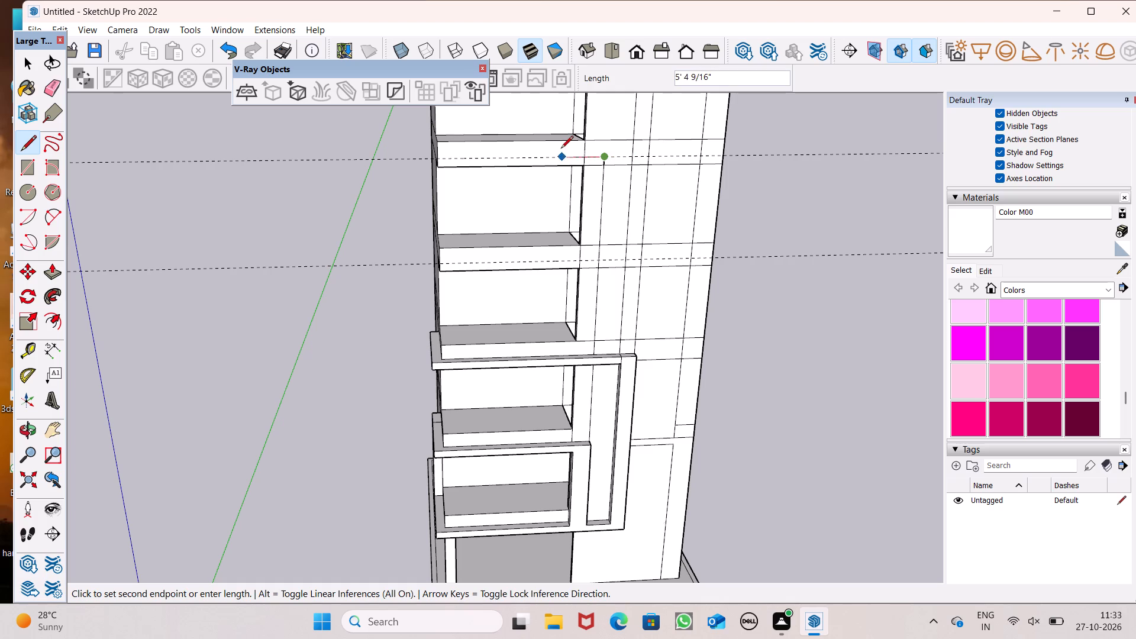
scroll(584, 143, up, 4)
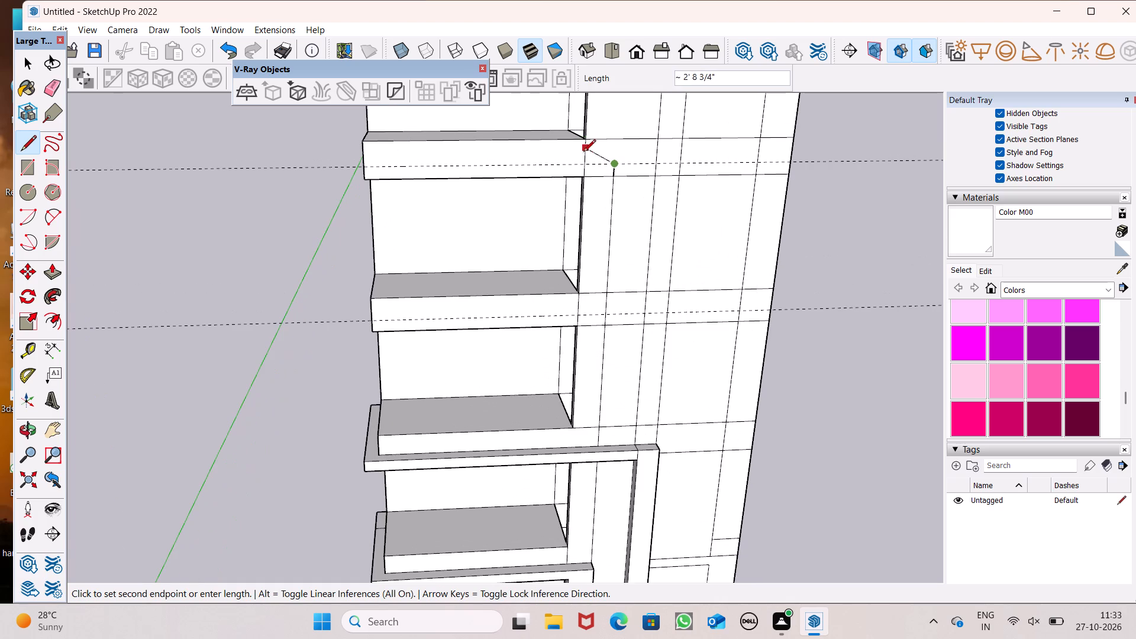
click(587, 168)
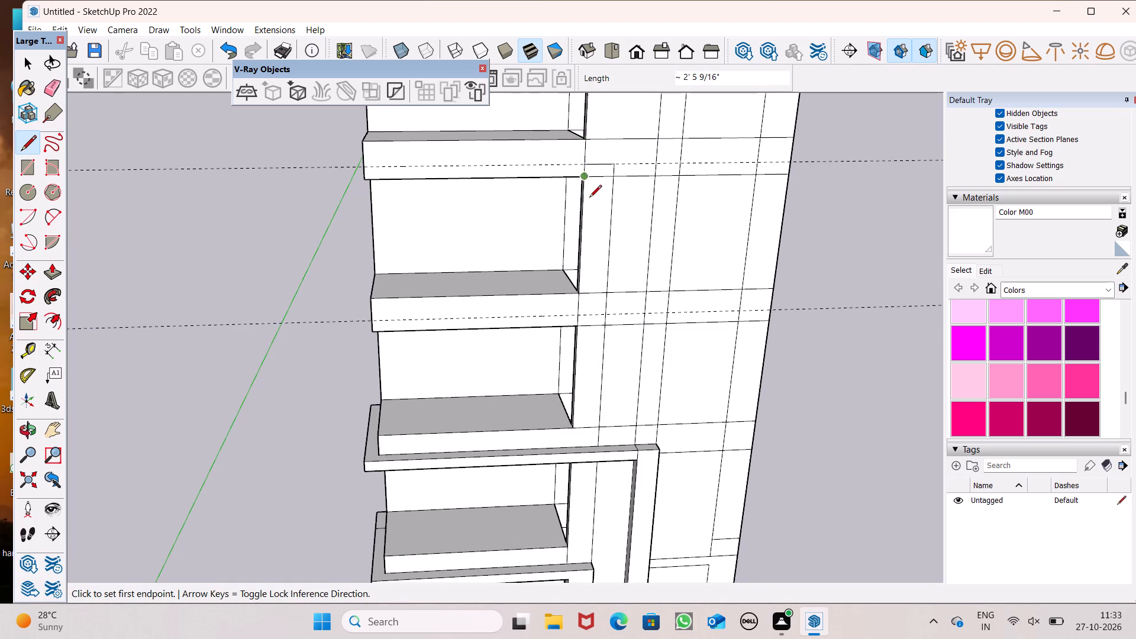
scroll(590, 192, up, 8)
scroll(576, 141, up, 4)
click(577, 126)
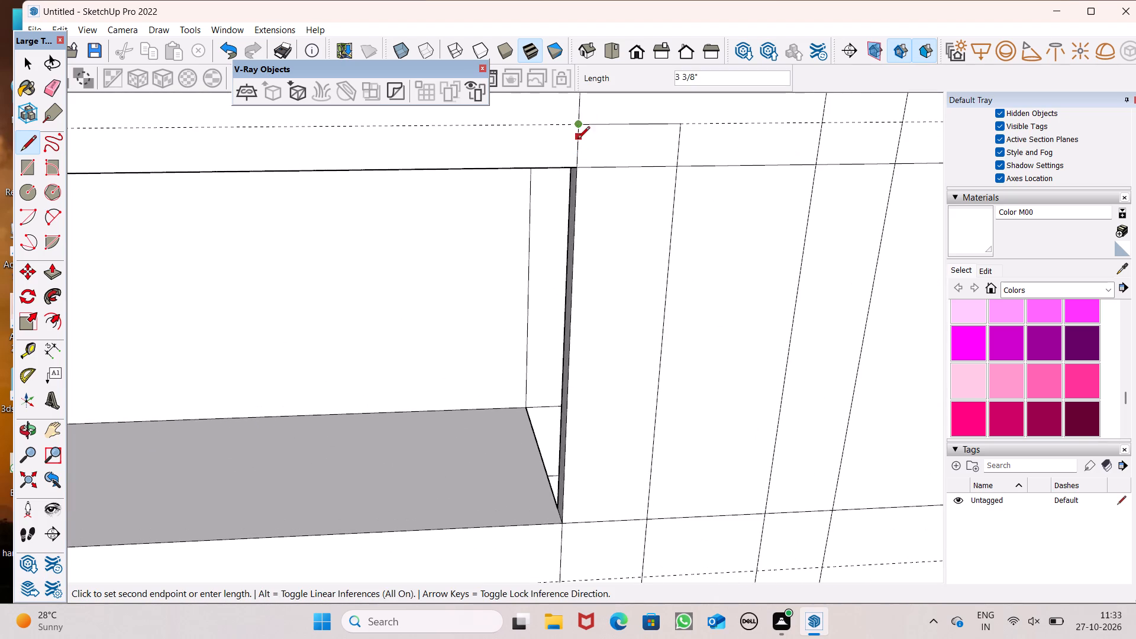
click(577, 167)
scroll(531, 131, down, 7)
key(space)
Erase the new vertical line's segment between the upper balcony frame's floor slab and the slab directly above it.
scroll(562, 155, down, 5)
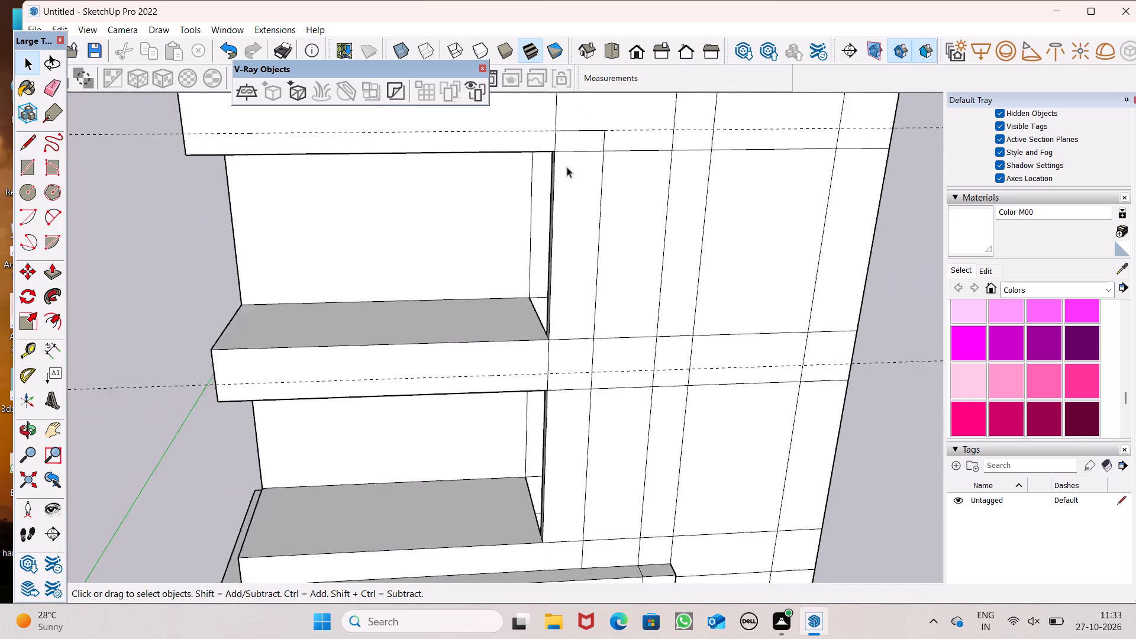
scroll(567, 167, down, 3)
scroll(620, 199, down, 7)
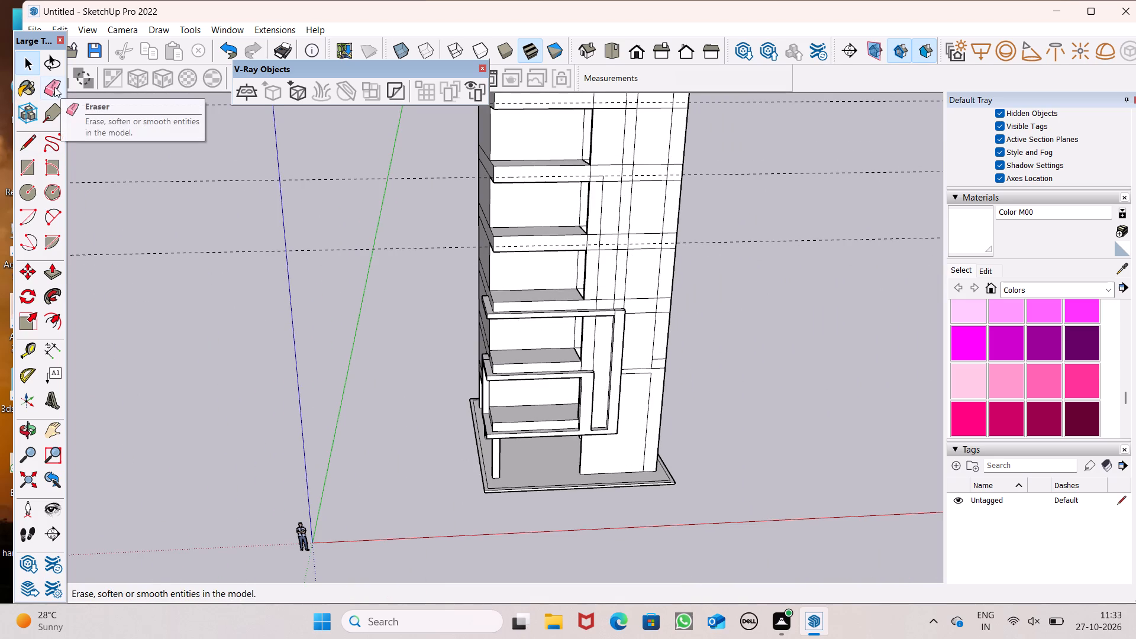
click(54, 86)
scroll(598, 315, up, 7)
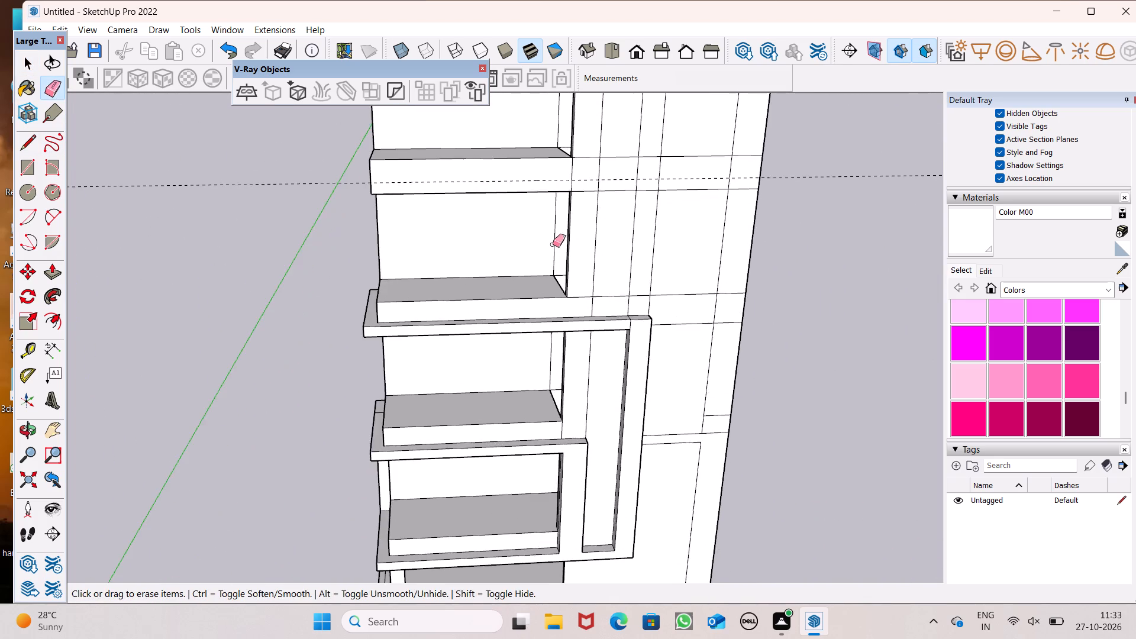
scroll(549, 247, down, 6)
scroll(563, 231, up, 5)
scroll(553, 310, down, 1)
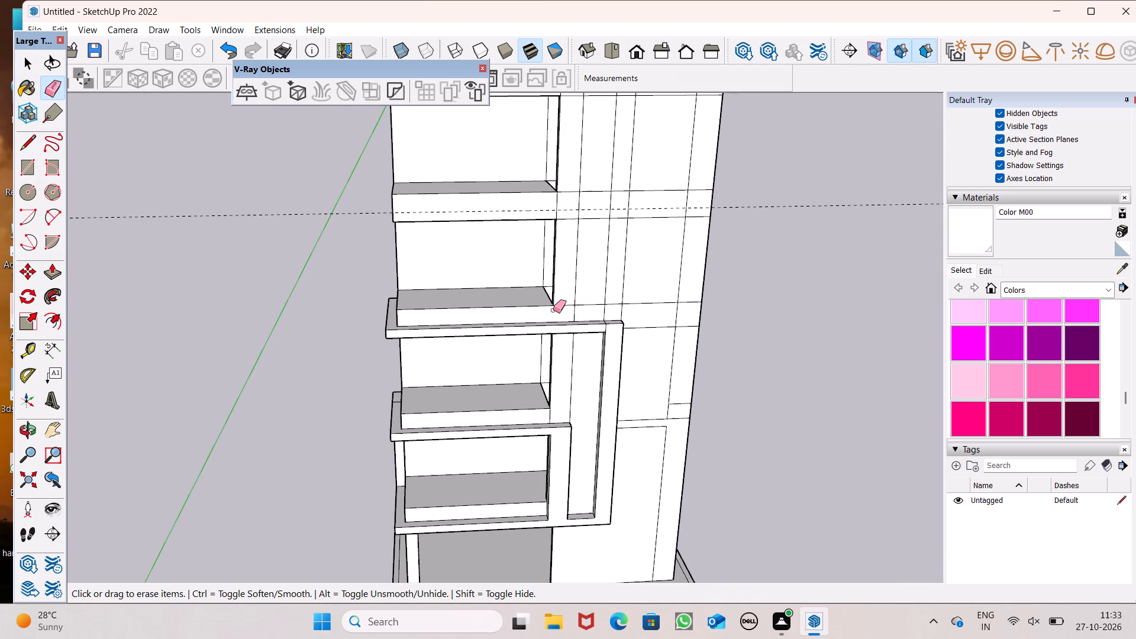
scroll(529, 344, down, 7)
scroll(551, 344, up, 6)
drag(550, 303, 559, 297)
scroll(539, 221, up, 4)
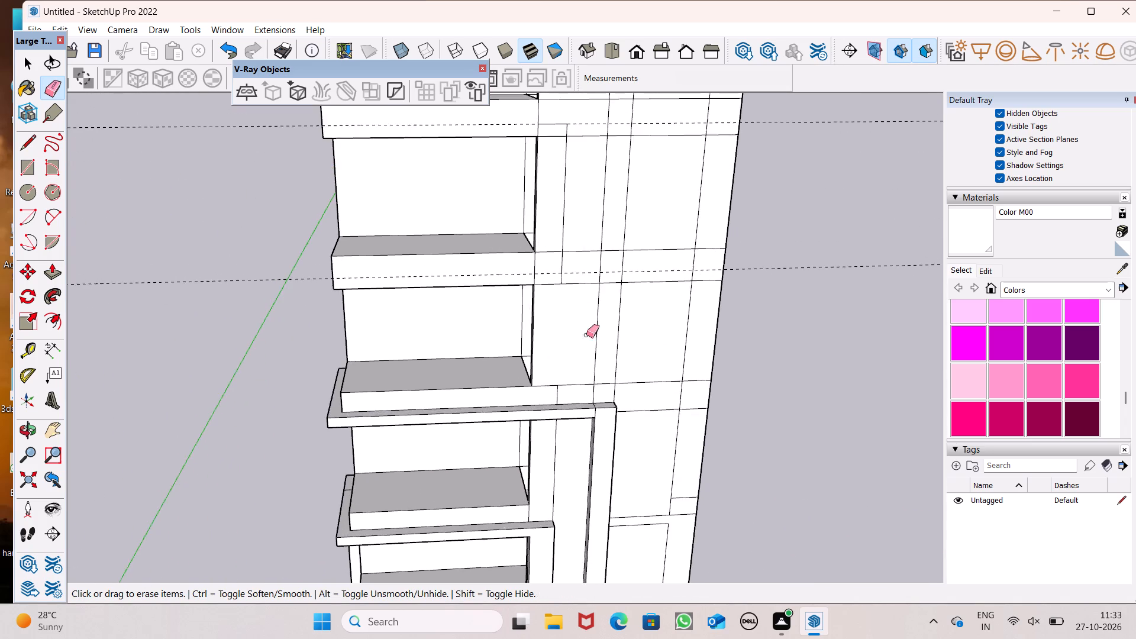
scroll(586, 347, down, 7)
scroll(628, 330, up, 1)
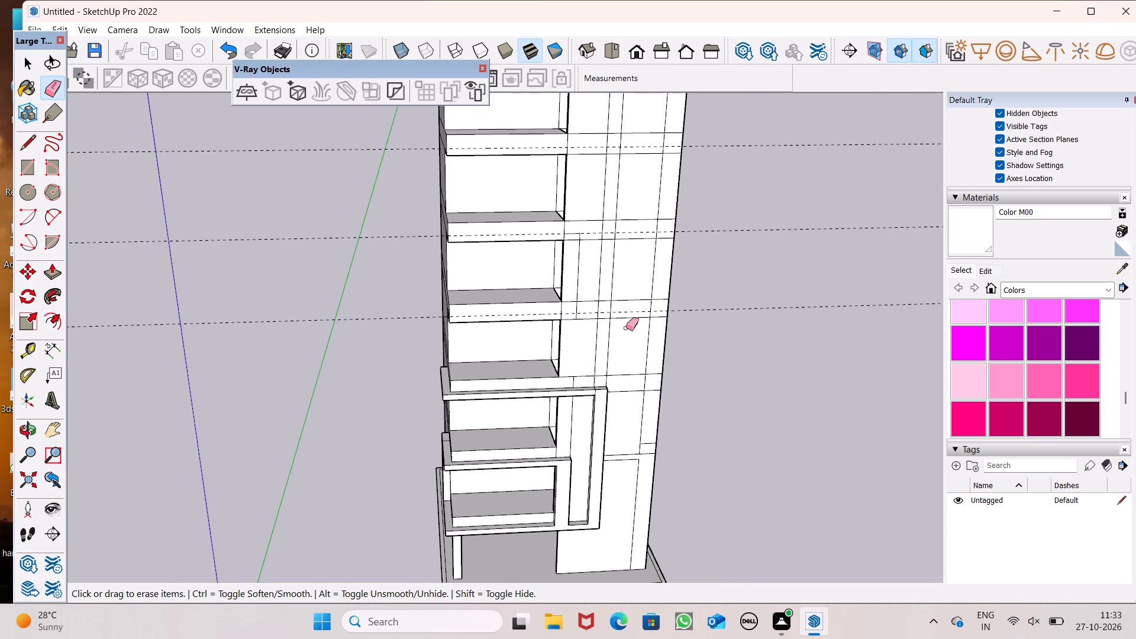
scroll(611, 302, up, 7)
scroll(646, 270, down, 6)
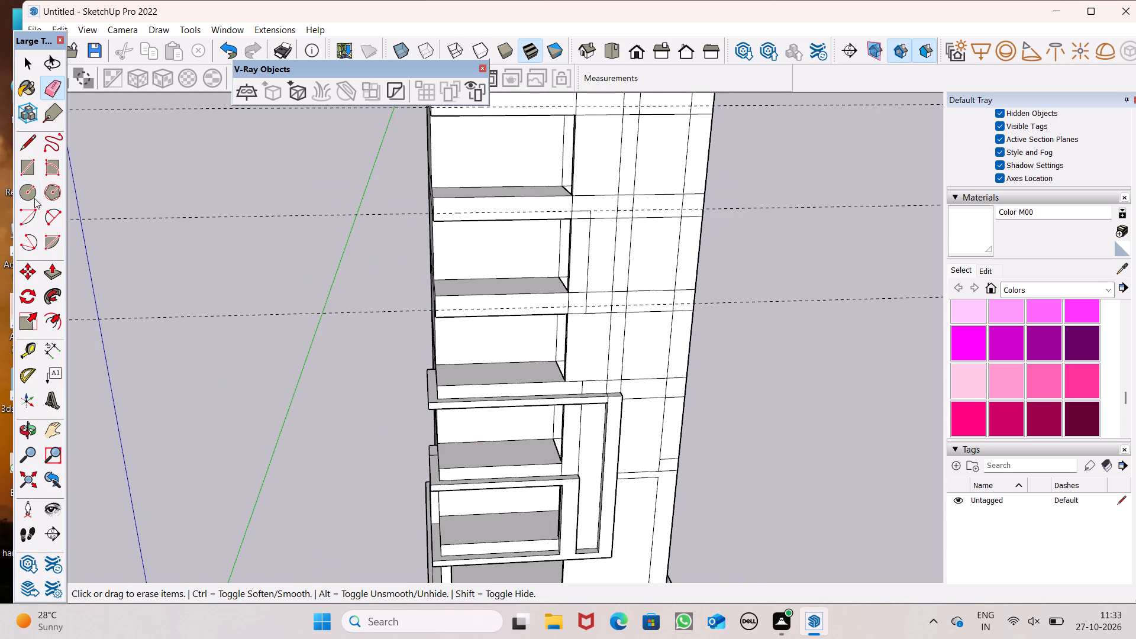
Draw a horizontal line about 23' 10" long along the guide one slab above the upper balcony frame, from the slab's outer edge to the inner tall vertical.
click(33, 148)
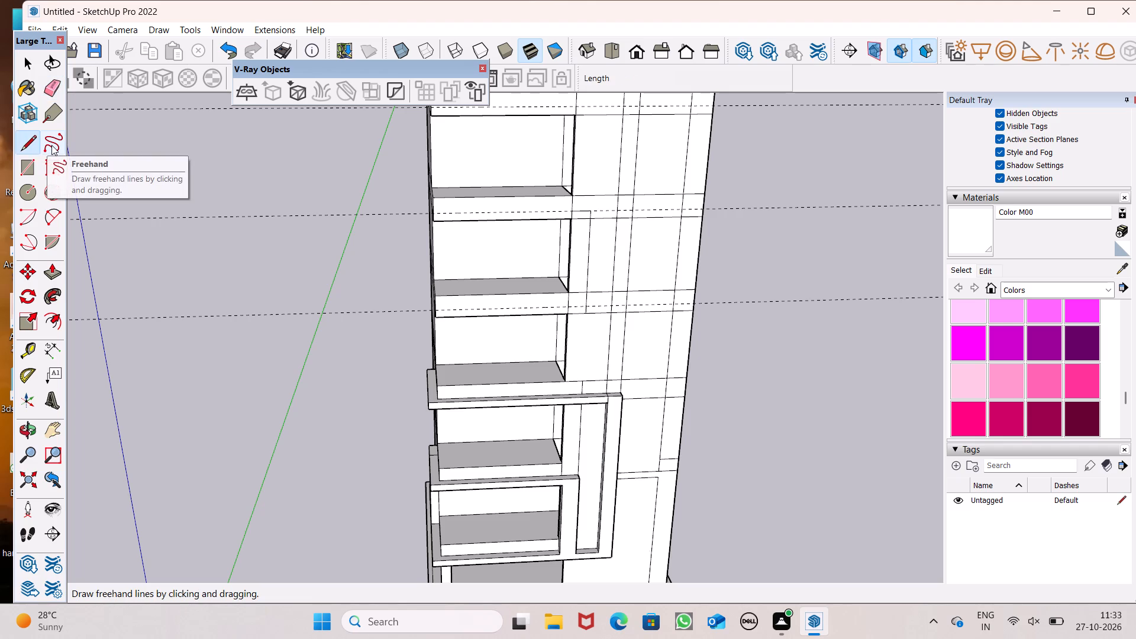
scroll(509, 360, up, 2)
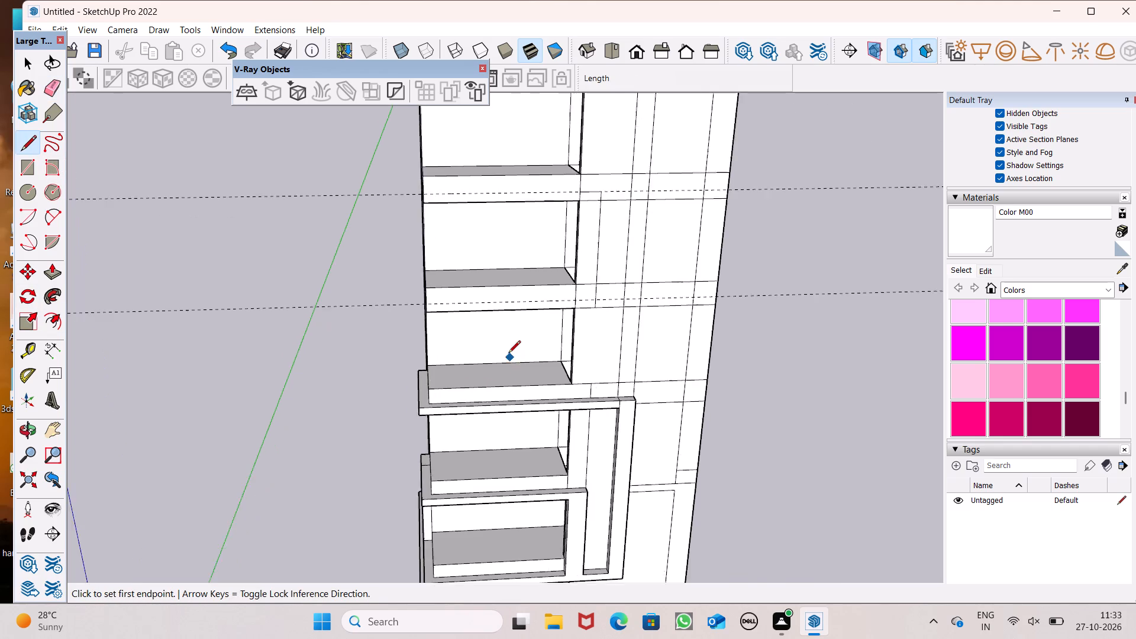
scroll(508, 354, up, 3)
scroll(385, 270, up, 4)
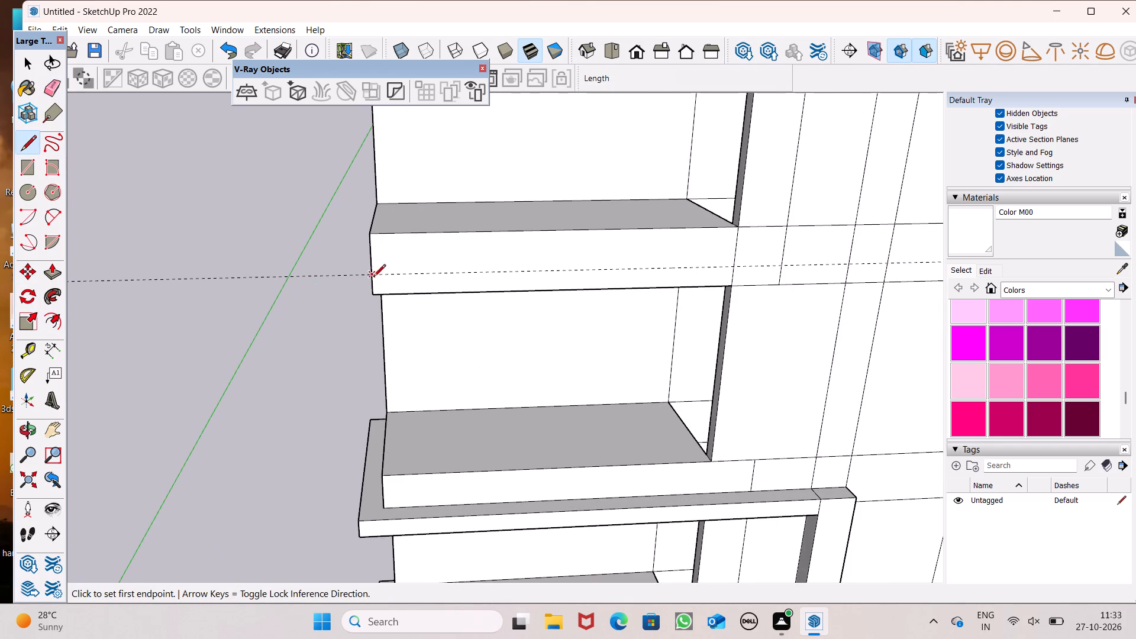
click(373, 277)
scroll(524, 273, down, 2)
scroll(493, 314, down, 5)
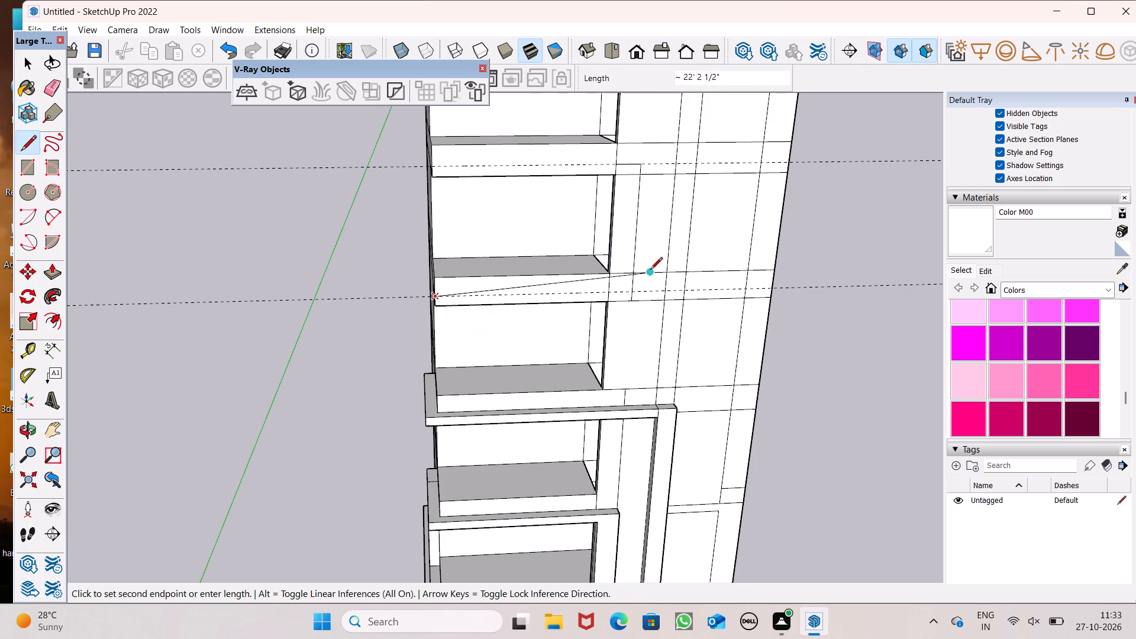
scroll(484, 298, down, 3)
middle_drag(612, 317, 574, 308)
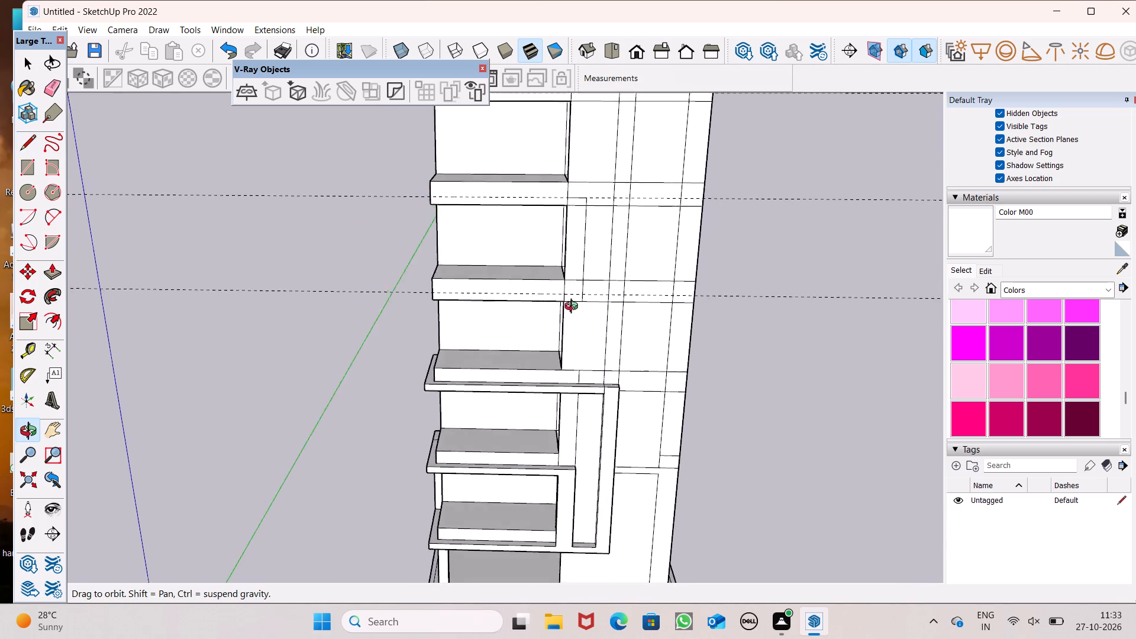
middle_drag(574, 308, 602, 304)
scroll(628, 288, up, 3)
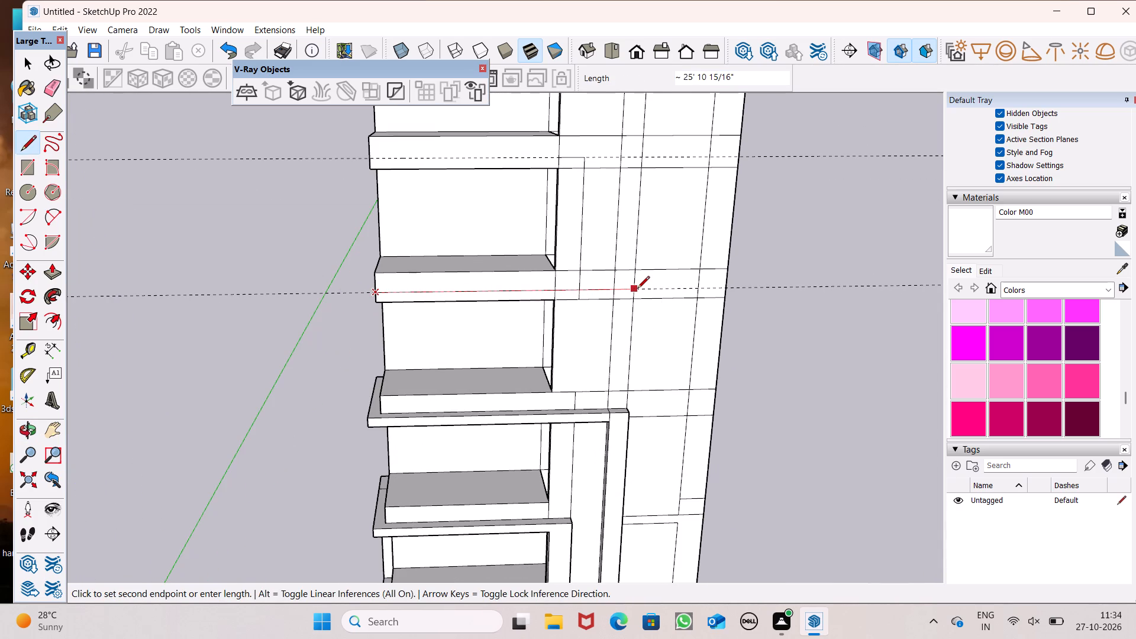
scroll(630, 278, up, 4)
click(605, 294)
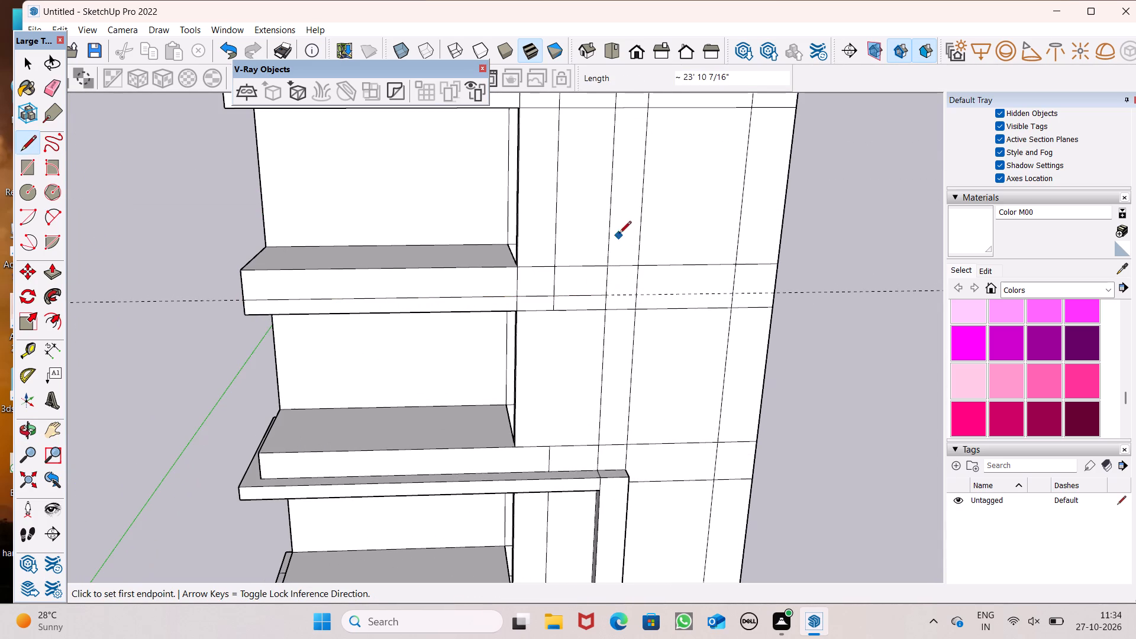
Draw a horizontal line about 17' 11" long along the guide two slabs above the upper frame, from the slab's outer edge to the recess edge.
scroll(588, 451, down, 5)
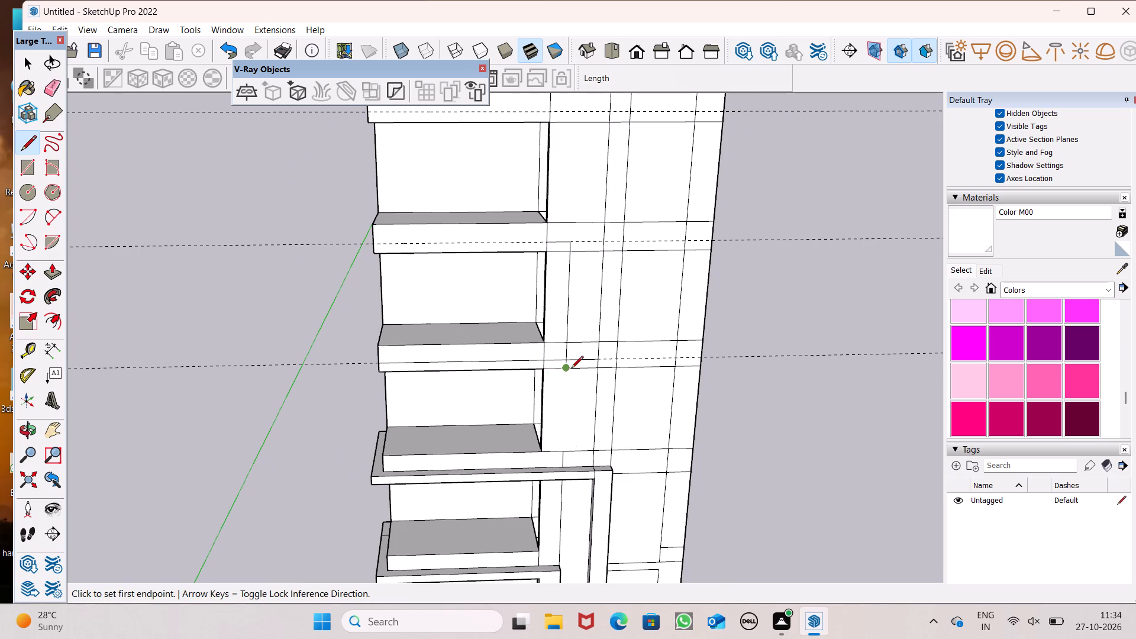
middle_drag(570, 370, 551, 385)
scroll(390, 246, up, 5)
middle_click(390, 246)
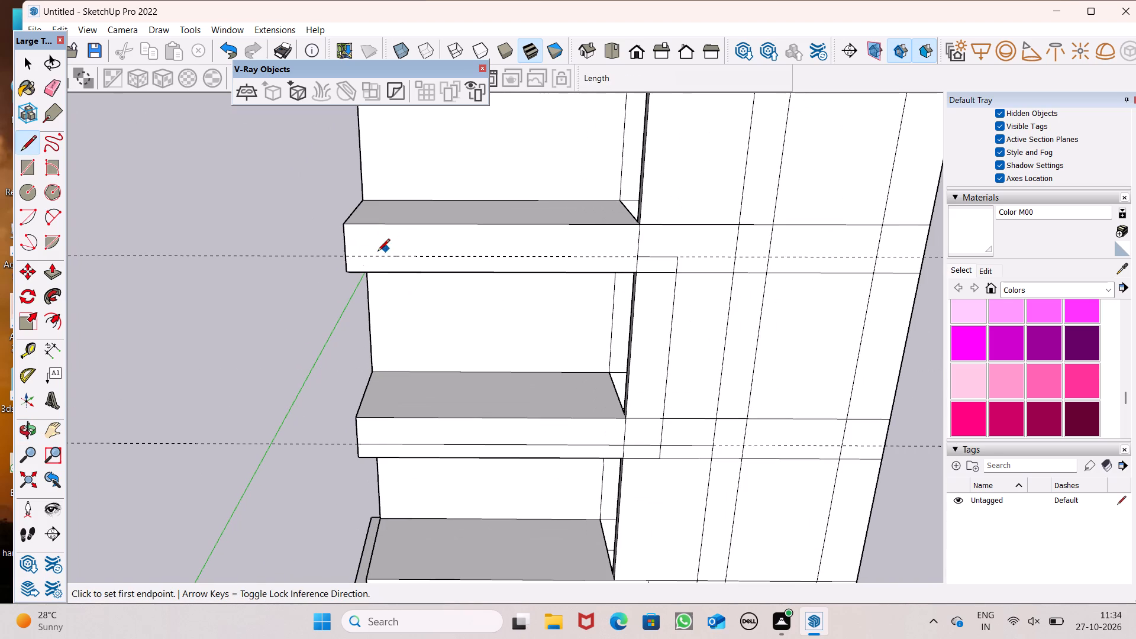
click(347, 254)
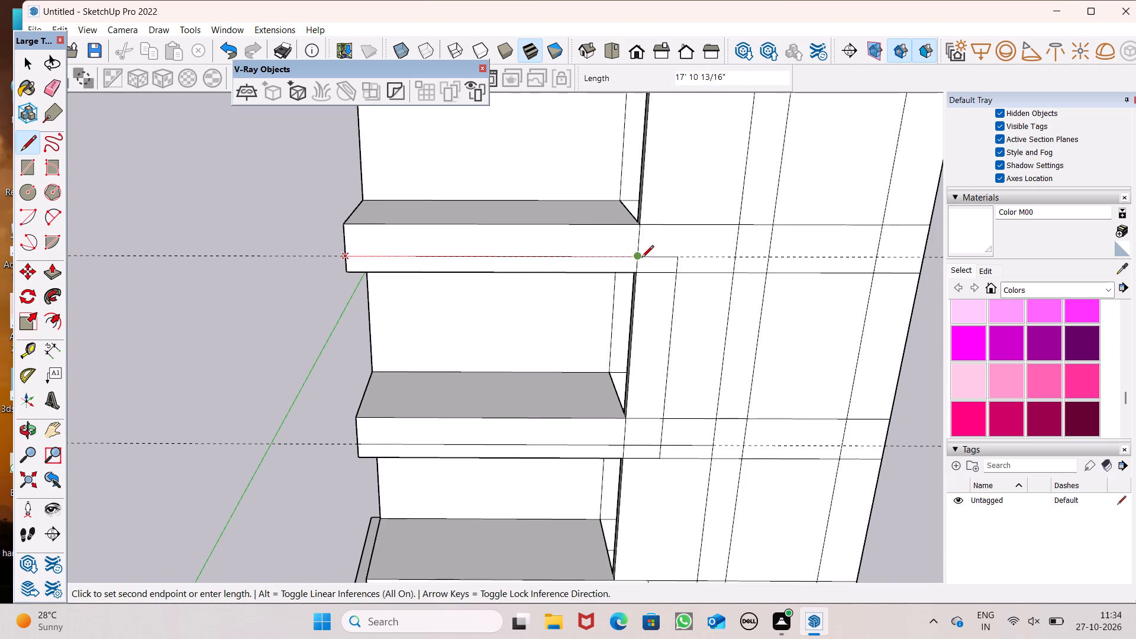
click(638, 259)
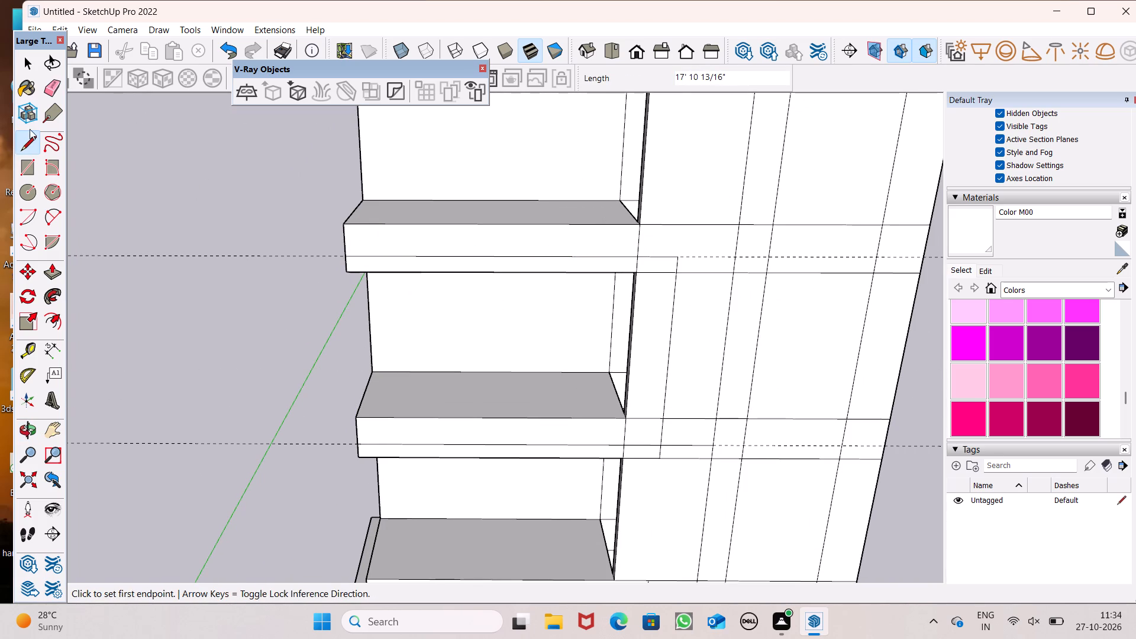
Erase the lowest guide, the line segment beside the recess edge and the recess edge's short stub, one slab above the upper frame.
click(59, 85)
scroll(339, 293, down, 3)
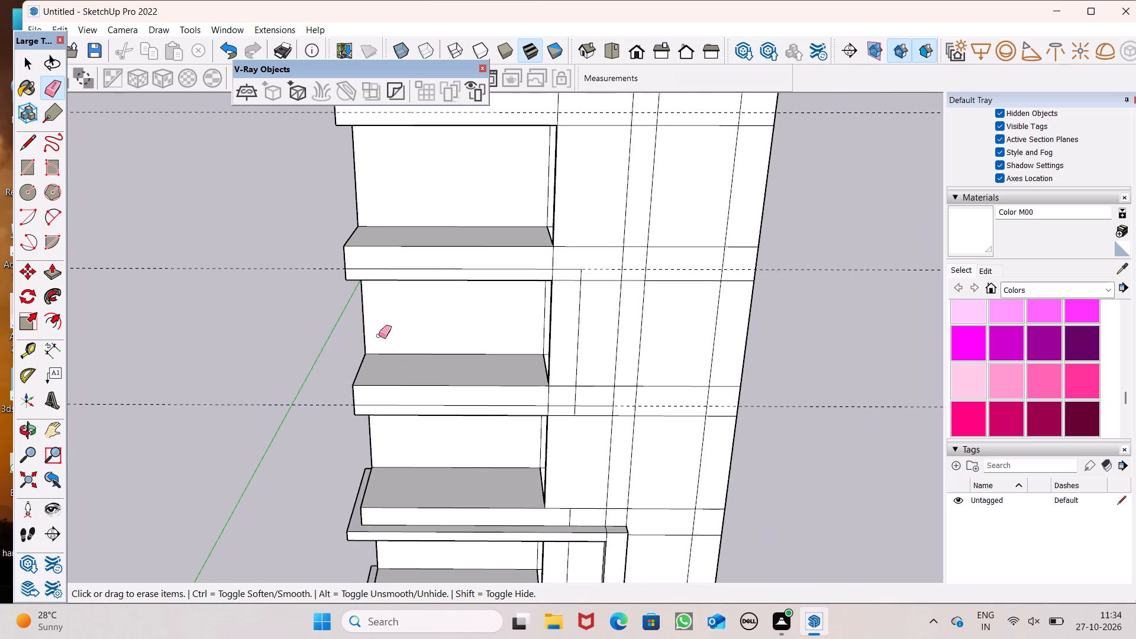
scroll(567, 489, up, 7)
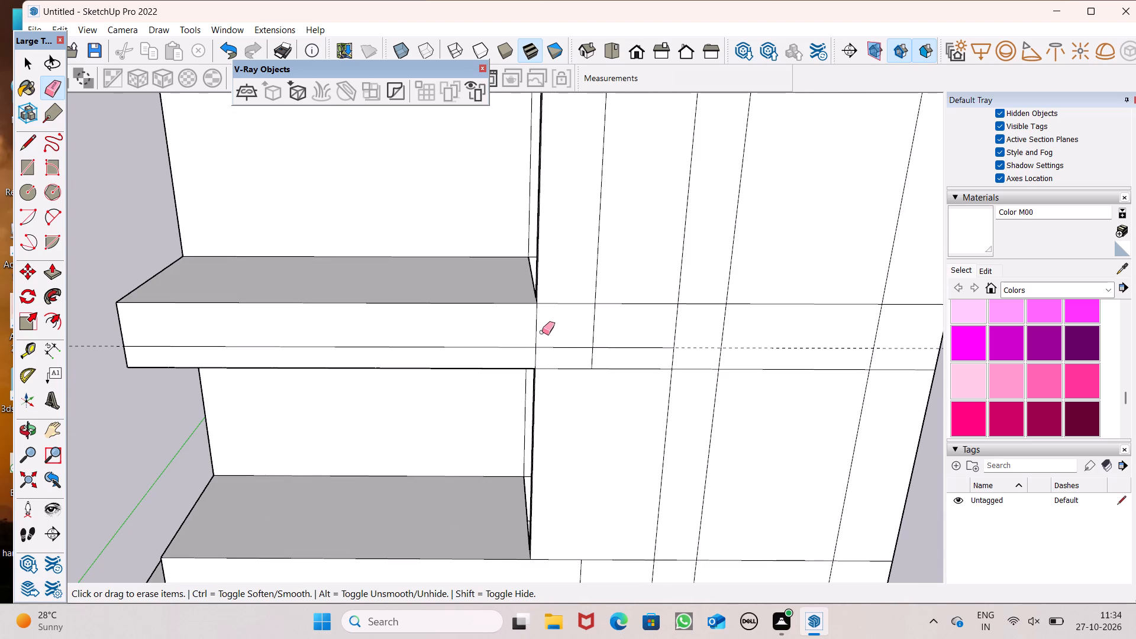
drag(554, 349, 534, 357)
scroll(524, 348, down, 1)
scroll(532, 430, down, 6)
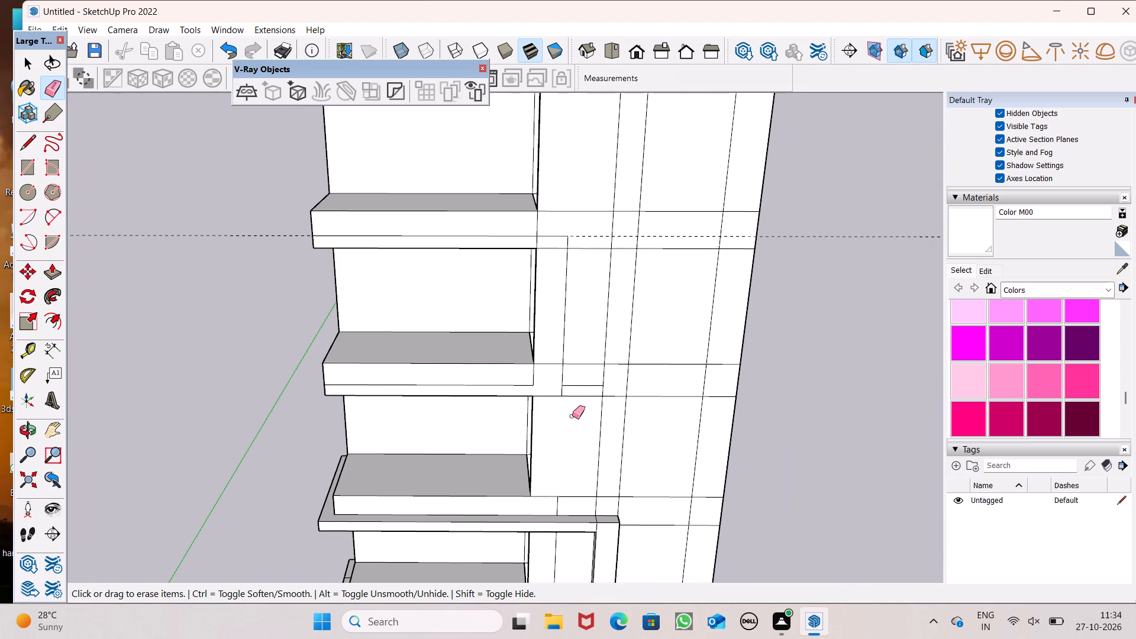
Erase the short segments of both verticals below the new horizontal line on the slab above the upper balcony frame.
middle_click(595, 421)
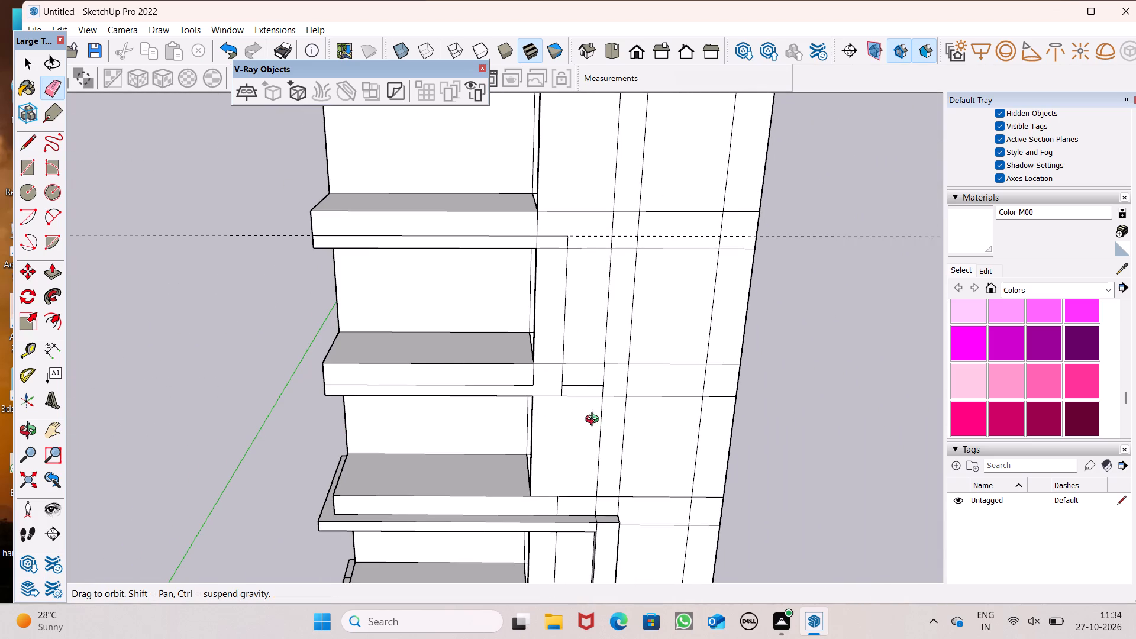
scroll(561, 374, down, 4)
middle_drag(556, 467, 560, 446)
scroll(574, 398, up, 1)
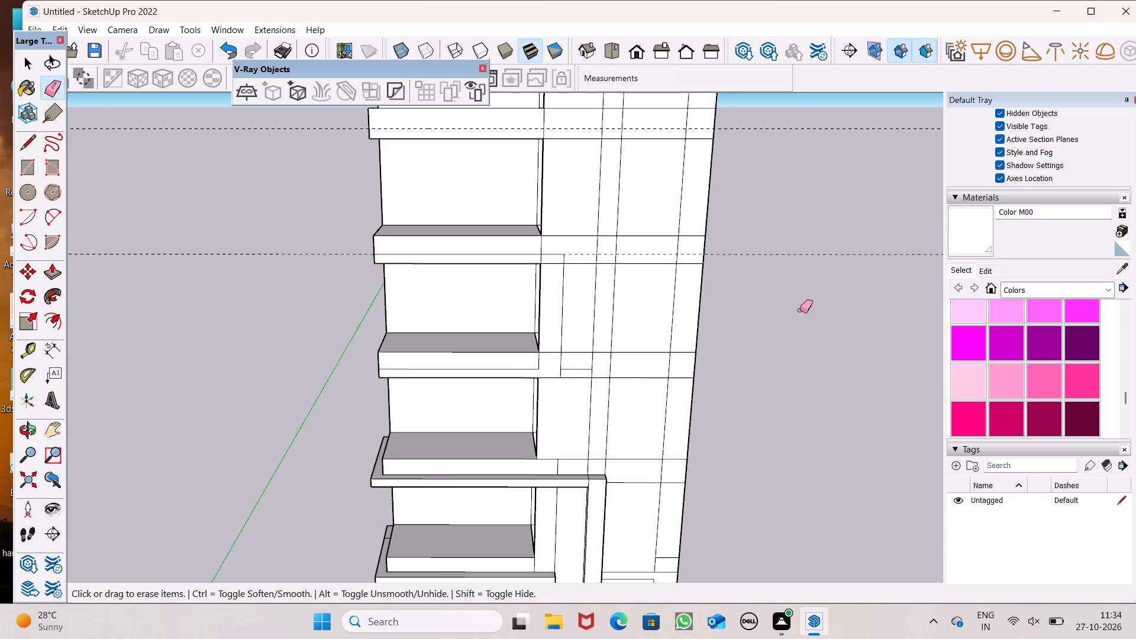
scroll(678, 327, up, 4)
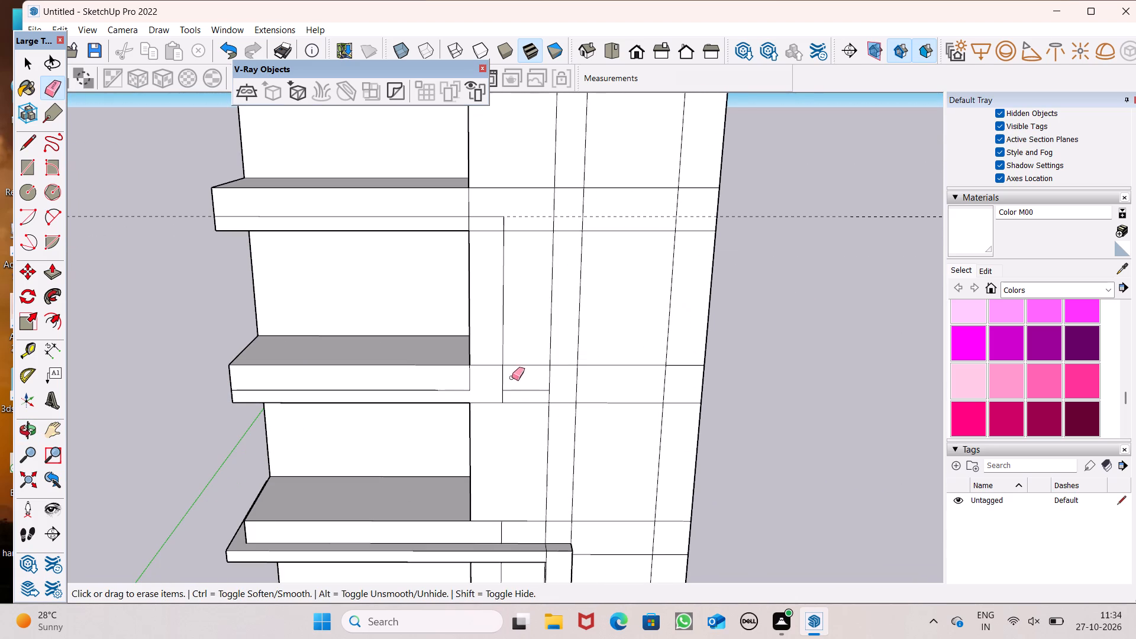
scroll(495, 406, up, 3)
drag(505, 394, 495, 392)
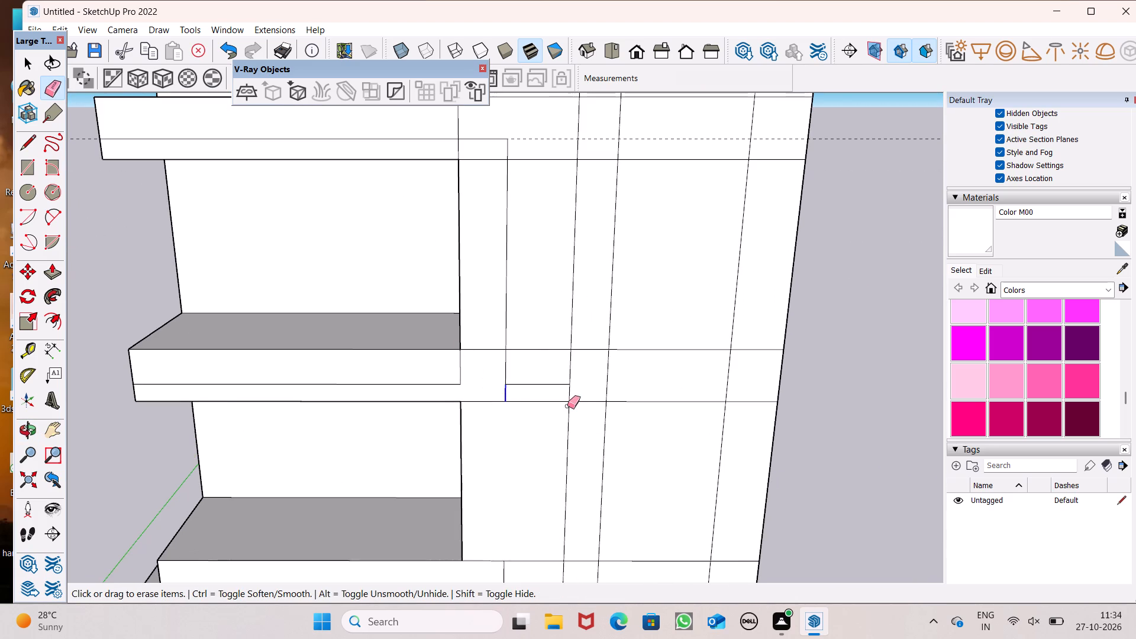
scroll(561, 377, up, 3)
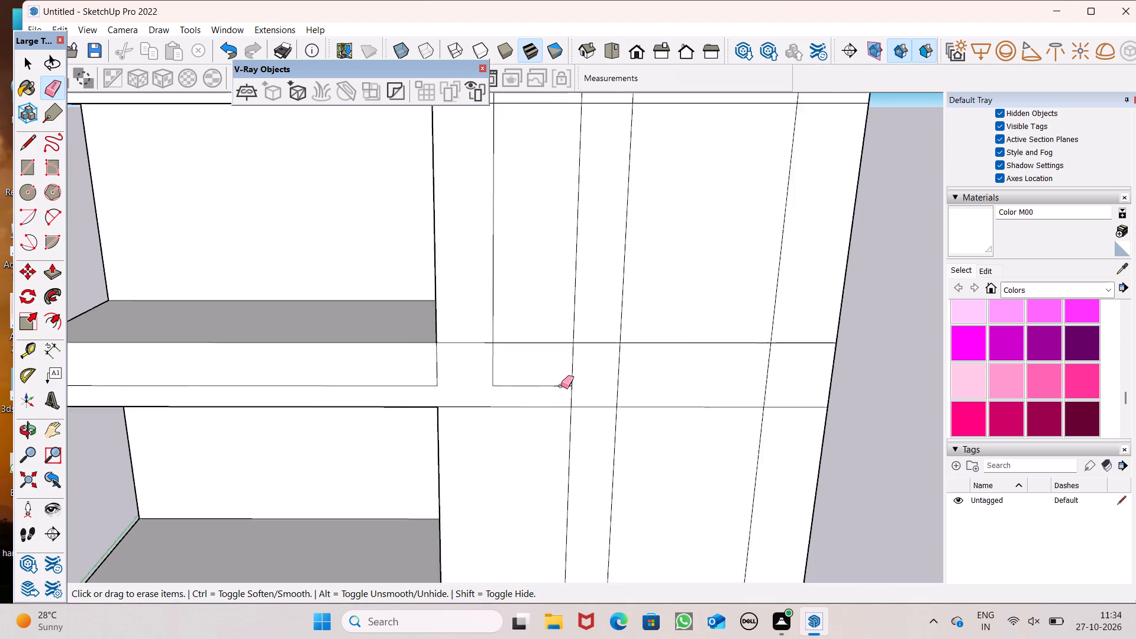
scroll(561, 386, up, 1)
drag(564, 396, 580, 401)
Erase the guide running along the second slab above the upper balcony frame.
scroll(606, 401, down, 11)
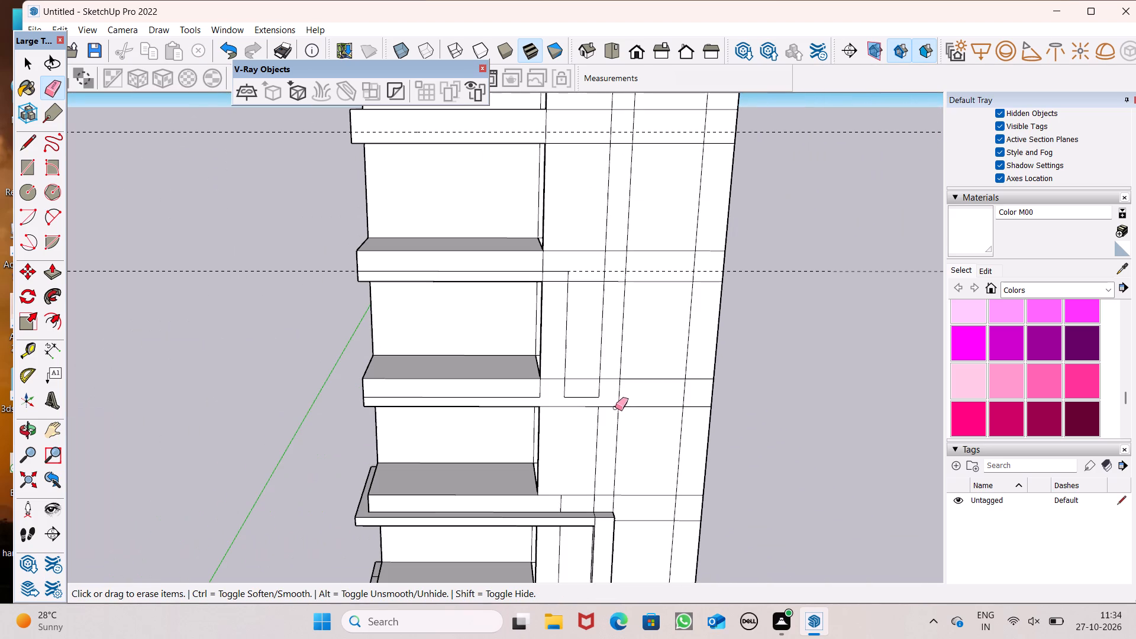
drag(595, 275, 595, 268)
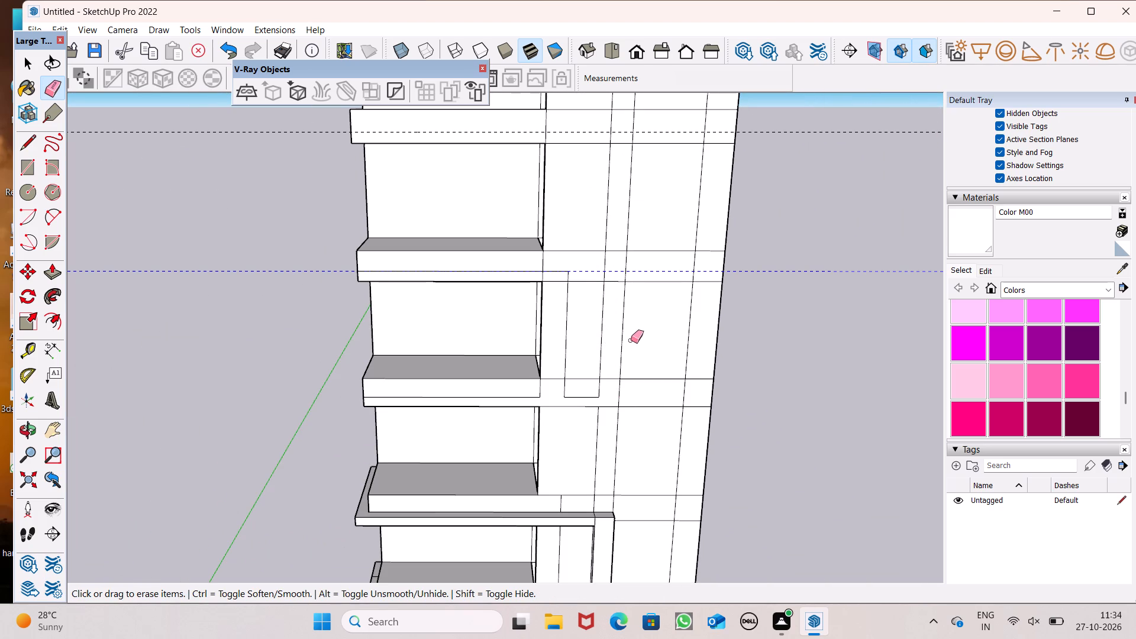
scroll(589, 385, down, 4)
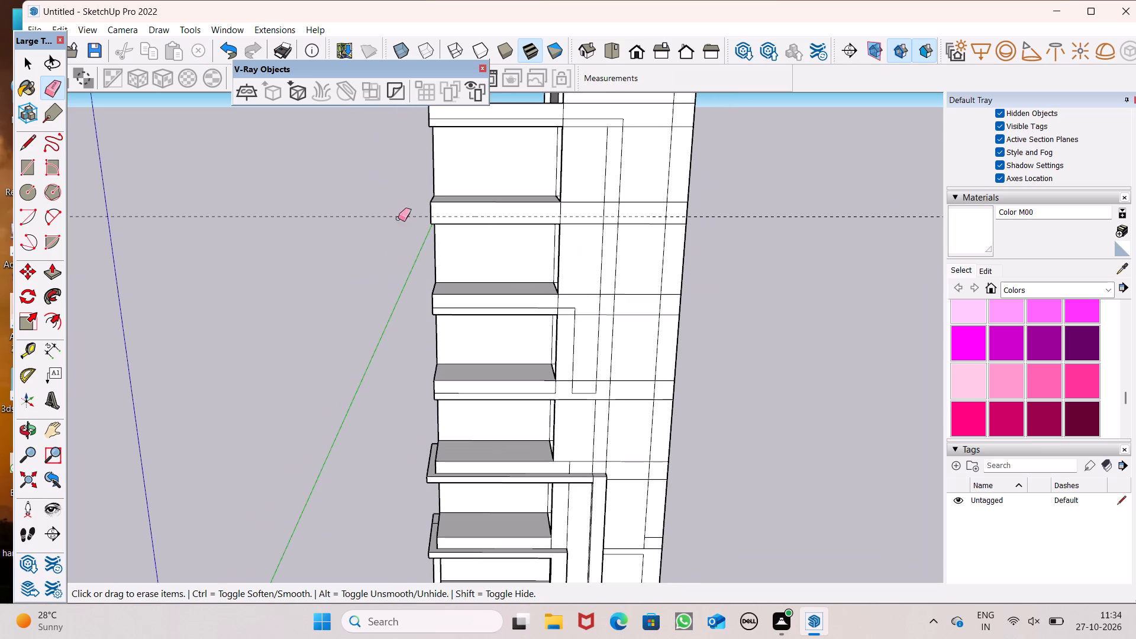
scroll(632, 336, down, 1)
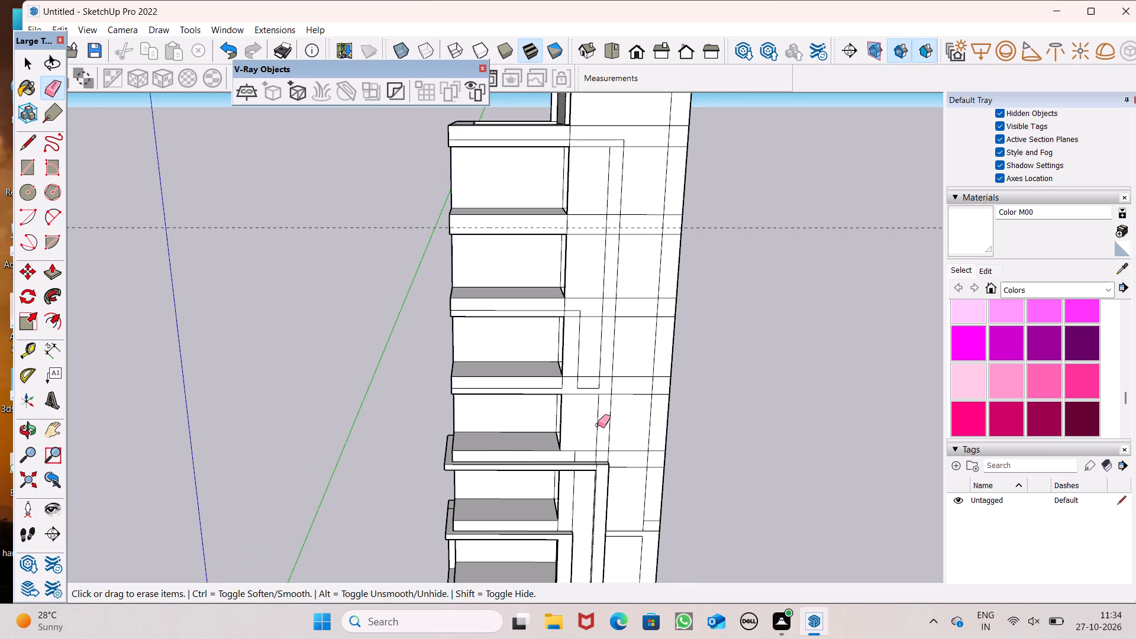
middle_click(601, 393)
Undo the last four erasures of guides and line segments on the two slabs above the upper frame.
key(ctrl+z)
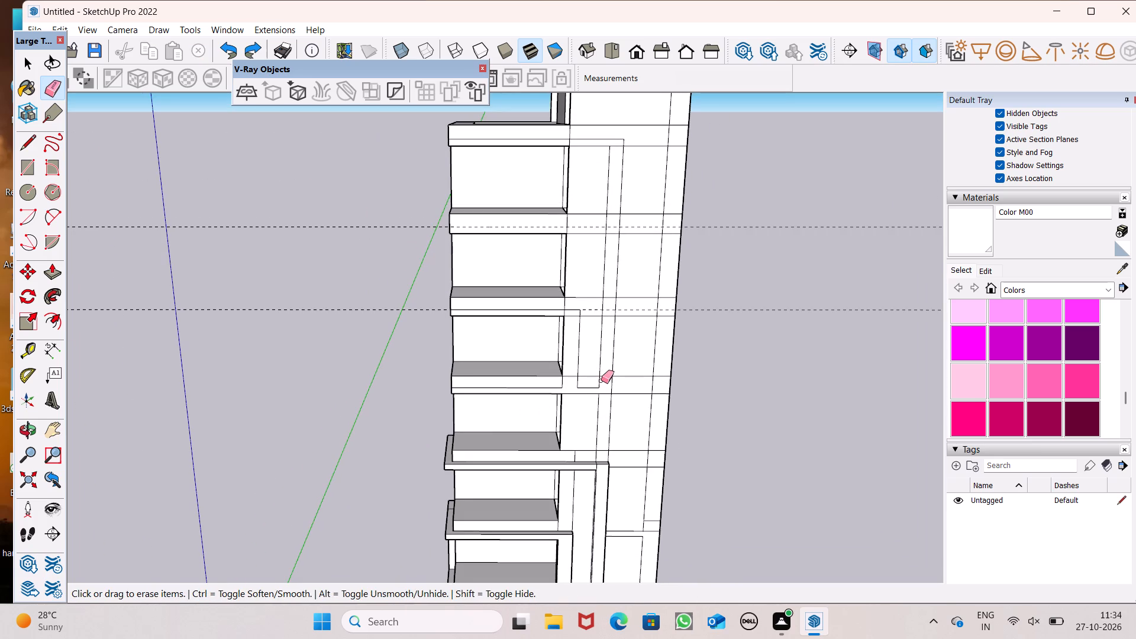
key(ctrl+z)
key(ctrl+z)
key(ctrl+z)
Extend the short vertical 13' up to the guide three slabs above the upper frame, and draw a horizontal line along it to the slab's outer edge.
middle_drag(611, 424, 602, 409)
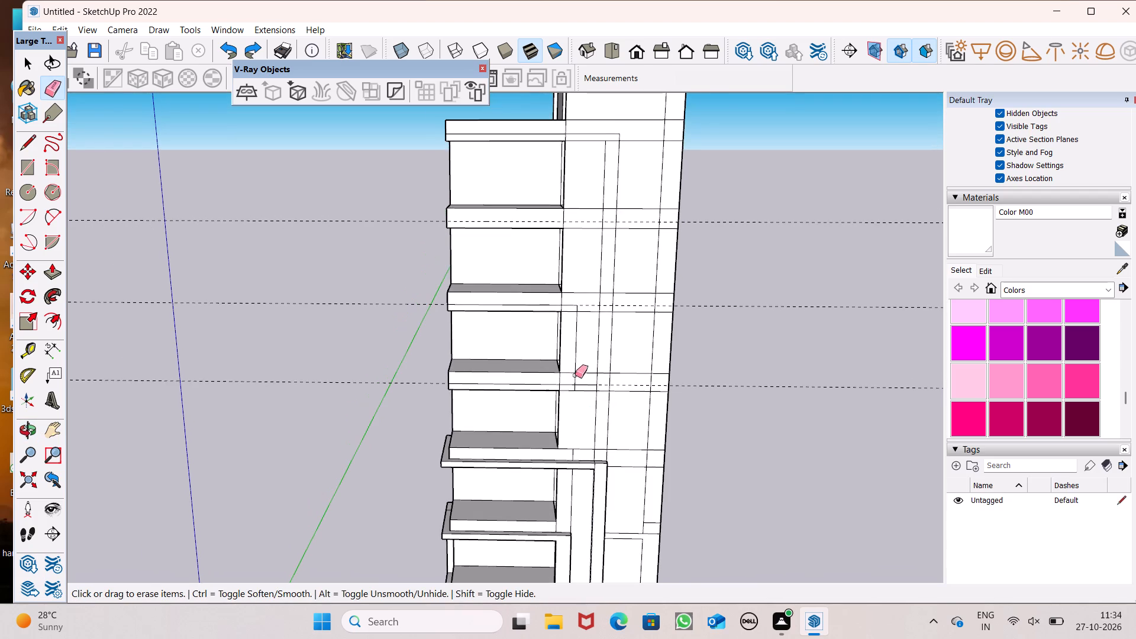
scroll(575, 363, up, 3)
scroll(575, 347, down, 5)
middle_drag(576, 416, 582, 451)
middle_click(582, 451)
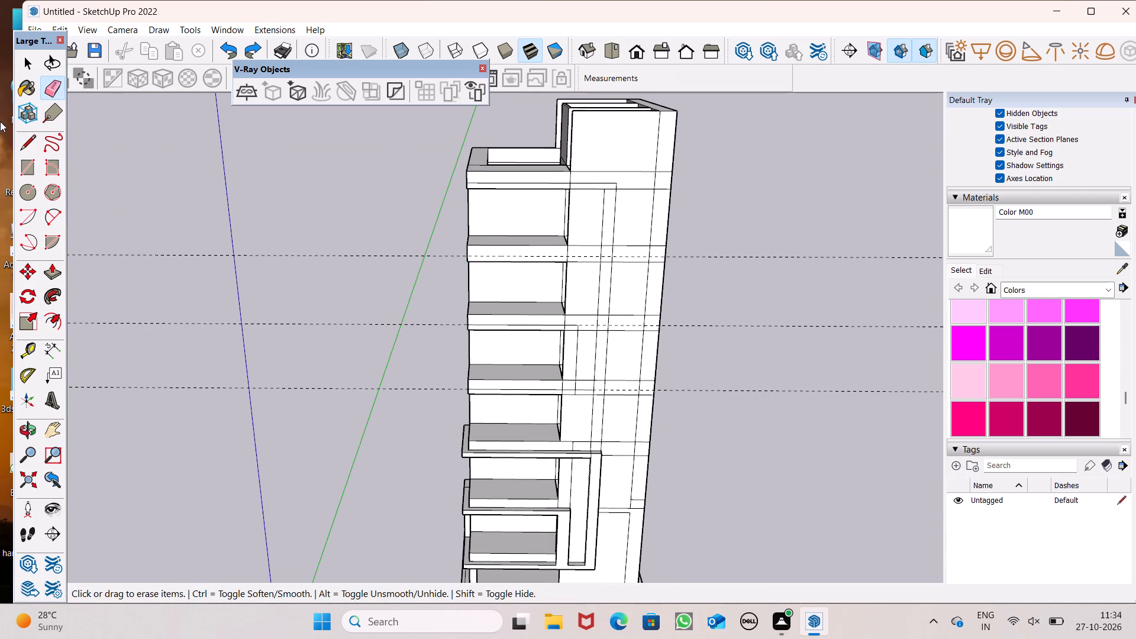
click(25, 144)
scroll(528, 225, up, 6)
drag(622, 417, 622, 385)
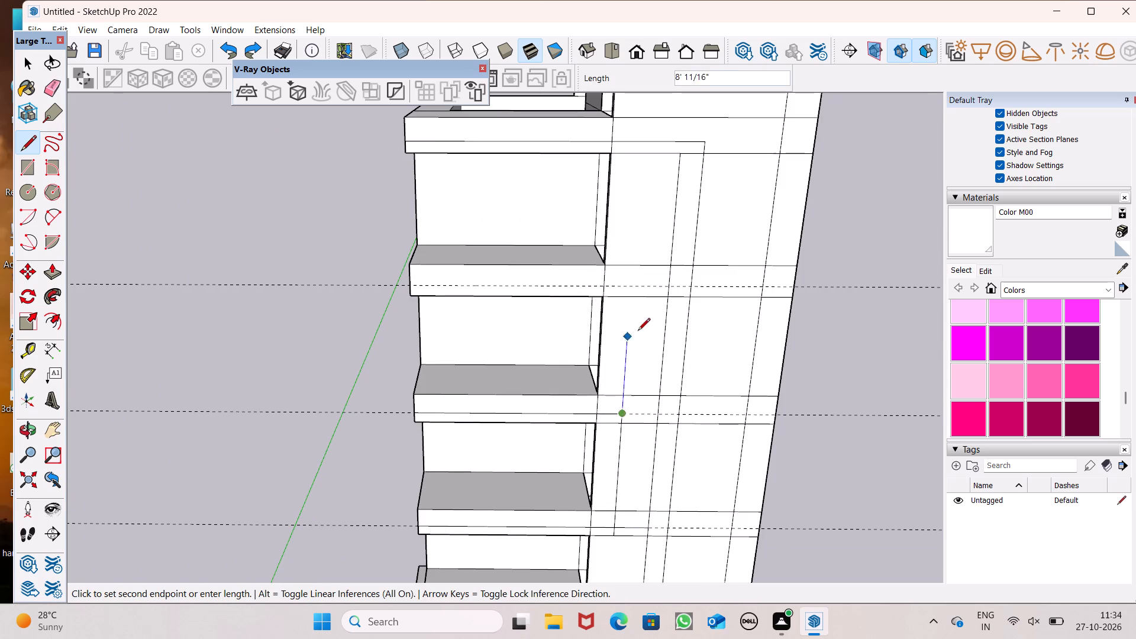
click(631, 283)
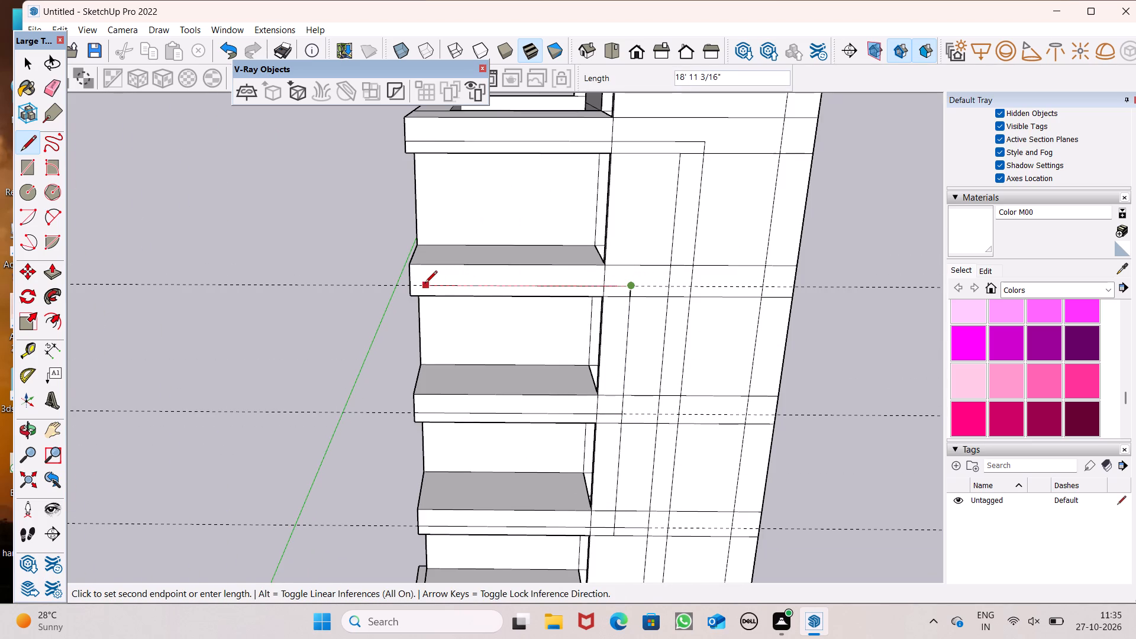
drag(407, 284, 402, 278)
Erase the short vertical's segment on the tower wall between the first and second slabs above the upper balcony frame.
scroll(240, 152, down, 5)
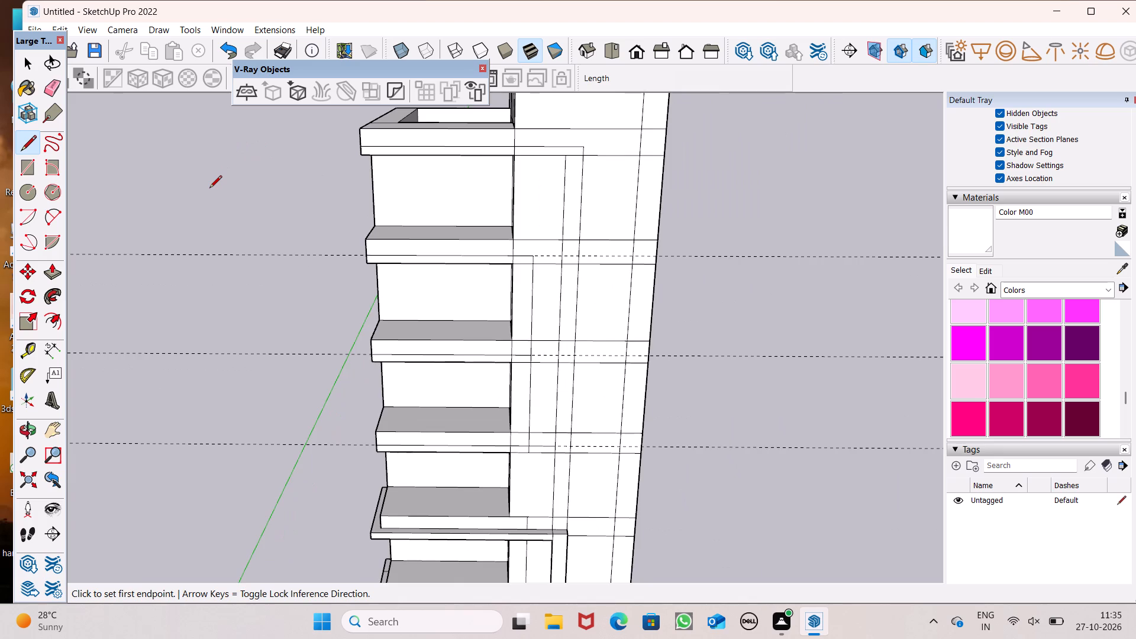
scroll(205, 220, down, 5)
middle_drag(359, 306, 382, 269)
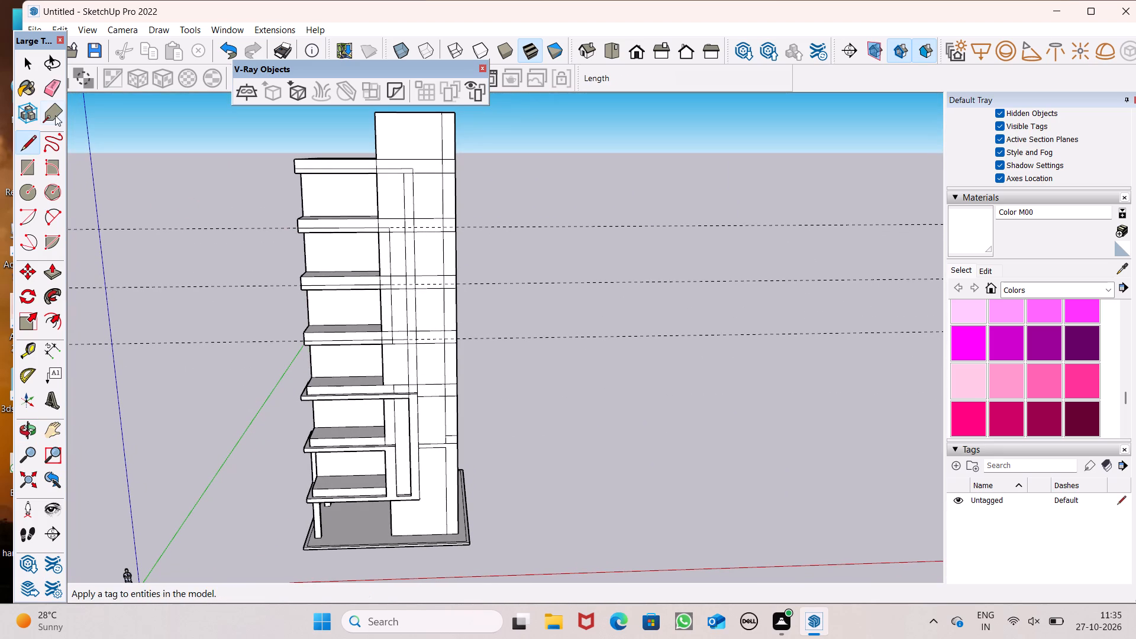
click(47, 93)
scroll(245, 234, up, 2)
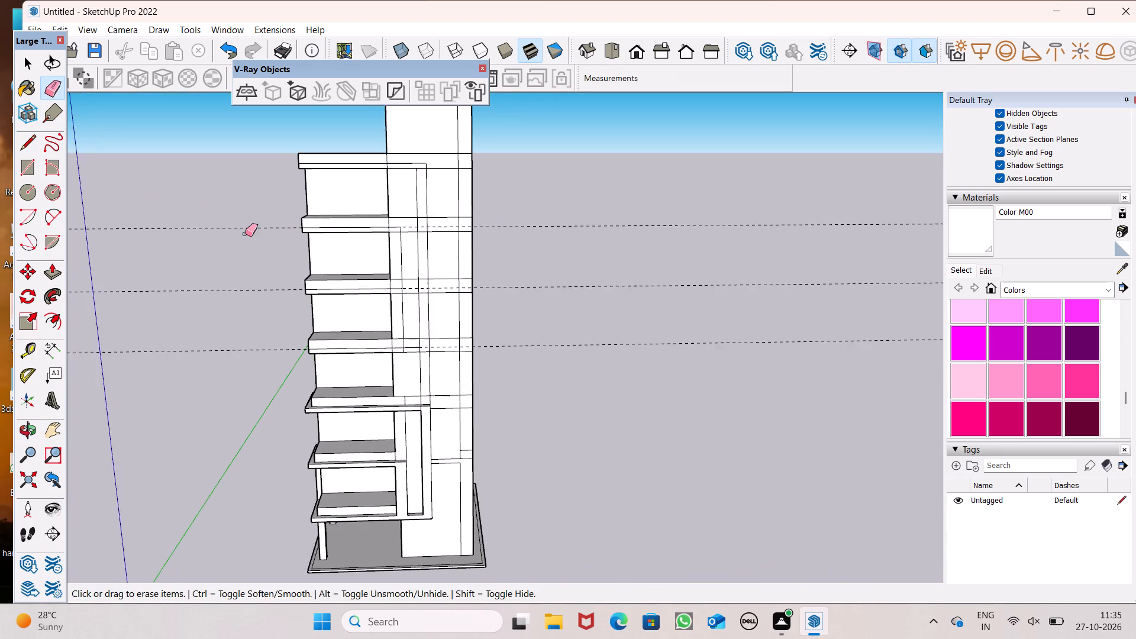
scroll(245, 234, up, 3)
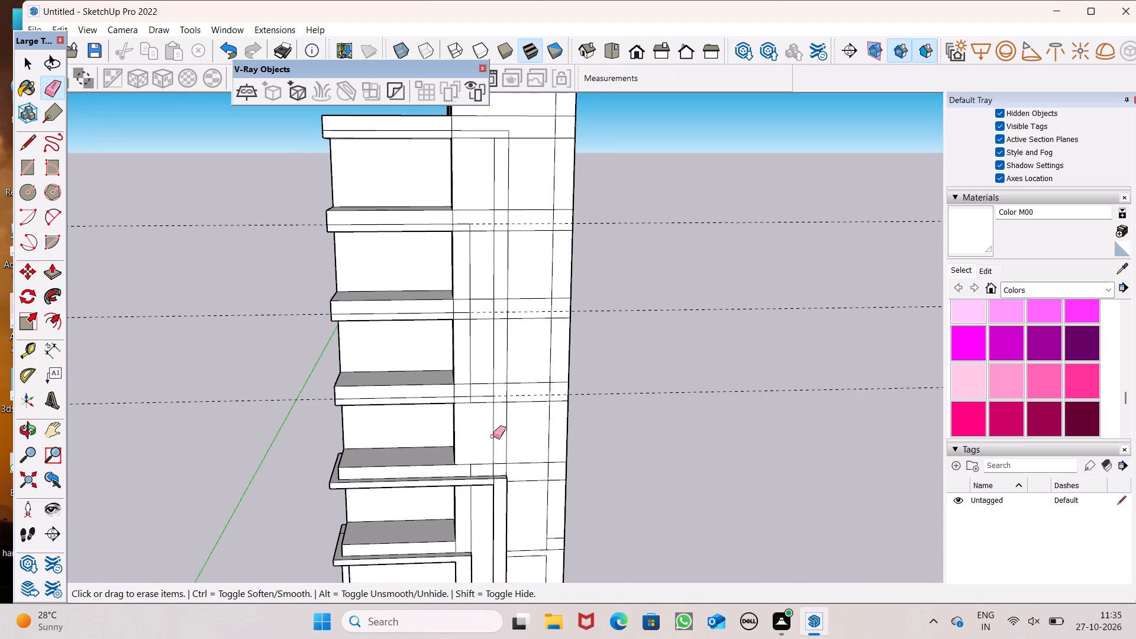
scroll(493, 435, up, 1)
scroll(495, 355, down, 5)
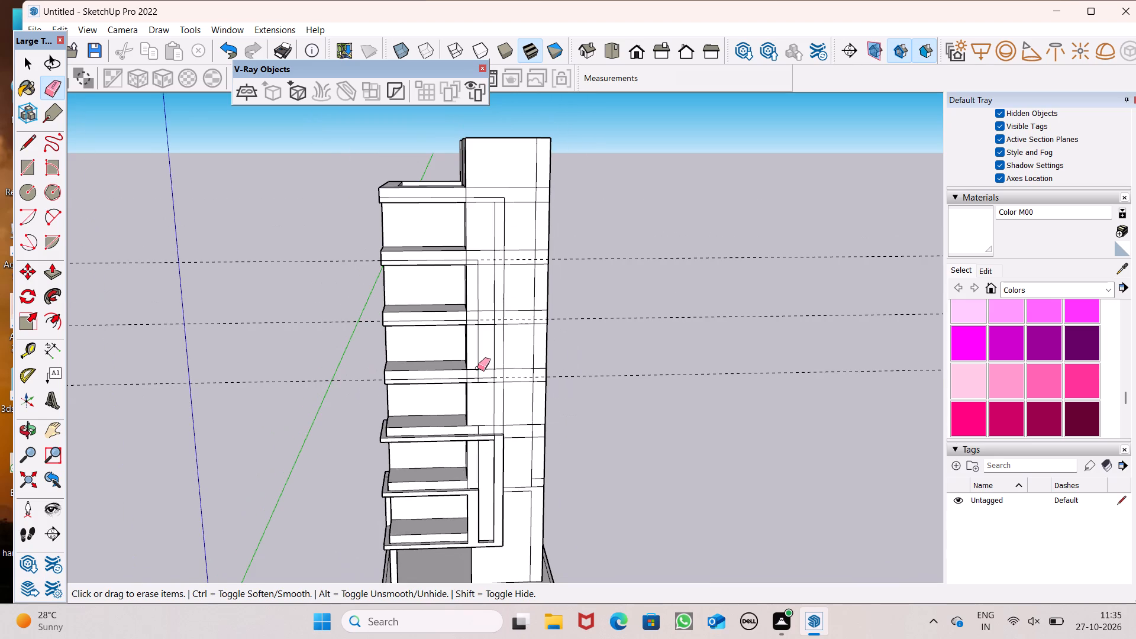
scroll(477, 368, down, 1)
middle_drag(469, 385, 445, 404)
scroll(445, 404, up, 1)
middle_click(445, 404)
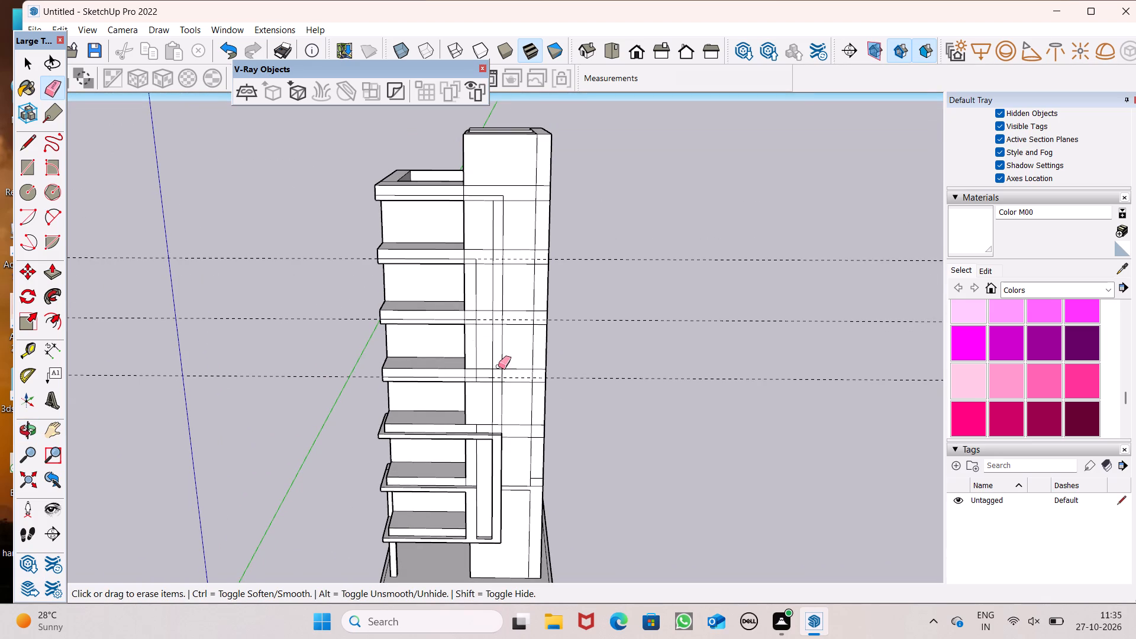
scroll(498, 367, up, 6)
scroll(541, 312, down, 3)
middle_drag(486, 382, 489, 343)
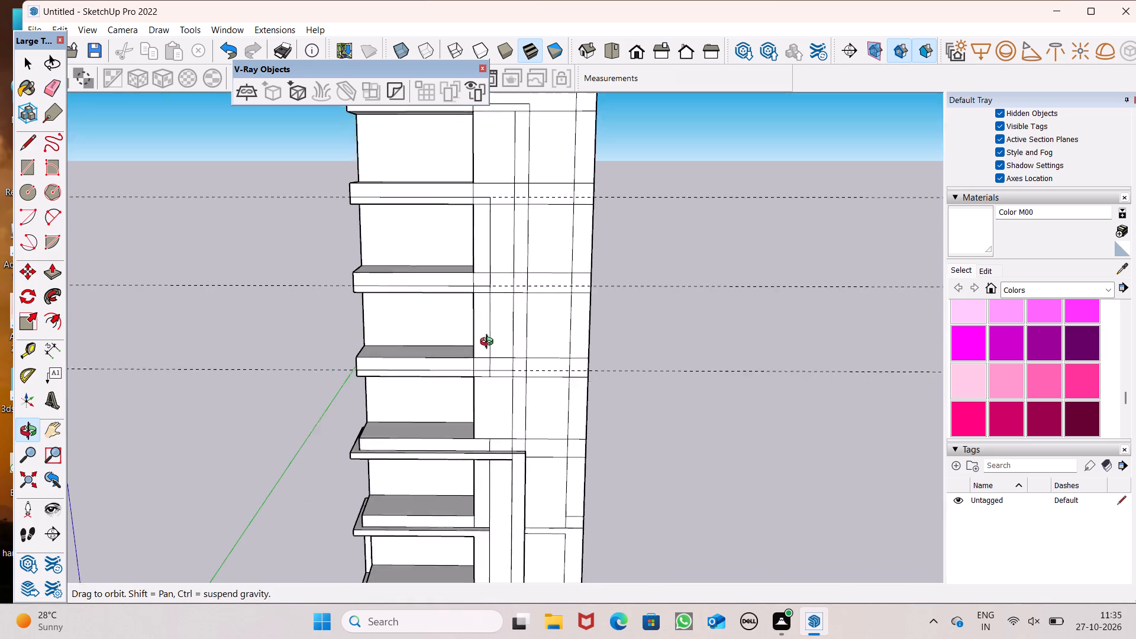
middle_drag(489, 343, 490, 339)
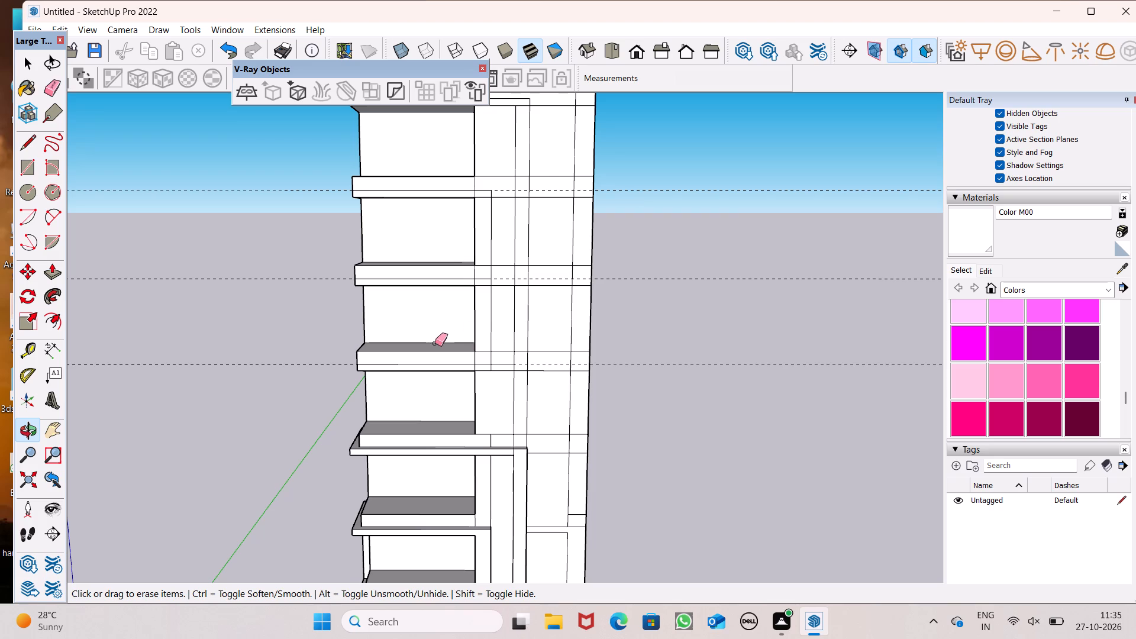
middle_drag(488, 383, 493, 353)
scroll(488, 383, up, 1)
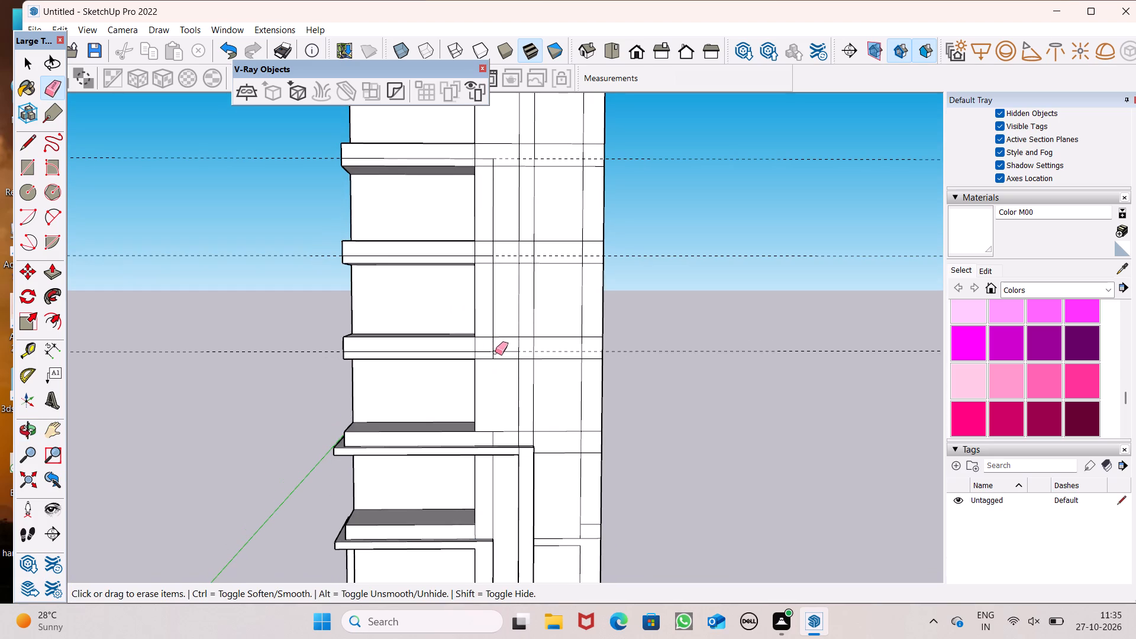
scroll(496, 353, up, 3)
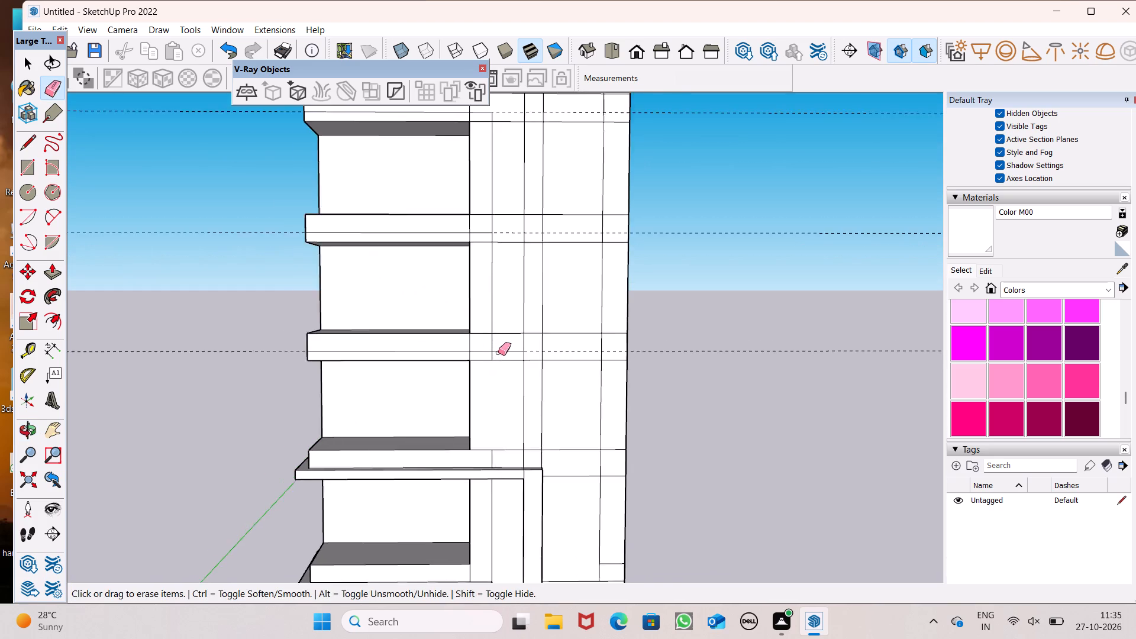
scroll(498, 353, up, 2)
scroll(499, 358, down, 5)
drag(485, 321, 499, 310)
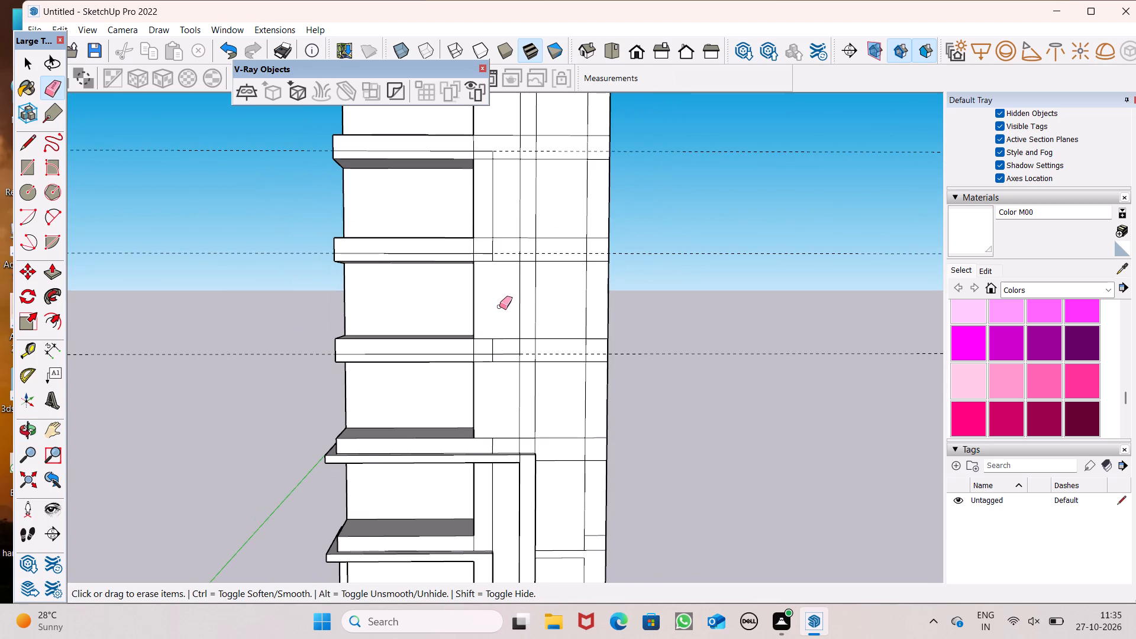
Erase the short vertical's segments on the first slab band above the upper balcony frame, above and below the horizontal line.
scroll(501, 293, down, 4)
middle_drag(505, 302, 509, 350)
scroll(507, 356, up, 12)
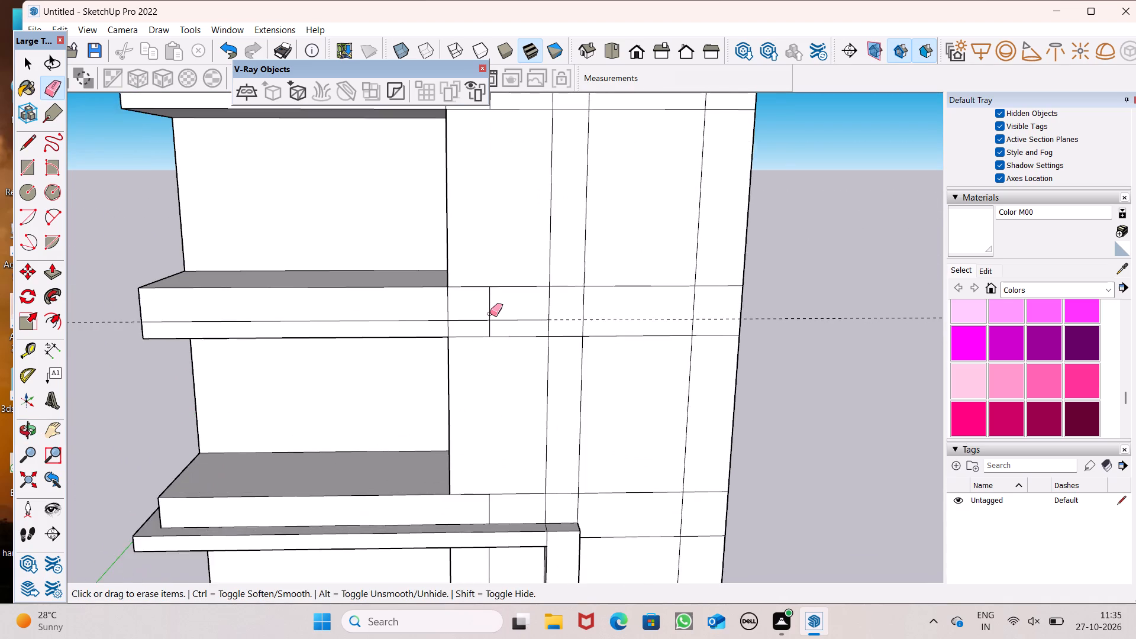
drag(490, 312, 484, 314)
click(488, 331)
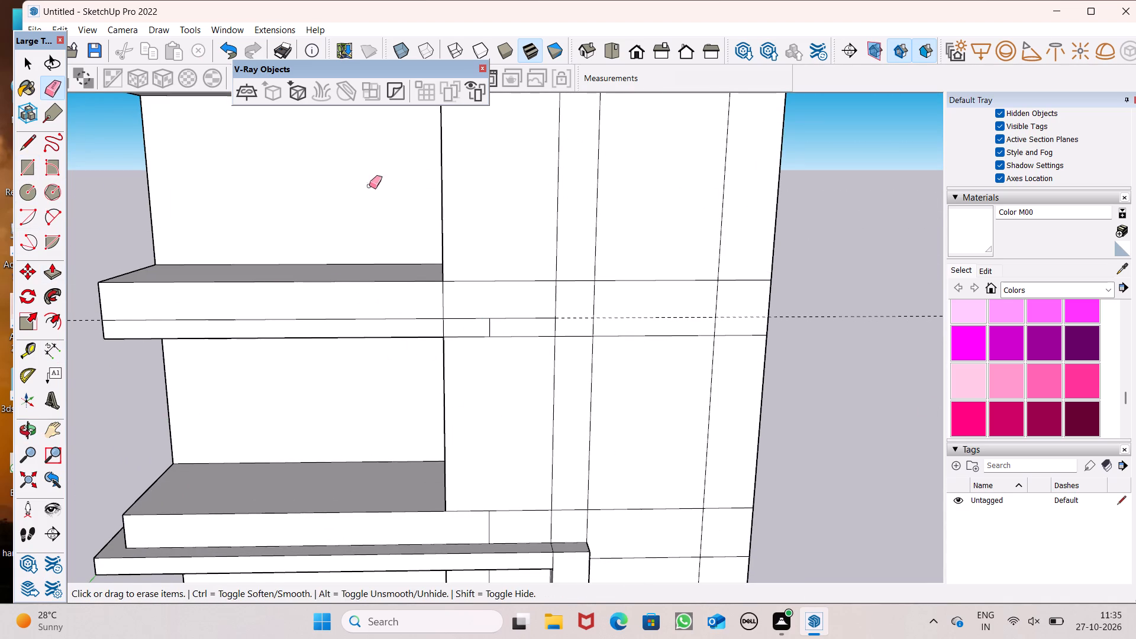
Draw a horizontal line along the guide on the first slab band above the upper frame, from the tall inner vertical to the tower's outer edge.
click(35, 138)
scroll(527, 218, down, 2)
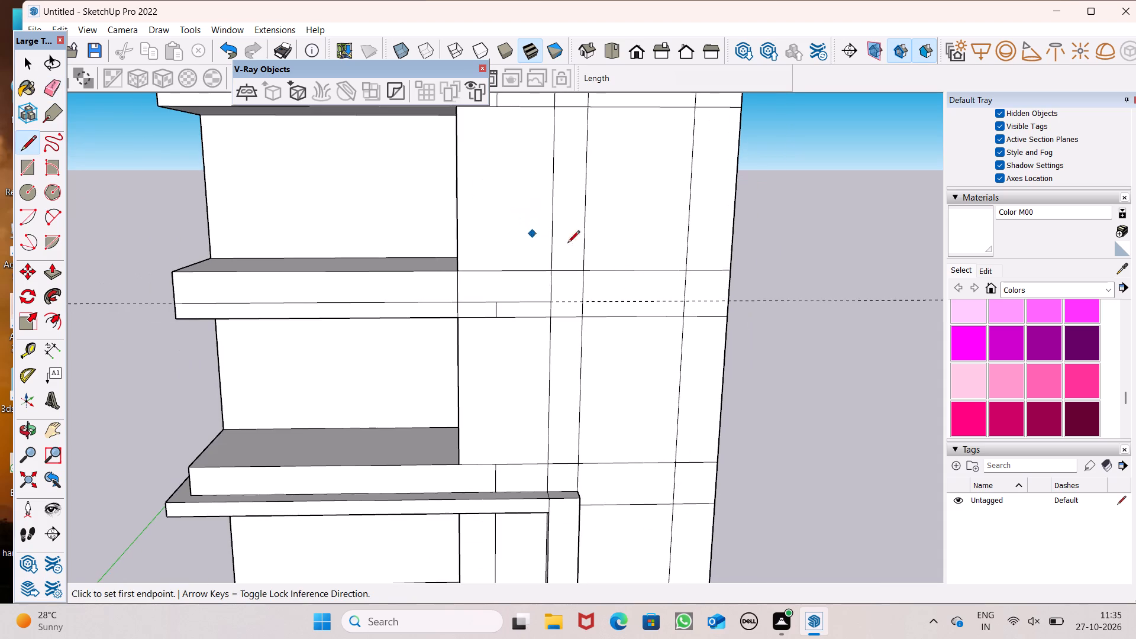
scroll(630, 282, up, 4)
click(509, 311)
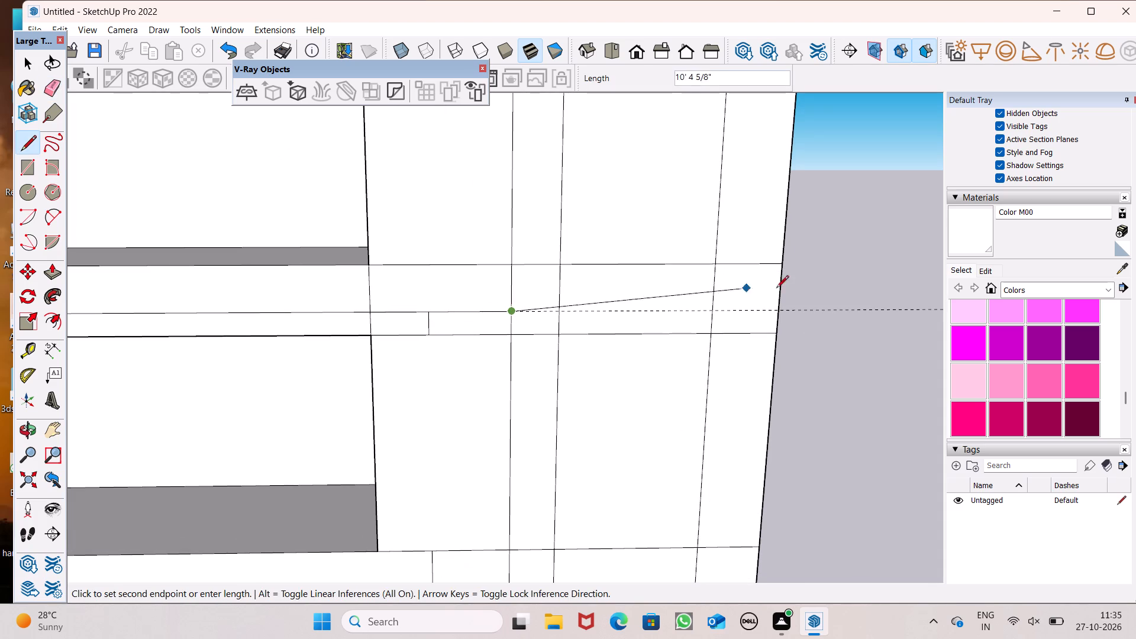
click(780, 311)
Draw a 54' vertical line on the side wall from the upper balcony frame's end corner up to the roof-level slab's top edge.
scroll(406, 215, down, 6)
scroll(580, 366, down, 3)
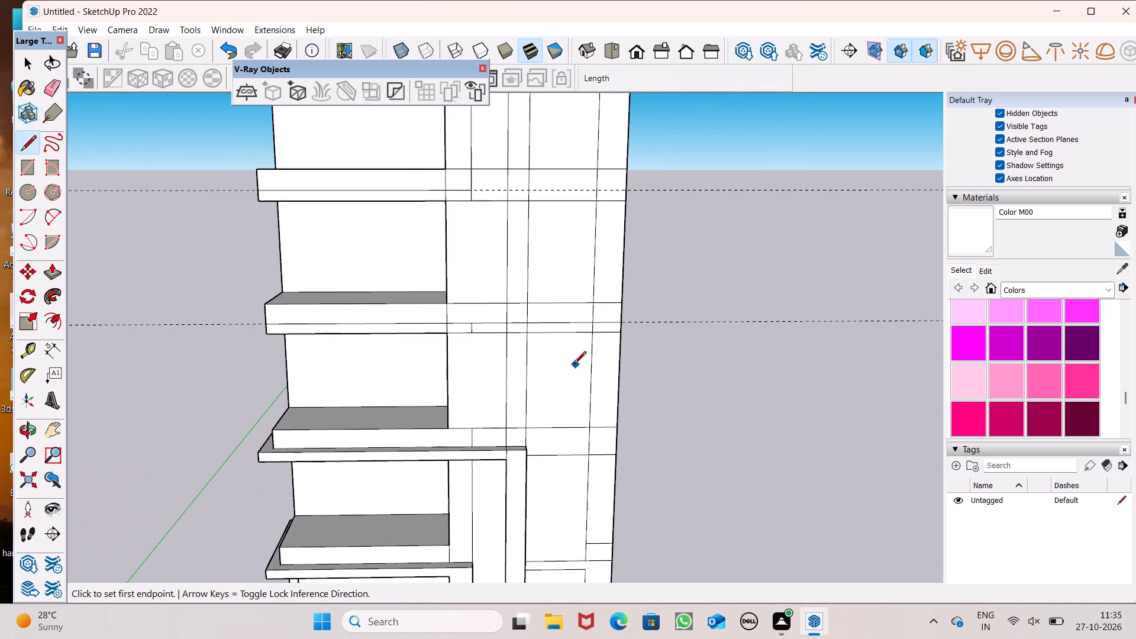
scroll(551, 288, down, 2)
middle_drag(594, 331, 592, 362)
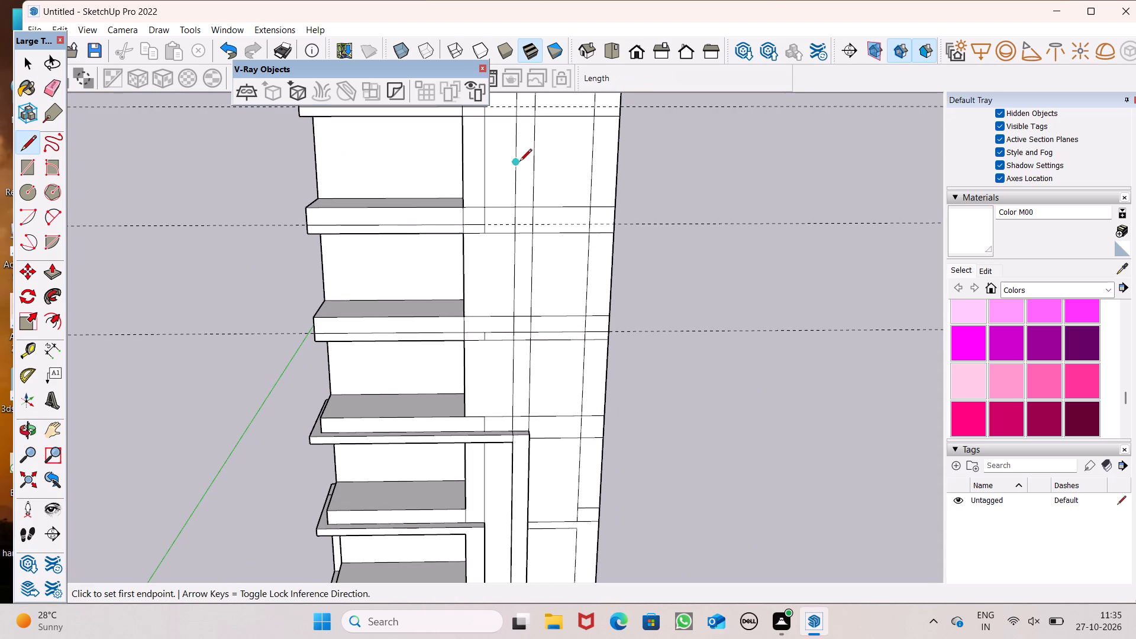
scroll(518, 162, up, 1)
scroll(573, 474, down, 2)
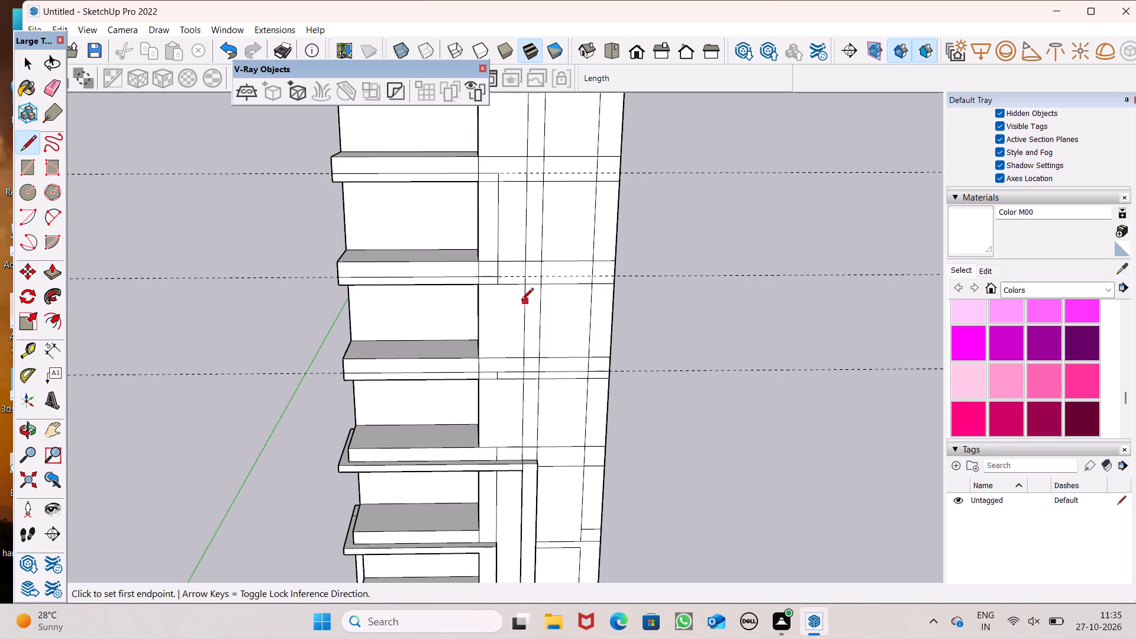
scroll(458, 411, down, 4)
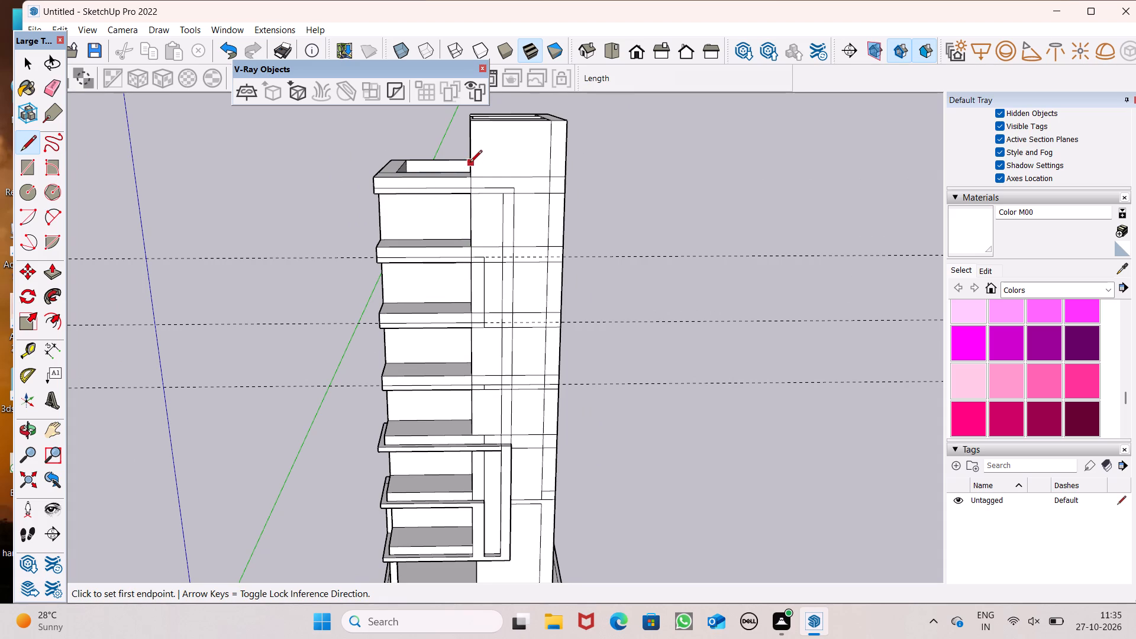
middle_drag(483, 243, 633, 244)
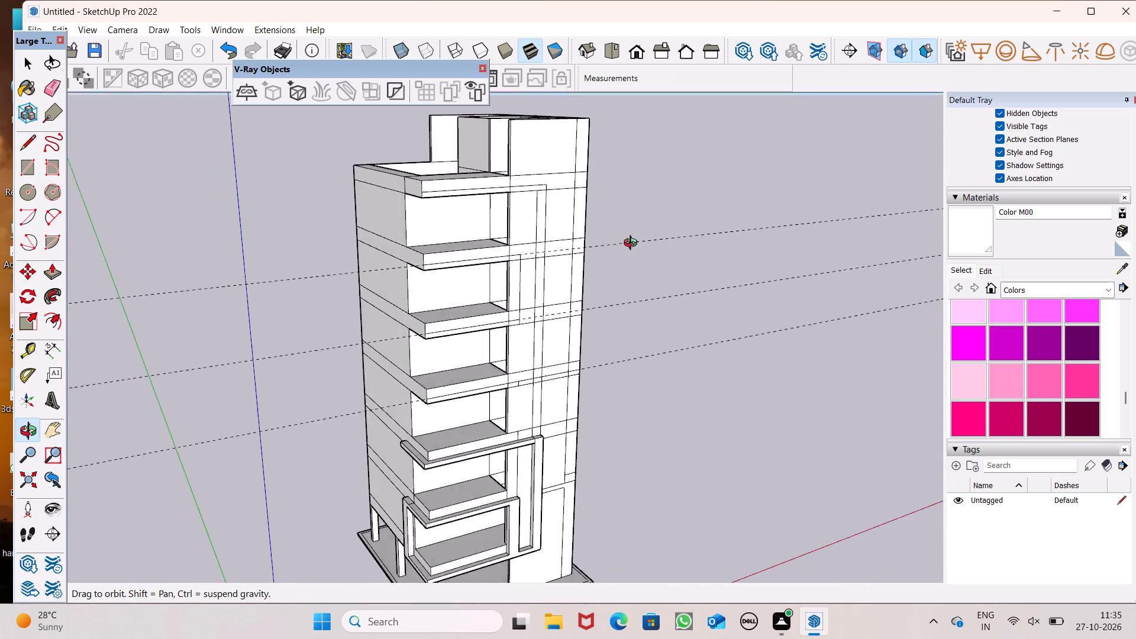
middle_drag(633, 244, 640, 251)
middle_drag(385, 296, 652, 288)
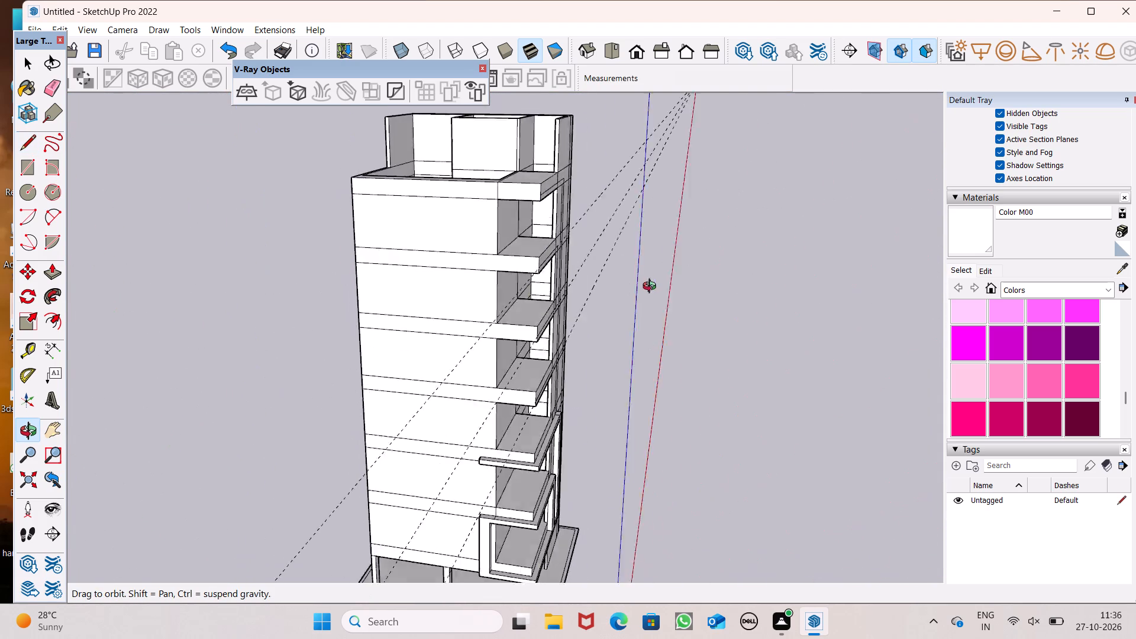
middle_drag(652, 288, 692, 276)
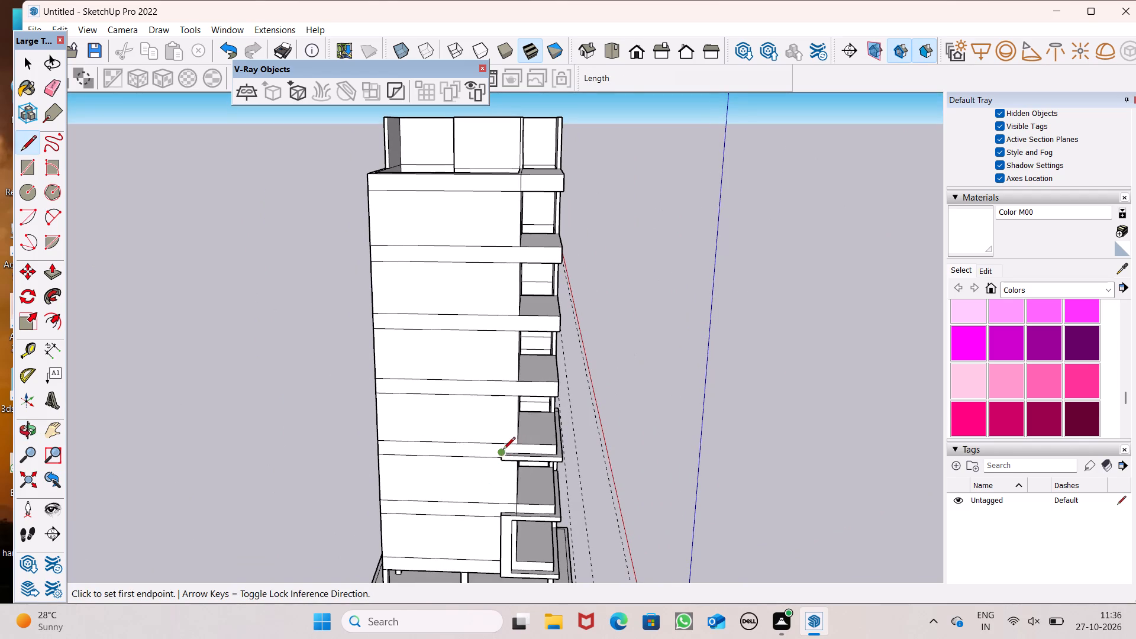
scroll(505, 442, up, 8)
middle_click(505, 441)
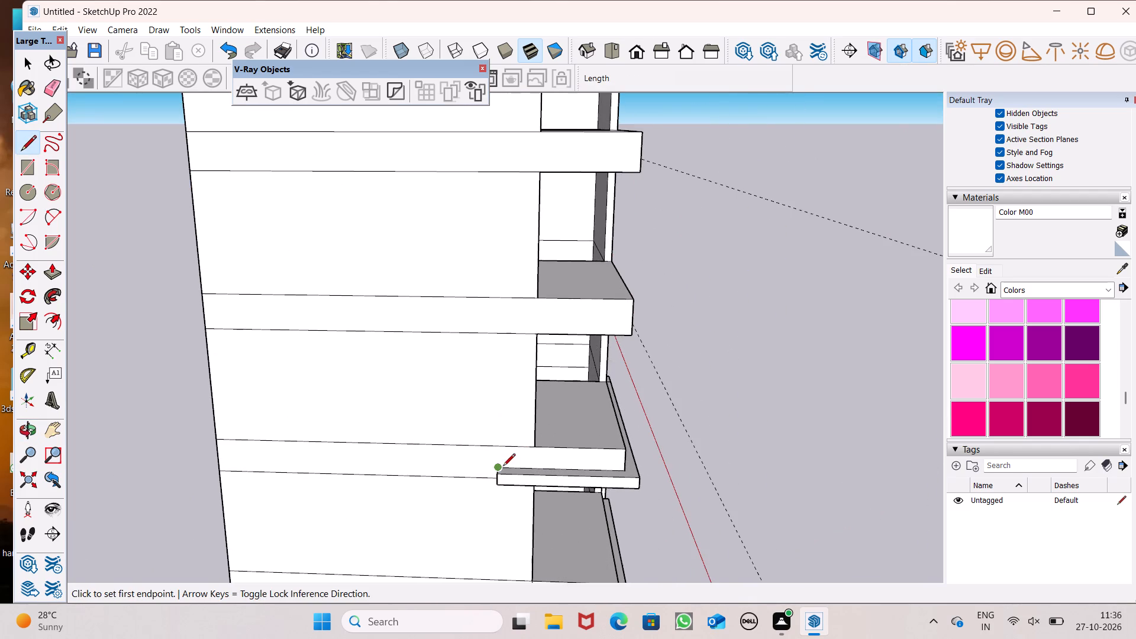
drag(498, 467, 496, 459)
scroll(502, 300, down, 10)
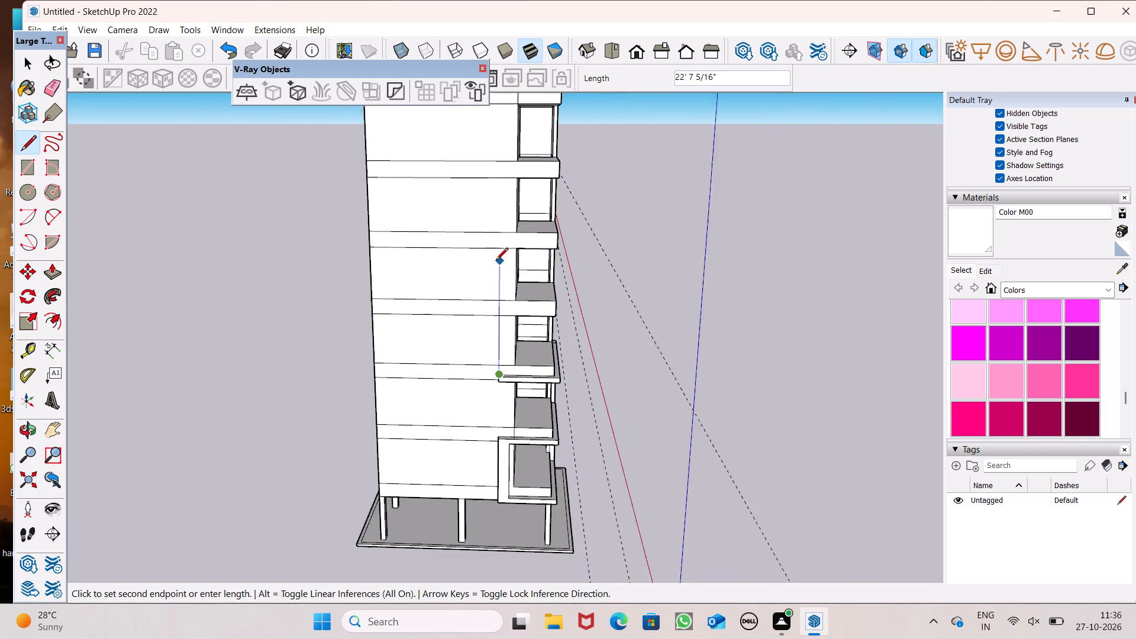
middle_drag(504, 263, 457, 392)
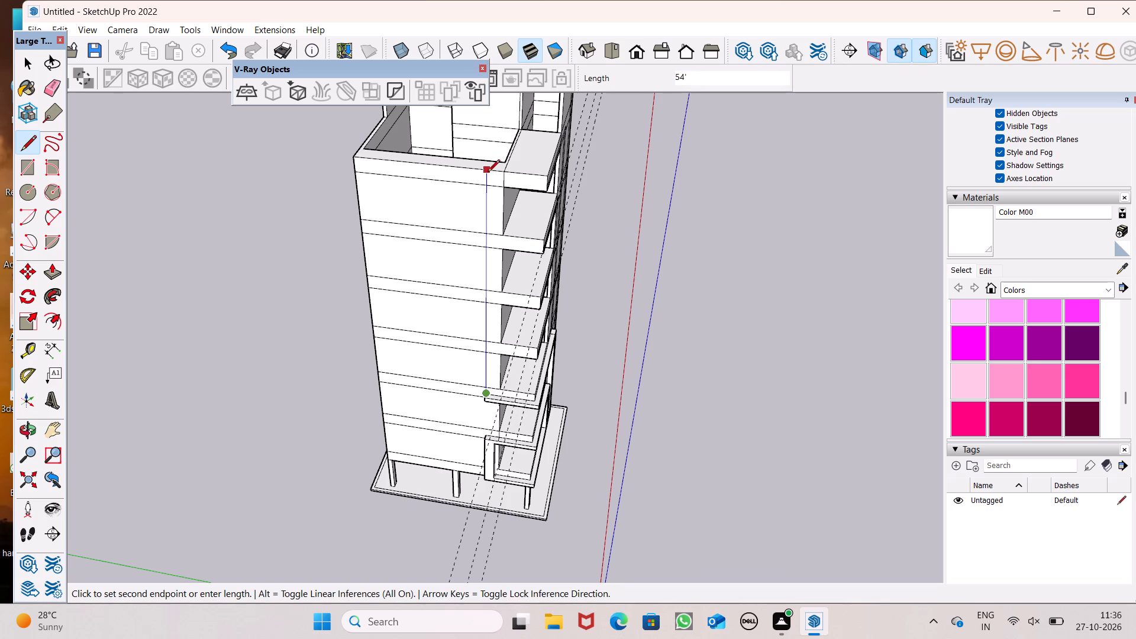
click(488, 172)
Draw horizontal lines about 10' 10 1/8" long on the side faces of the third and second slabs above the upper frame, from balcony corner to vertical.
scroll(450, 164, down, 4)
middle_drag(425, 292, 519, 120)
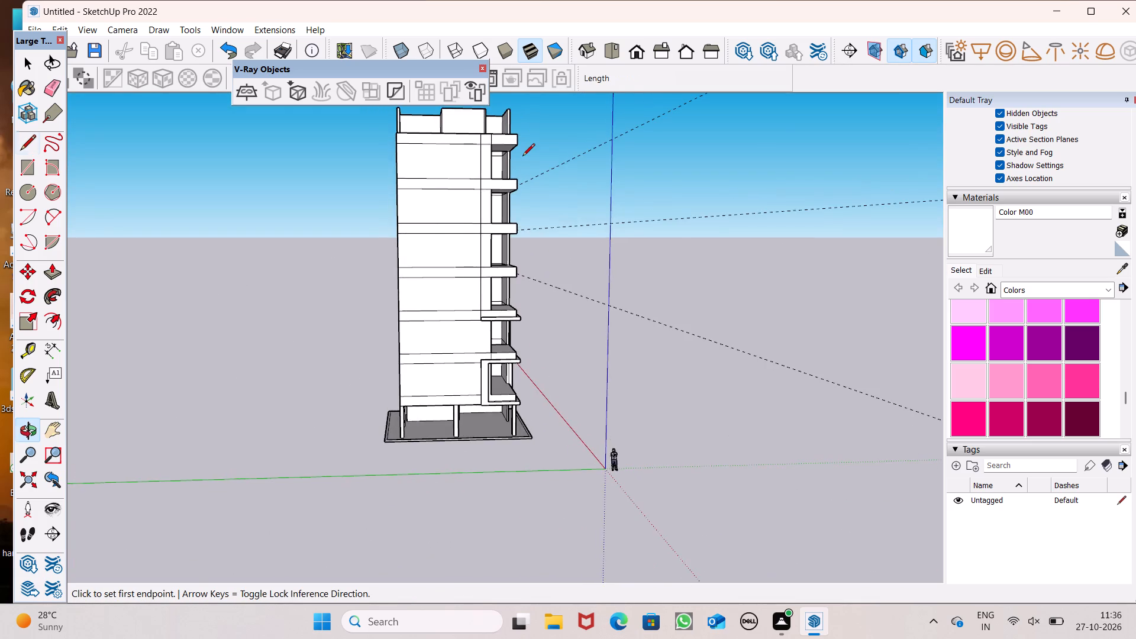
scroll(522, 167, up, 8)
middle_drag(518, 207, 388, 282)
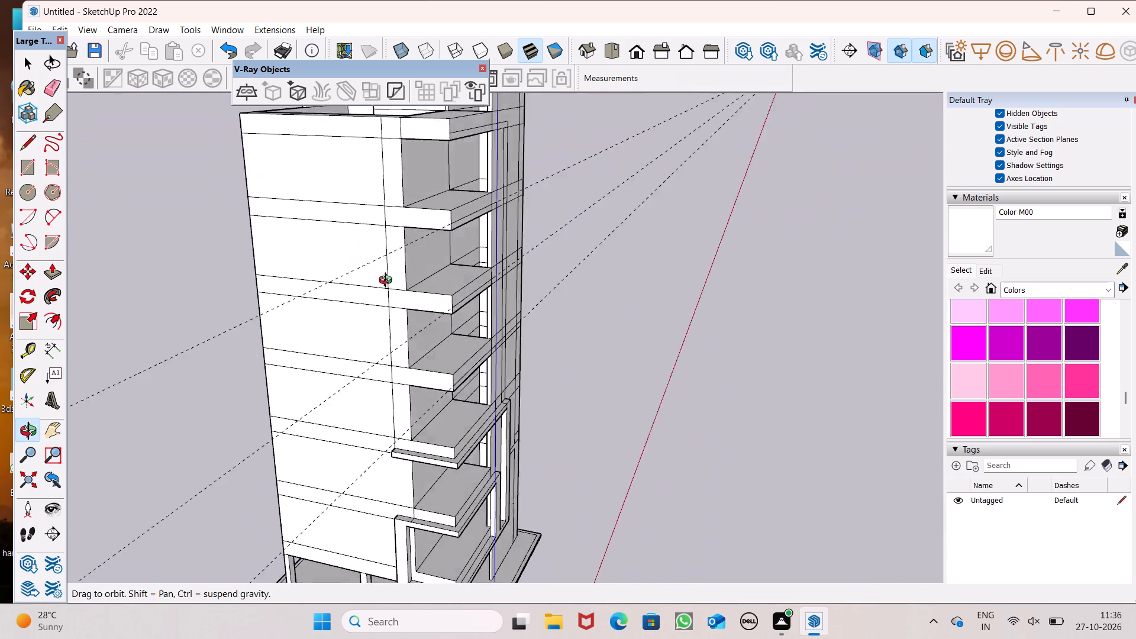
middle_drag(388, 282, 397, 285)
scroll(396, 285, up, 8)
click(495, 206)
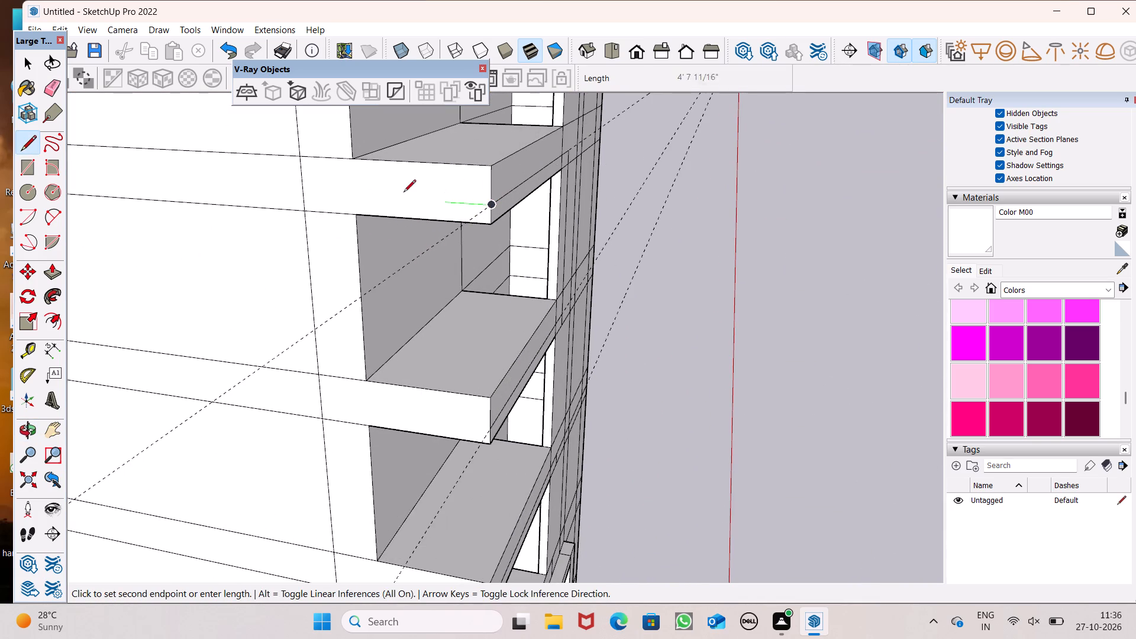
click(303, 195)
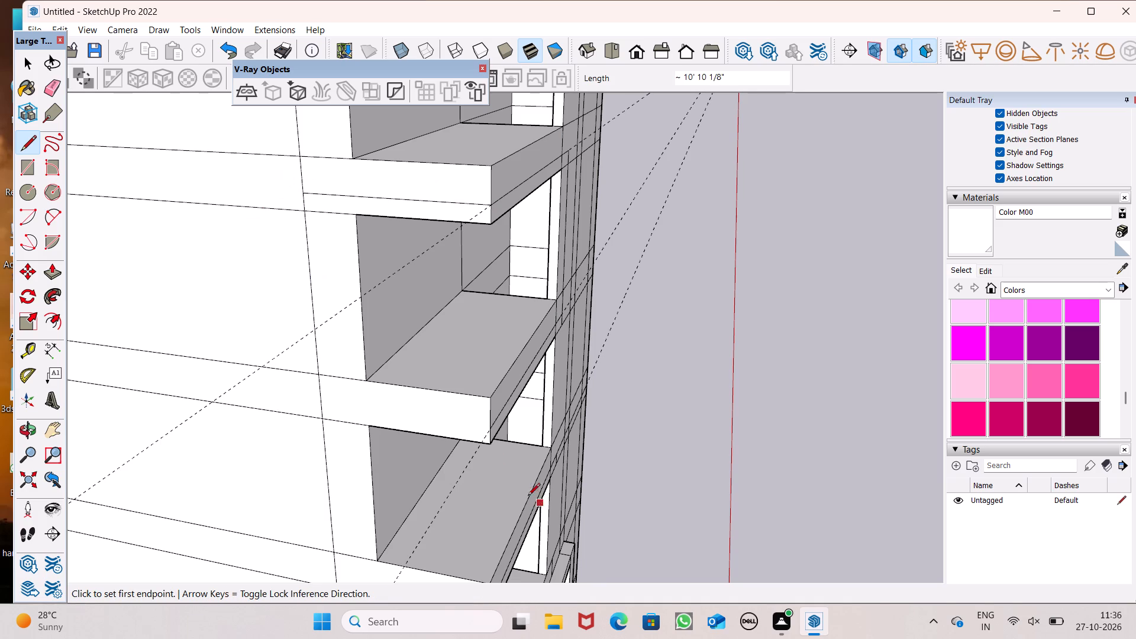
click(489, 432)
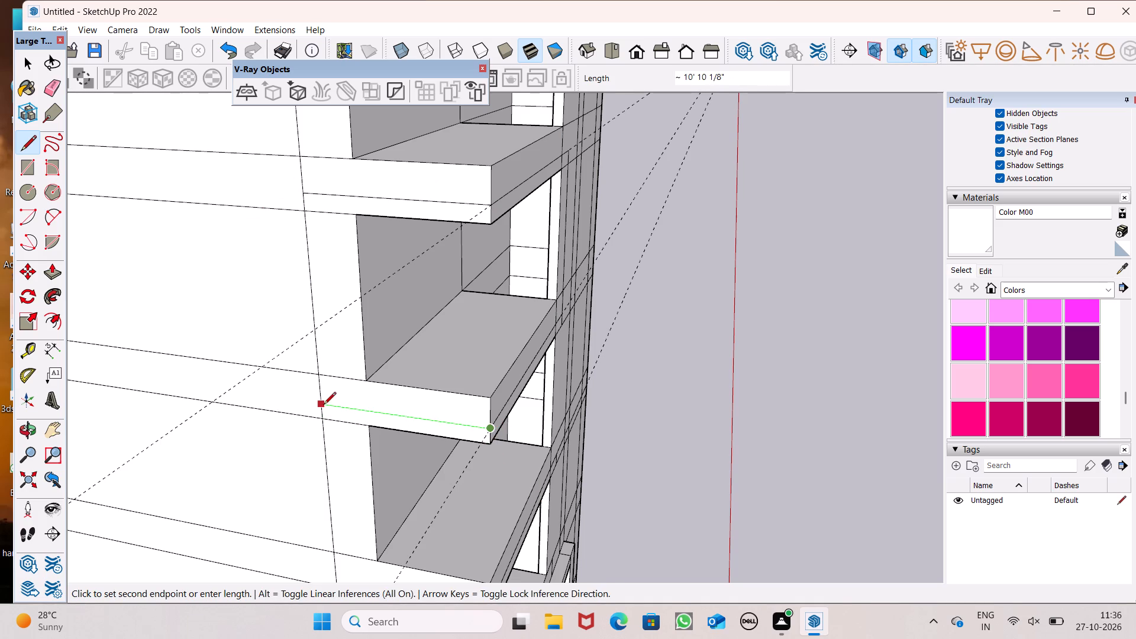
click(322, 403)
Draw a horizontal line about 10' 10 1/8" long on the roof-level slab's side face, from the balcony corner's existing line end to the side-wall vertical.
scroll(428, 257, down, 7)
middle_drag(412, 423, 315, 376)
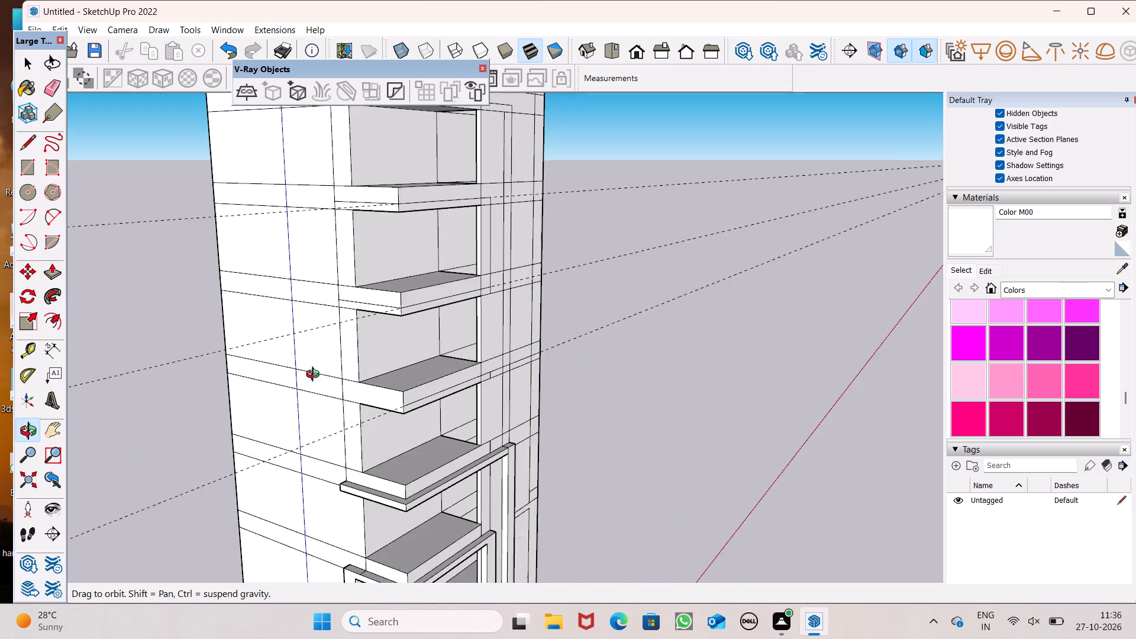
middle_drag(315, 376, 293, 377)
scroll(422, 390, up, 1)
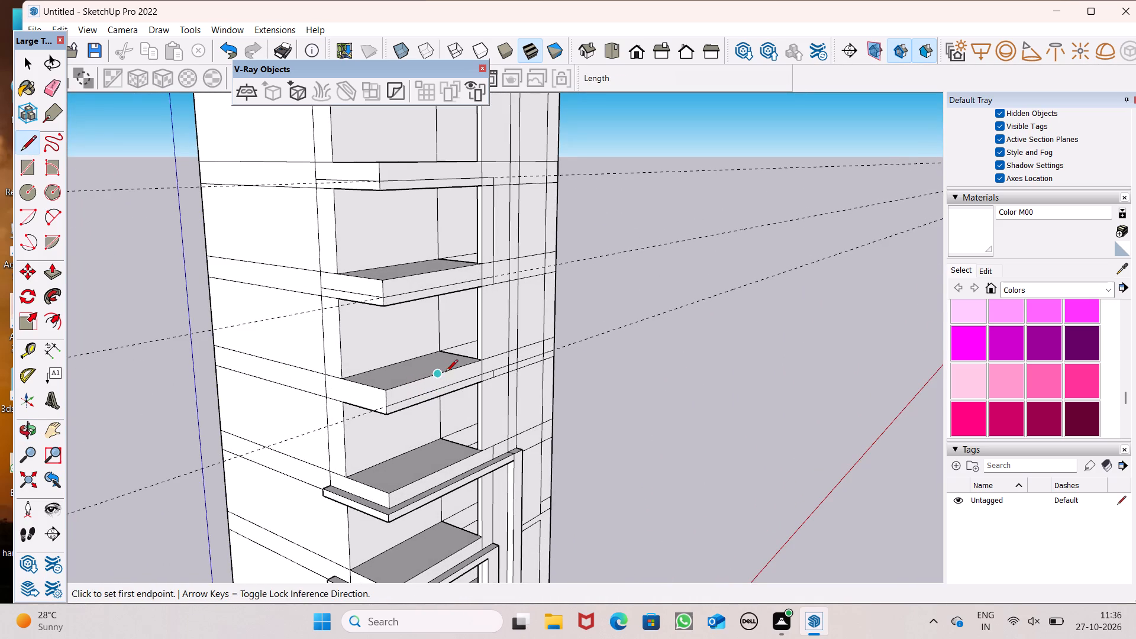
scroll(446, 377, down, 4)
scroll(400, 176, up, 12)
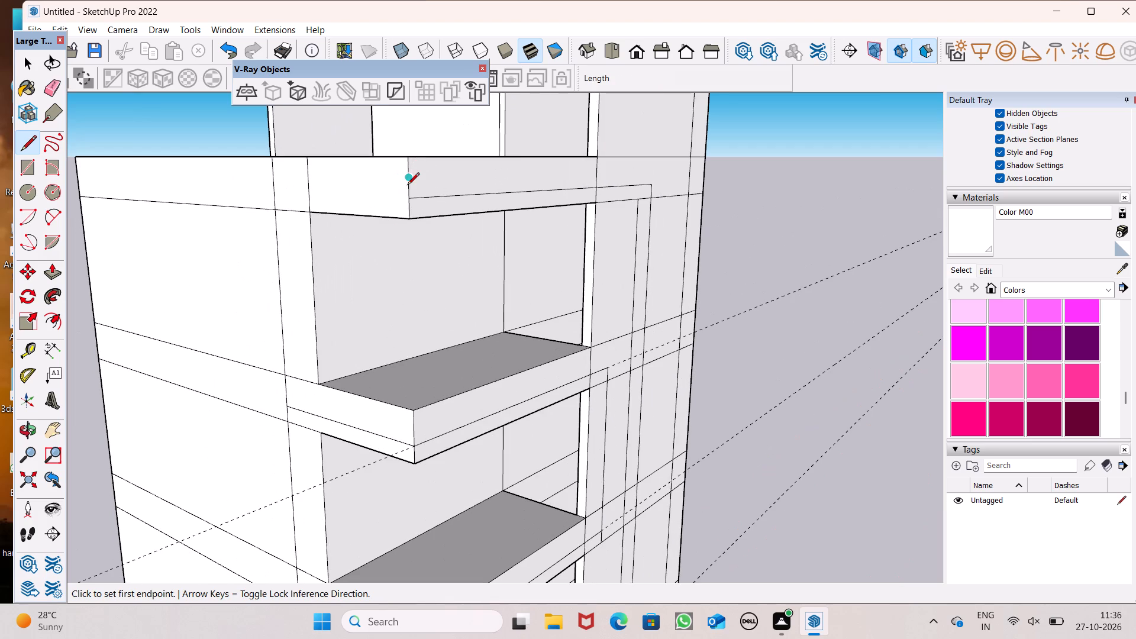
click(408, 199)
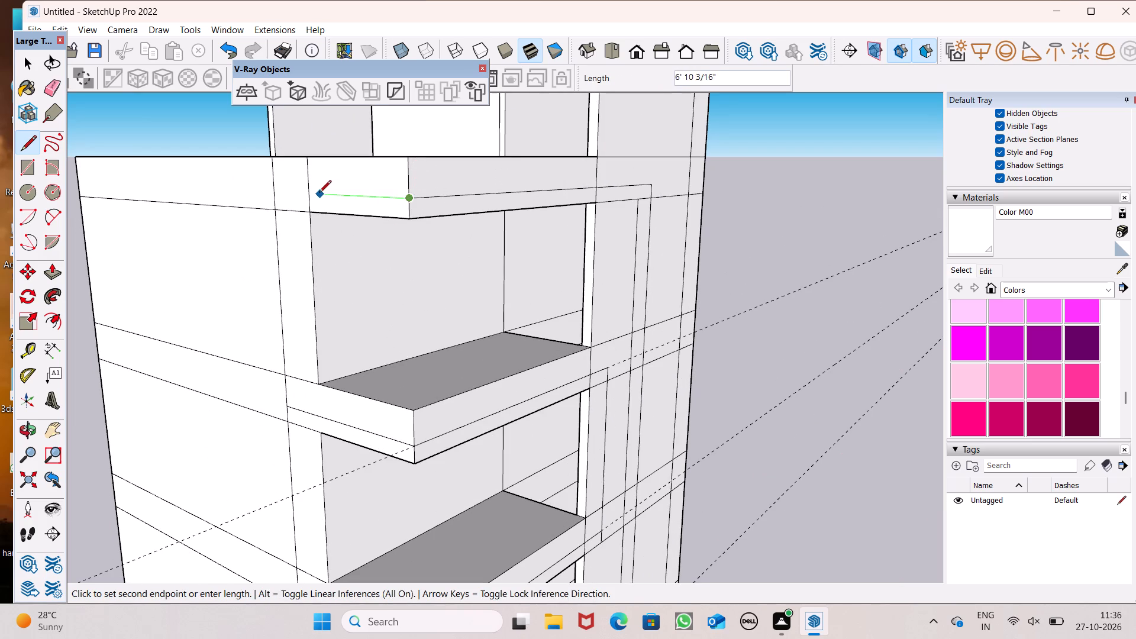
middle_drag(319, 211, 400, 223)
click(335, 210)
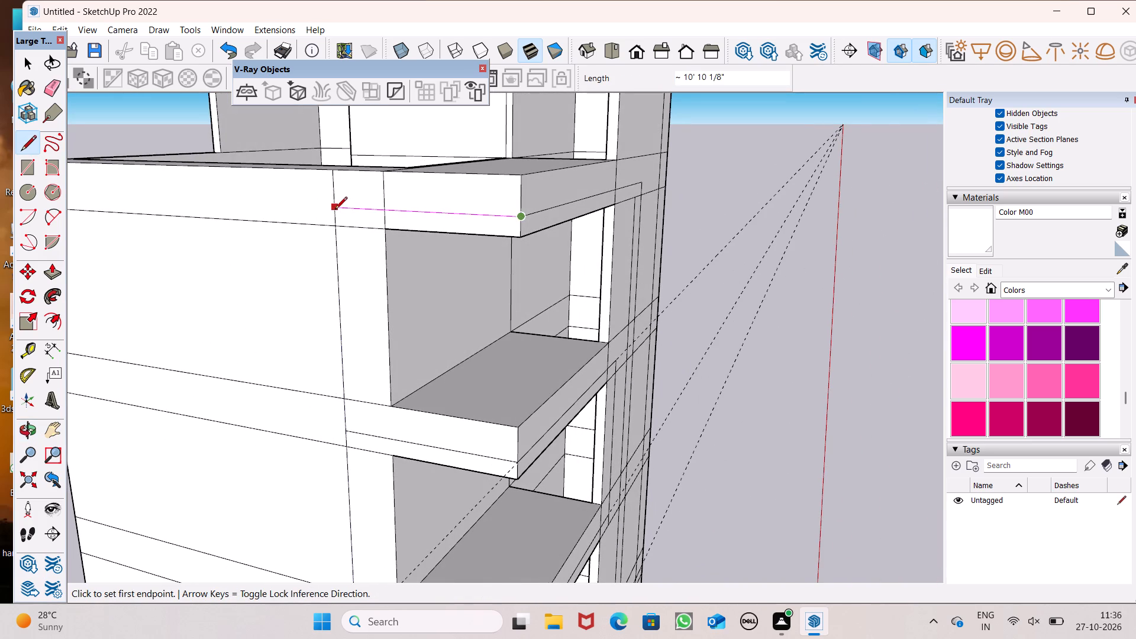
Erase the second slab's top-edge line and the guide on the side wall between the balcony edge and the short inner vertical.
scroll(323, 166, down, 4)
middle_drag(379, 227, 177, 212)
scroll(324, 248, down, 3)
middle_drag(376, 260, 254, 286)
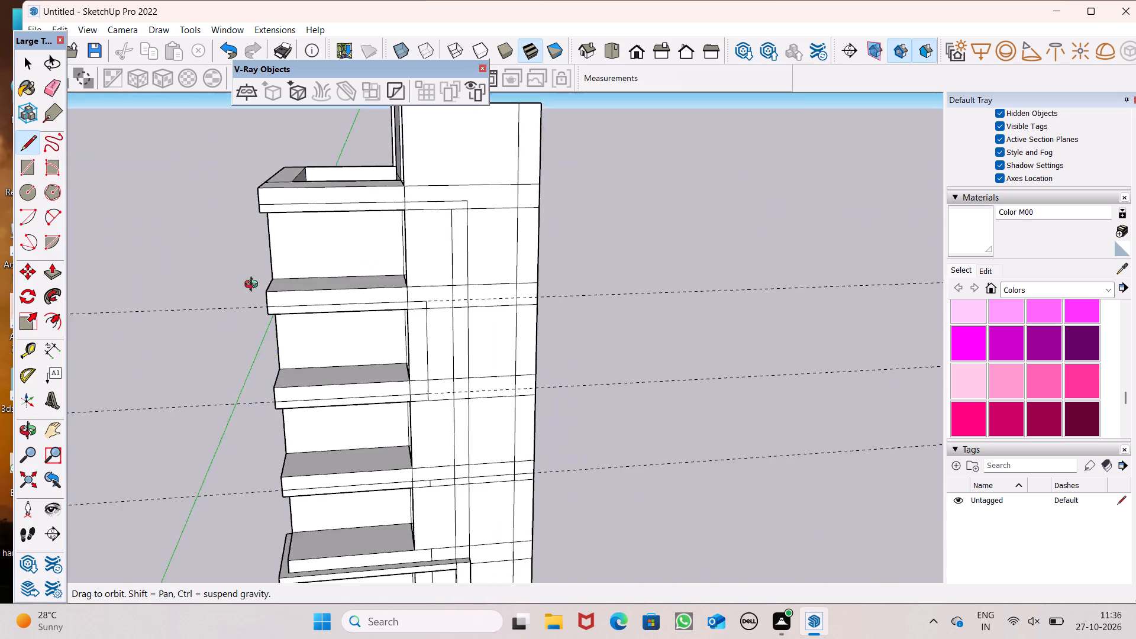
middle_drag(254, 286, 292, 291)
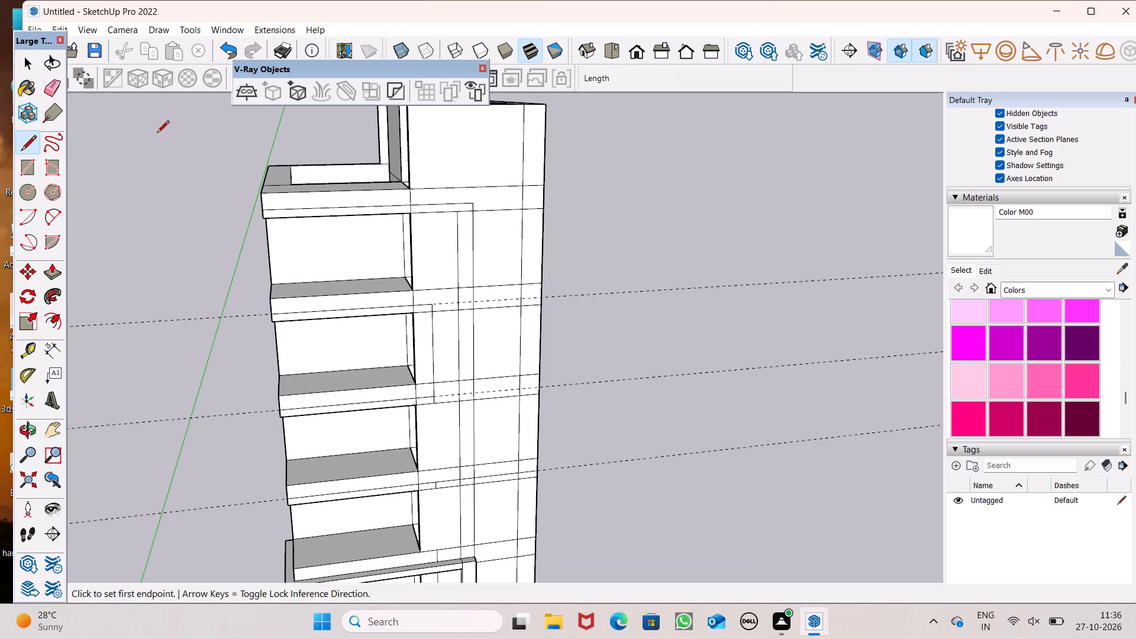
scroll(318, 186, down, 1)
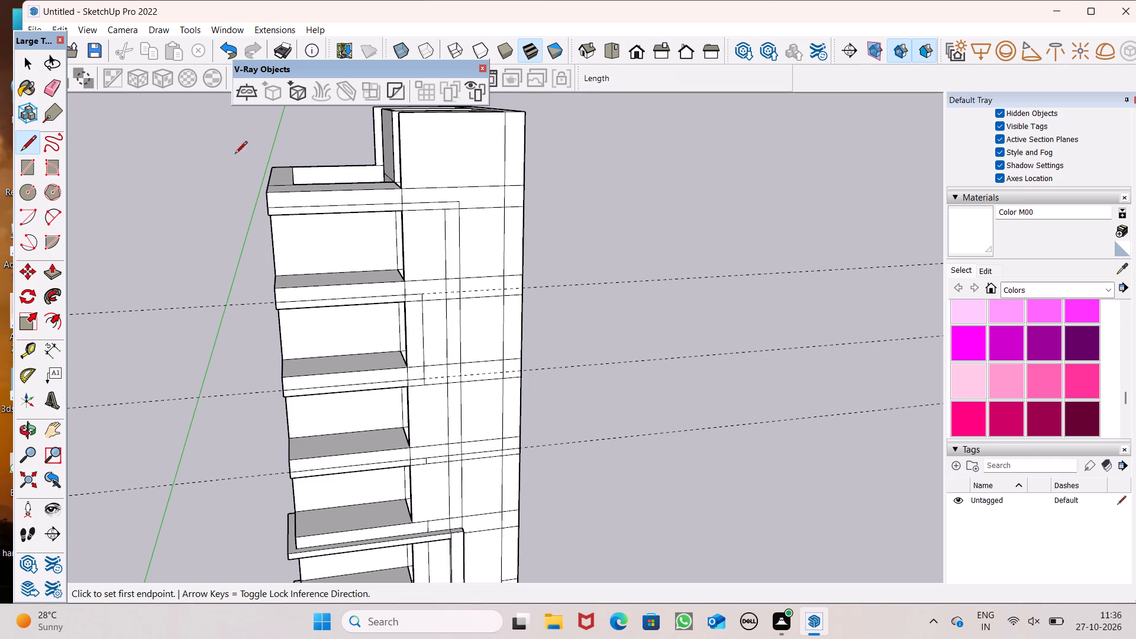
scroll(324, 298, down, 3)
middle_drag(533, 480, 514, 418)
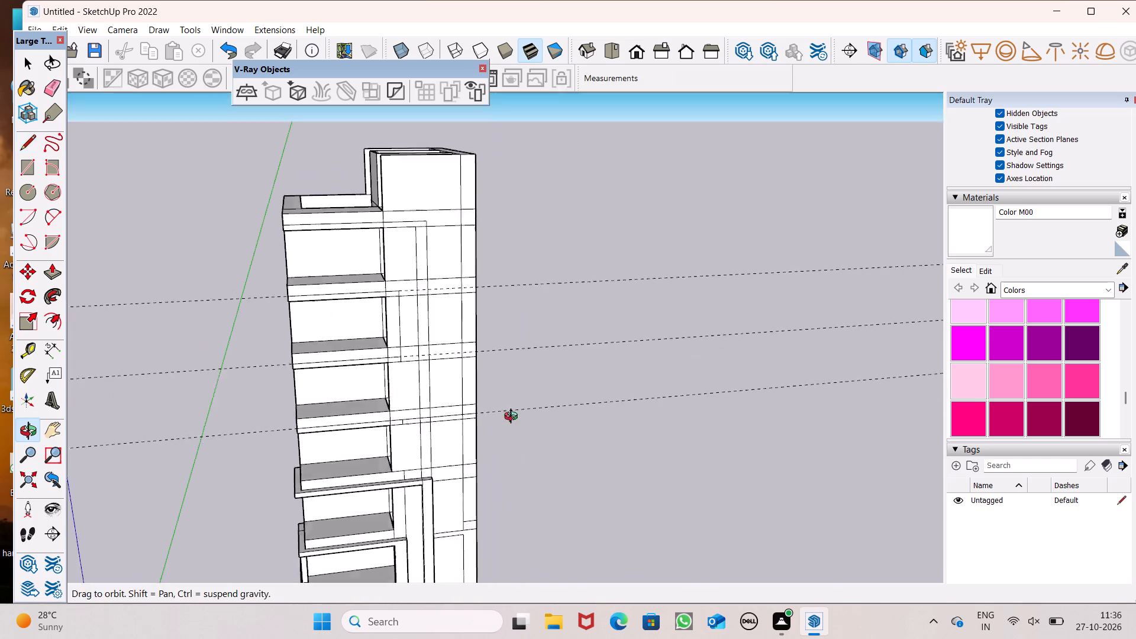
middle_drag(514, 418, 493, 383)
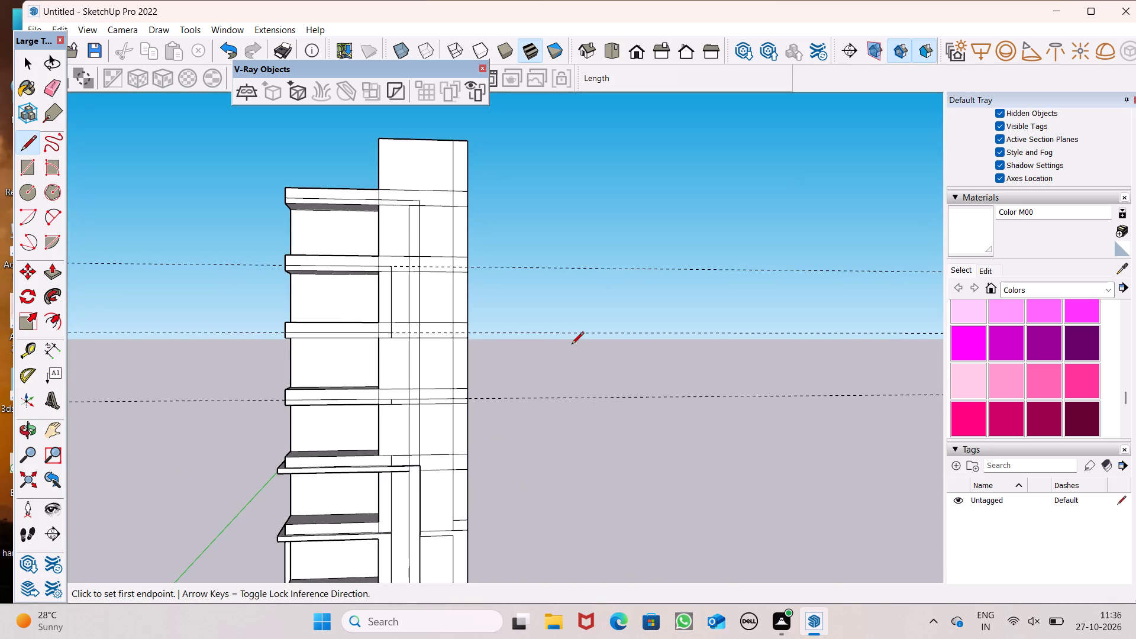
scroll(539, 322, down, 1)
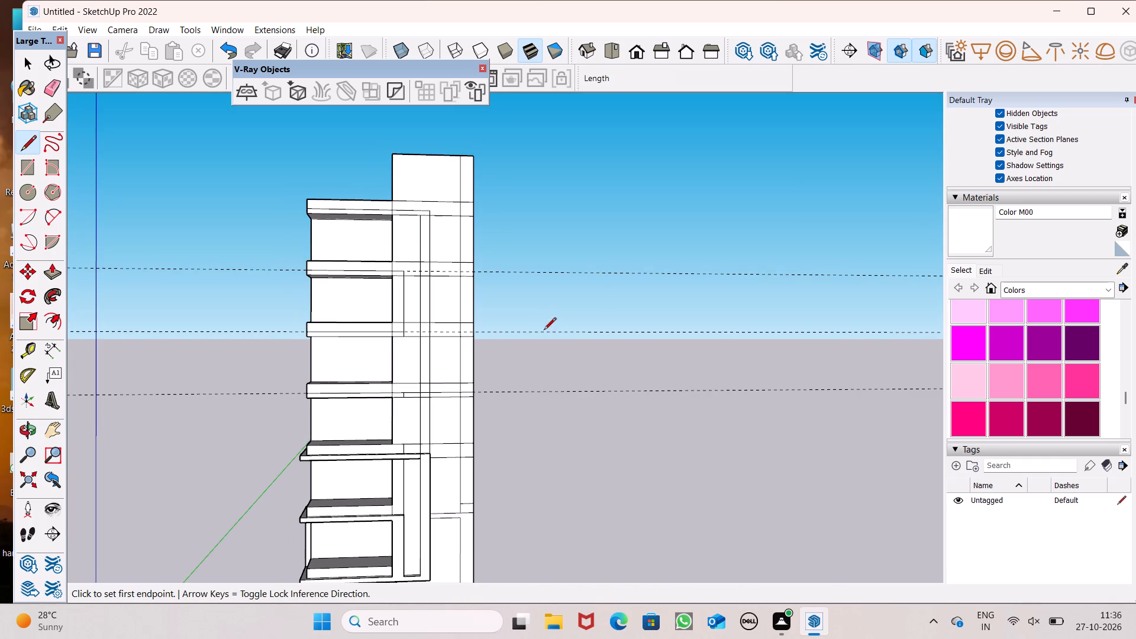
middle_drag(543, 348, 543, 376)
scroll(394, 331, up, 4)
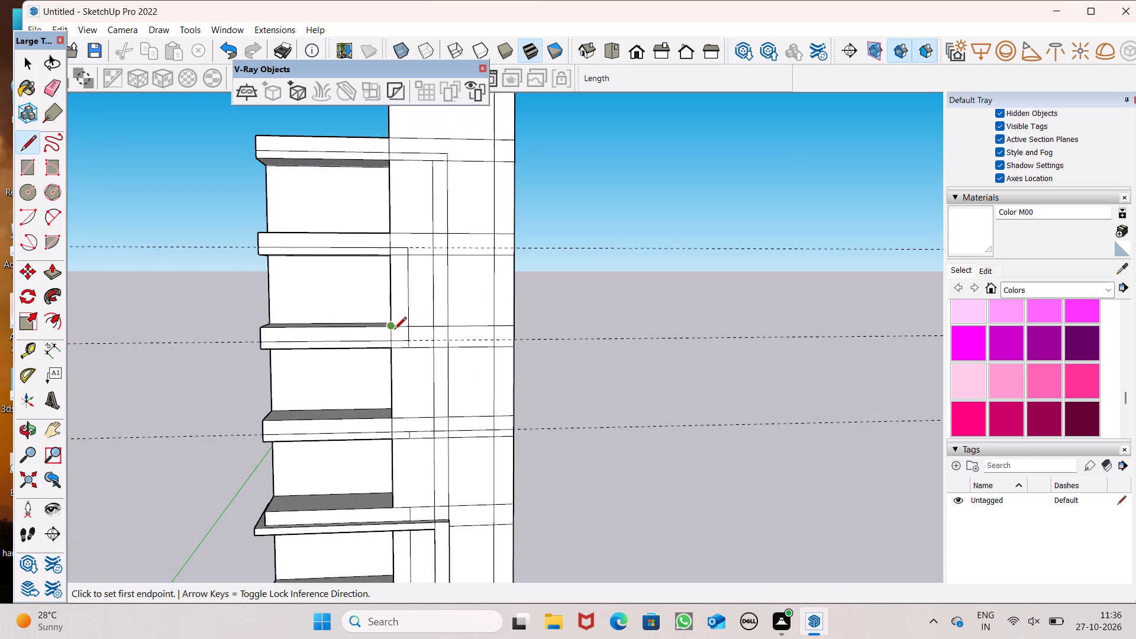
scroll(394, 330, up, 10)
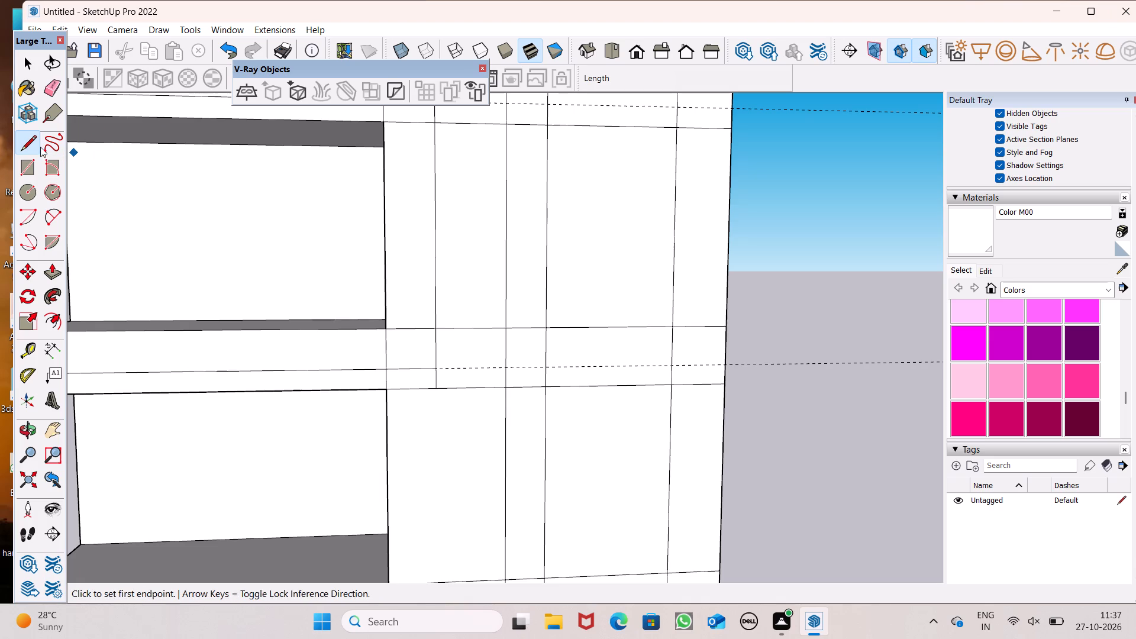
click(44, 89)
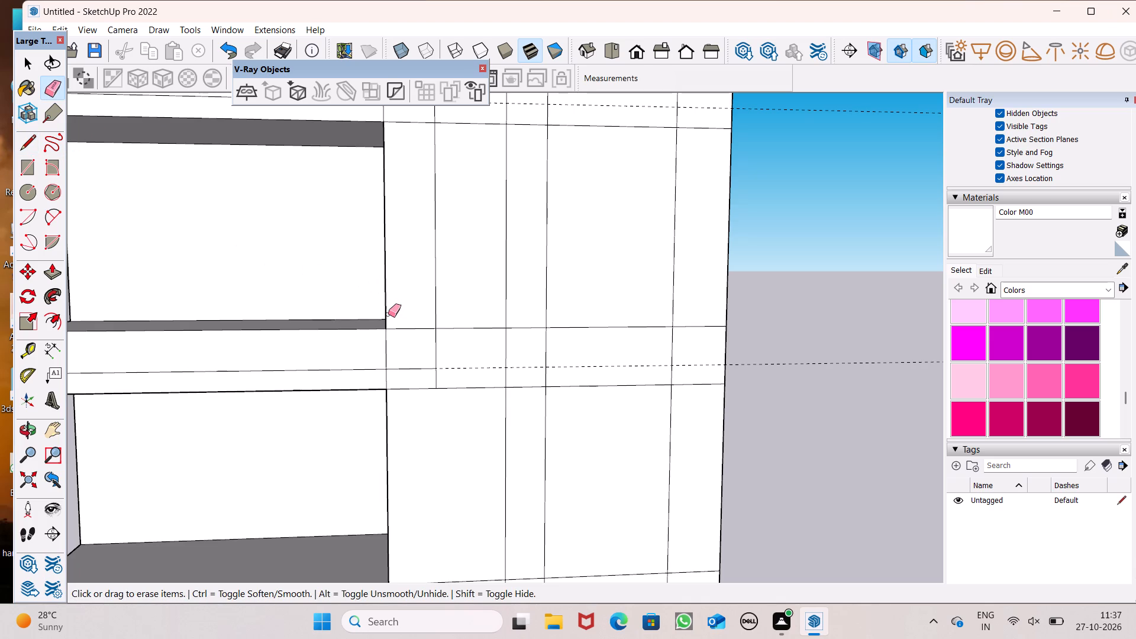
drag(403, 320, 418, 373)
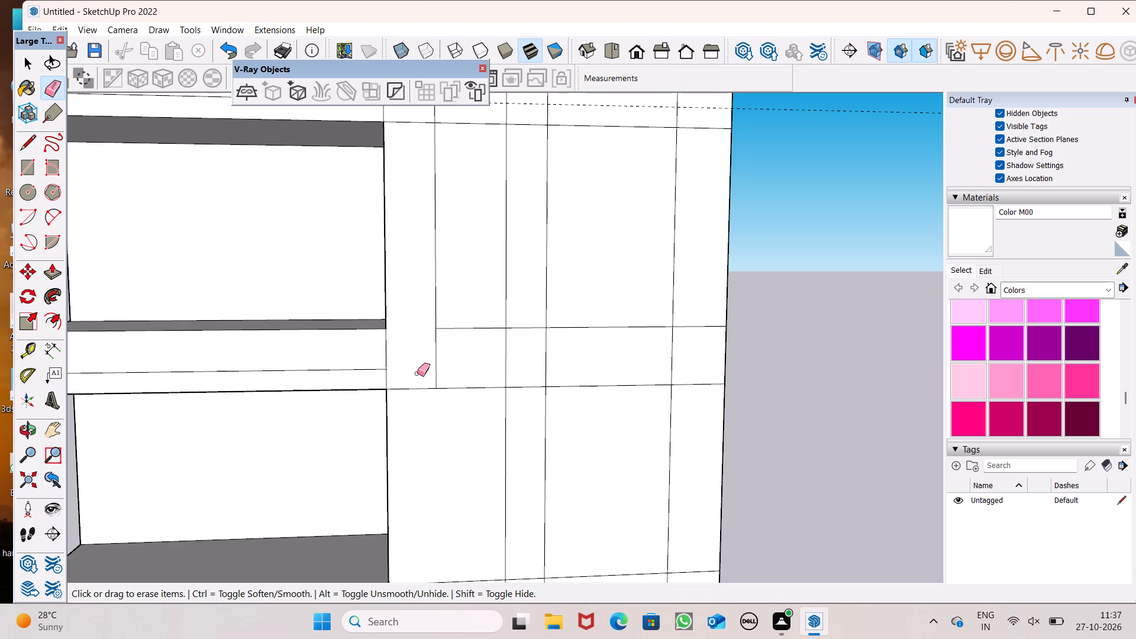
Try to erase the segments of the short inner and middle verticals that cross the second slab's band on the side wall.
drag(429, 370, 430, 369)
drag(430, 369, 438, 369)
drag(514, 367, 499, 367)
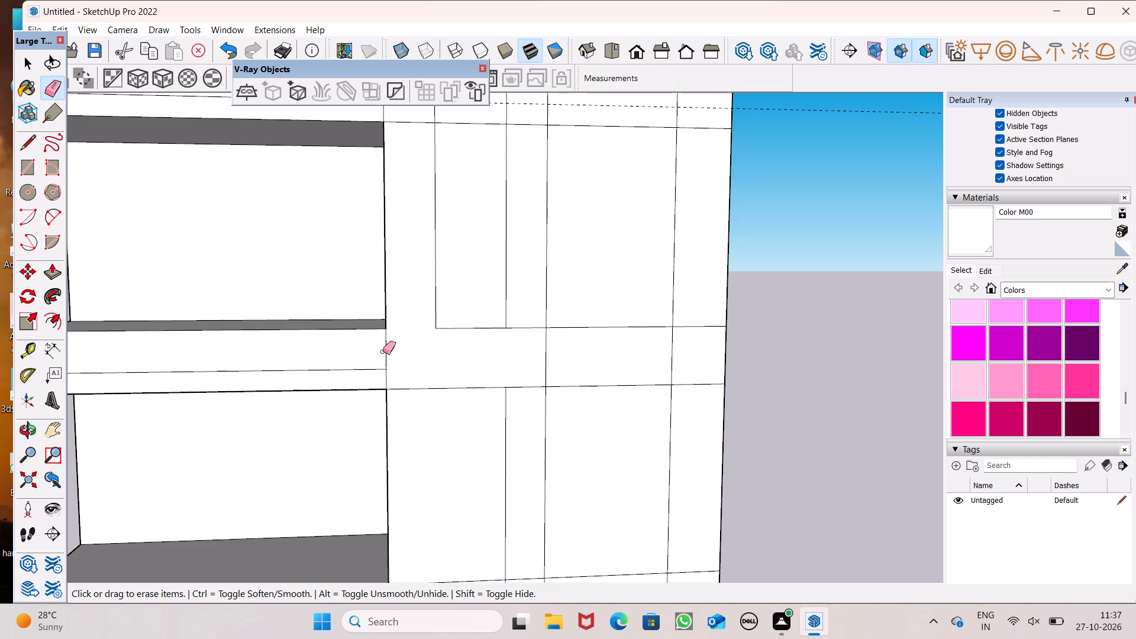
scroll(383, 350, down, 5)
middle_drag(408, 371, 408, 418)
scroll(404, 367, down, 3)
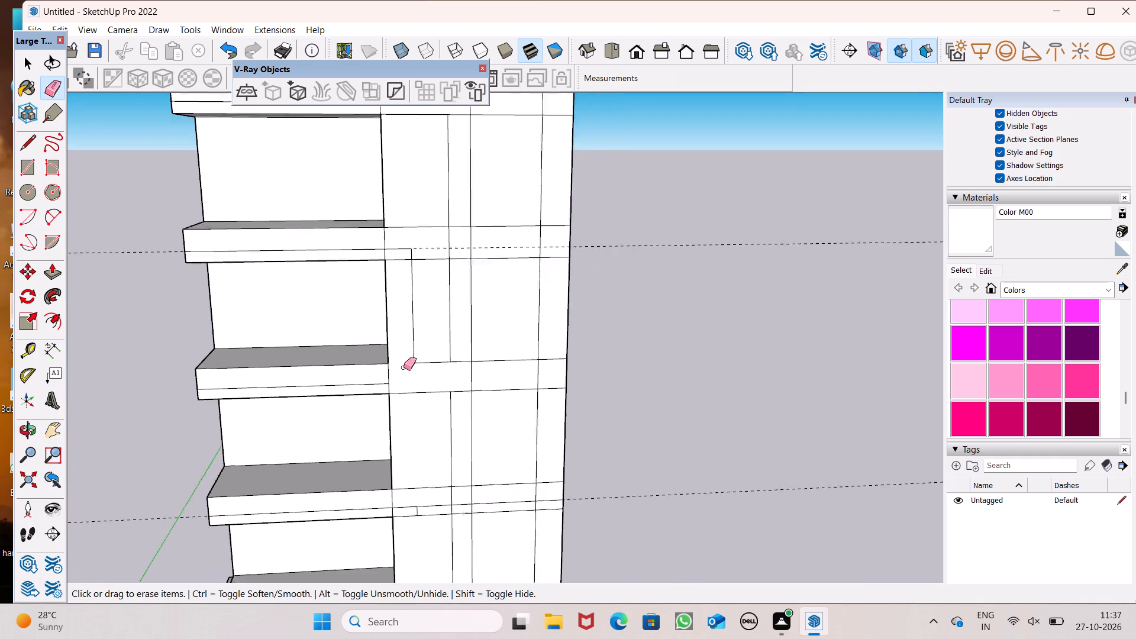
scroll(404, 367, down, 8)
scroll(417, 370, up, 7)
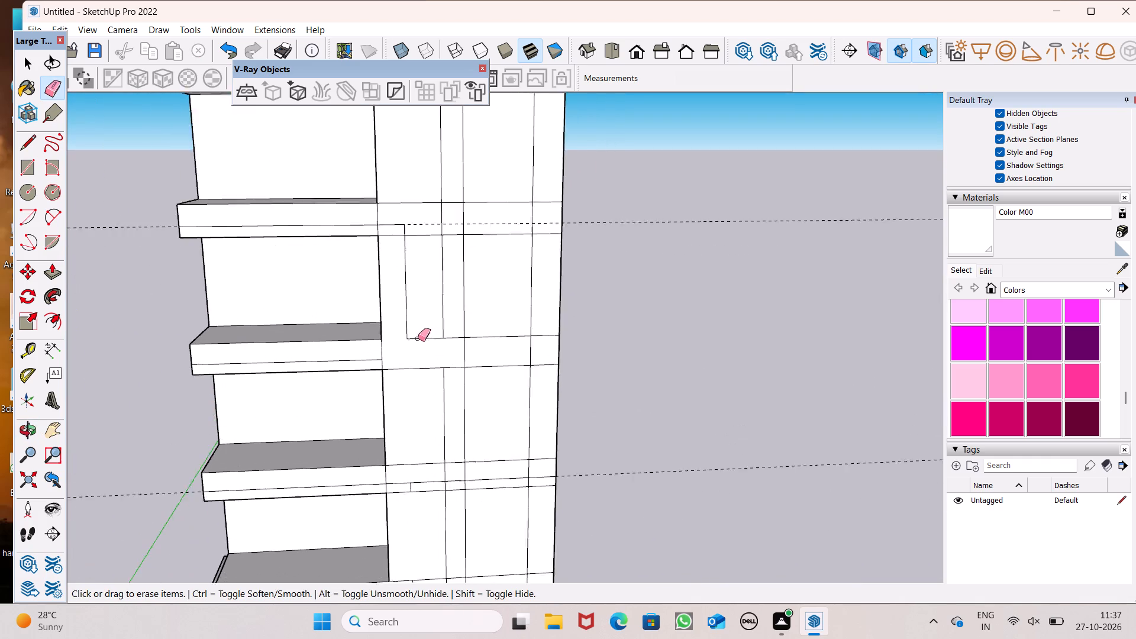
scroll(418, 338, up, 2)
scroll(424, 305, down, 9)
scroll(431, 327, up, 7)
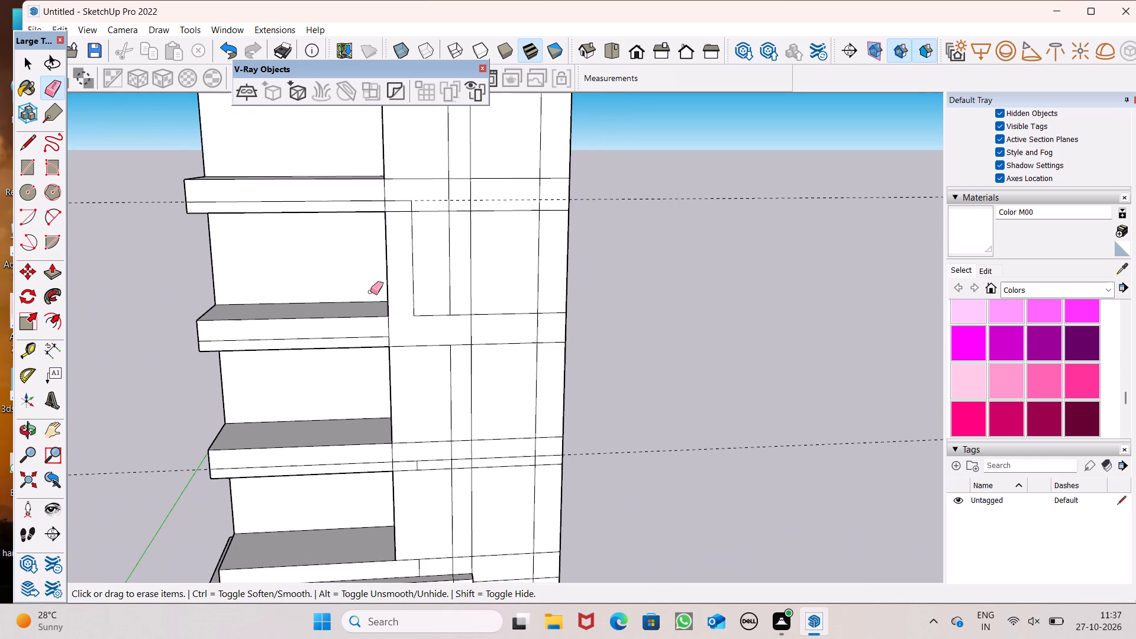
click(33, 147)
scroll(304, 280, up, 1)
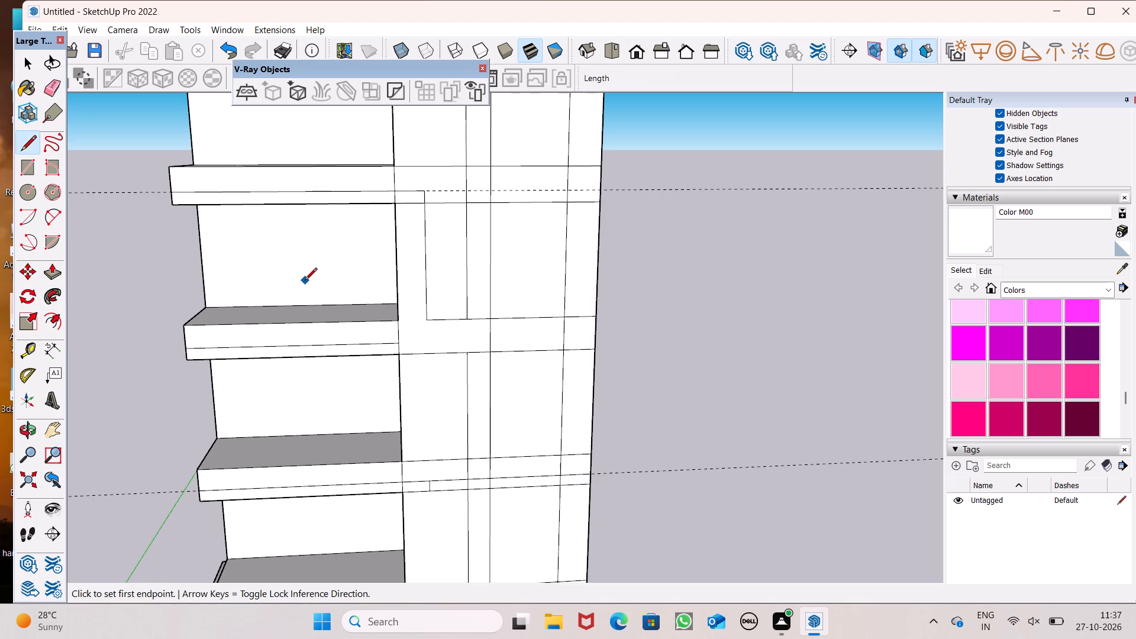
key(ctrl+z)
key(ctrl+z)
Draw a horizontal line about 8' 1/8" long across the side wall, continuing the second slab's side-face line to the tall outer frame vertical.
scroll(410, 347, up, 4)
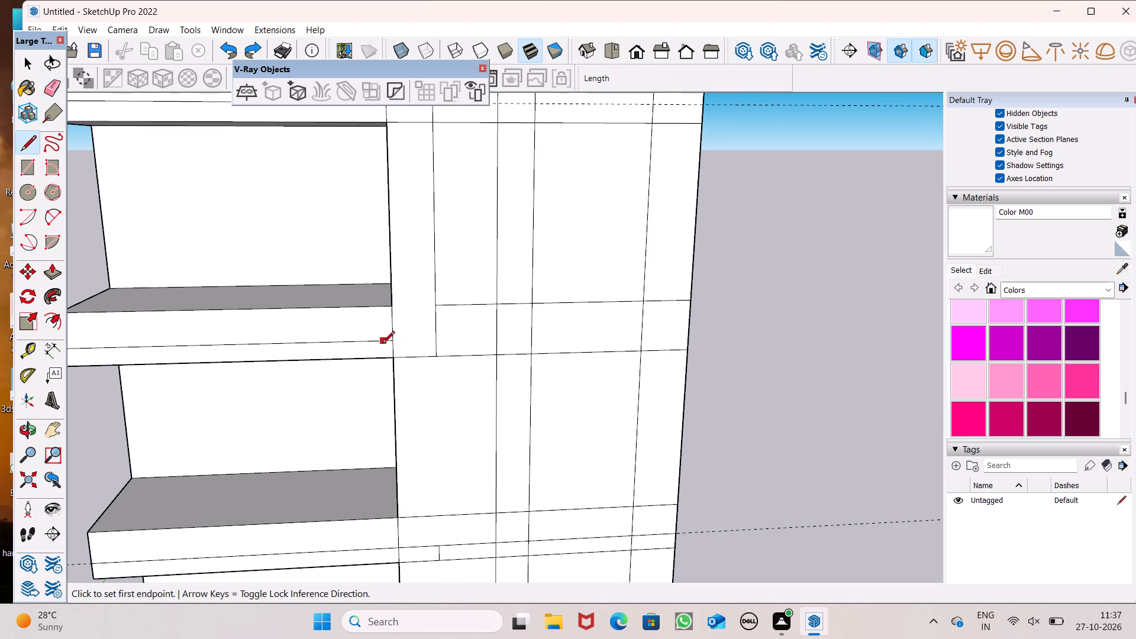
drag(386, 344, 392, 344)
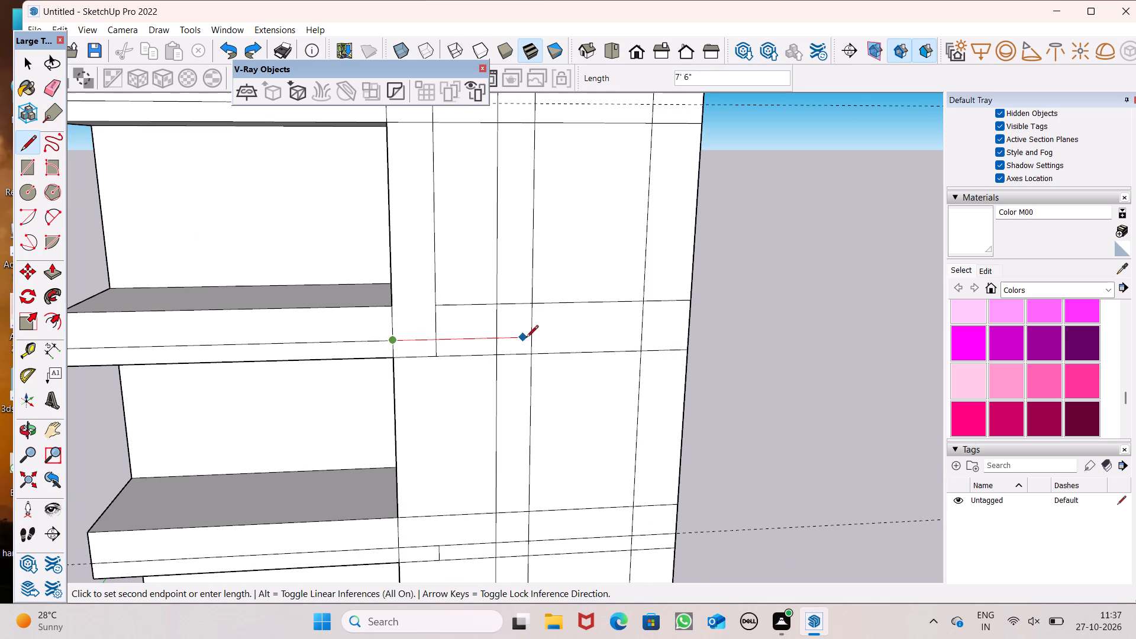
click(528, 334)
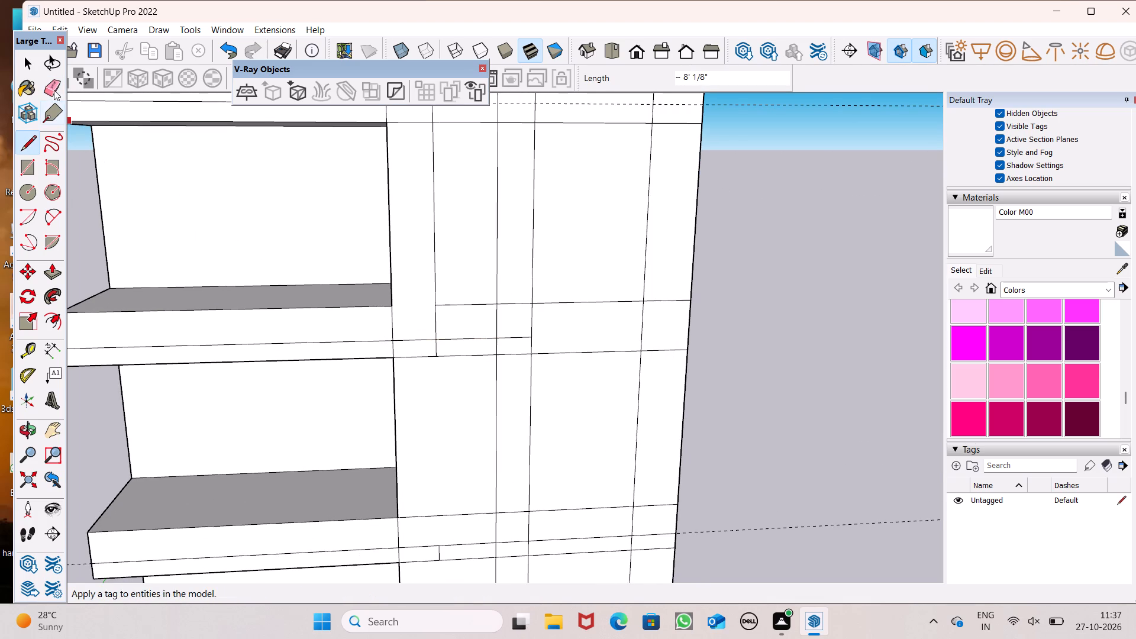
Erase the new horizontal line's segment between the balcony edge and the short inner vertical.
click(53, 82)
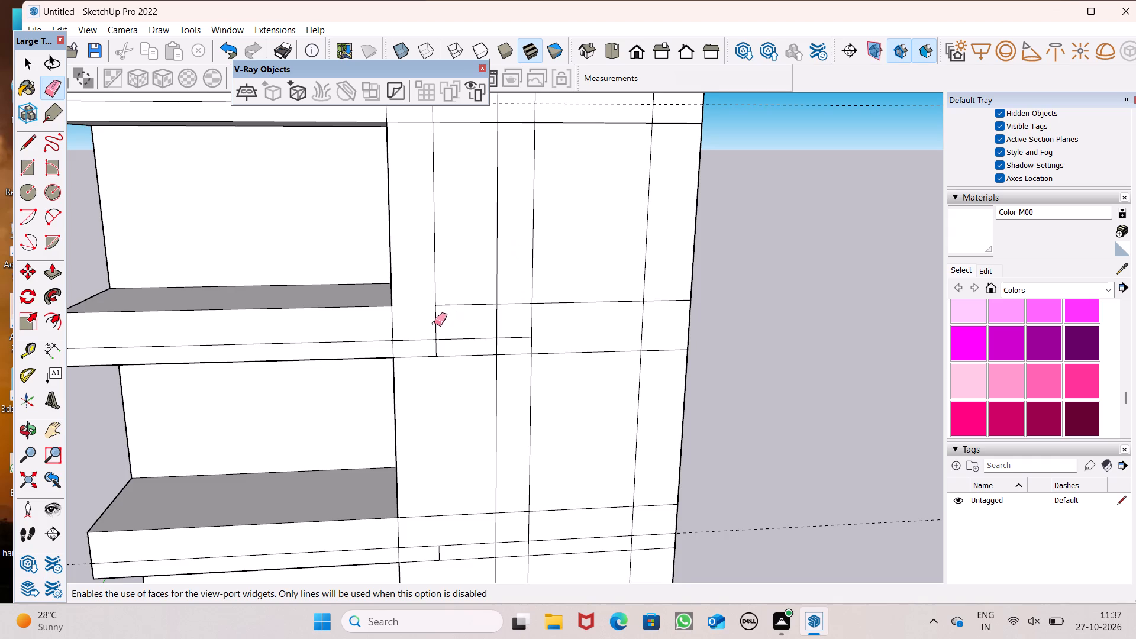
click(417, 338)
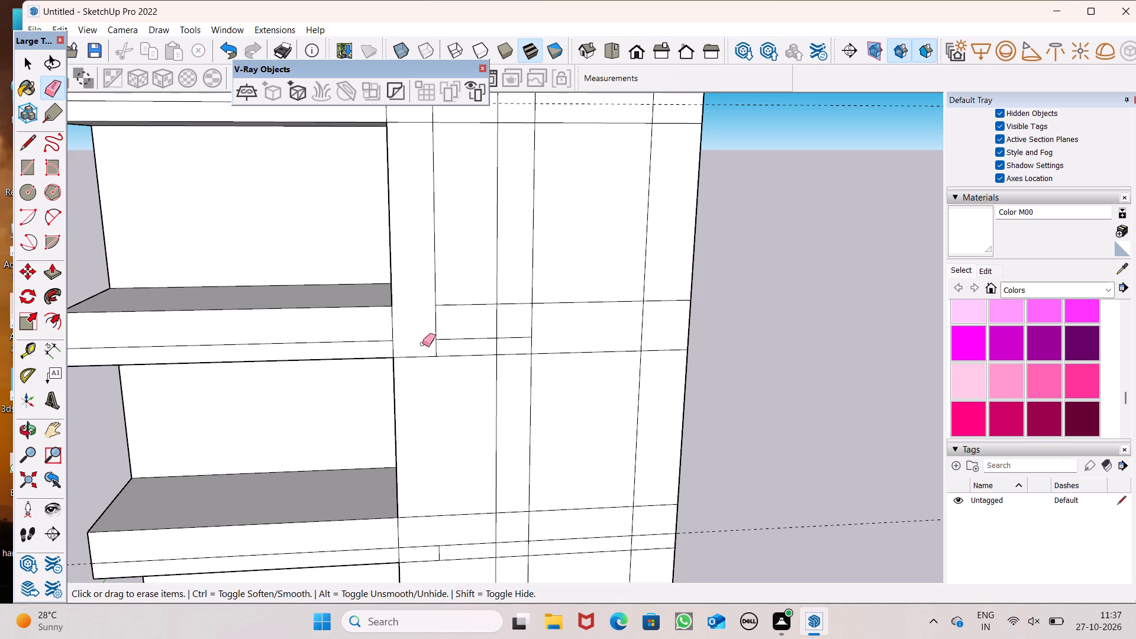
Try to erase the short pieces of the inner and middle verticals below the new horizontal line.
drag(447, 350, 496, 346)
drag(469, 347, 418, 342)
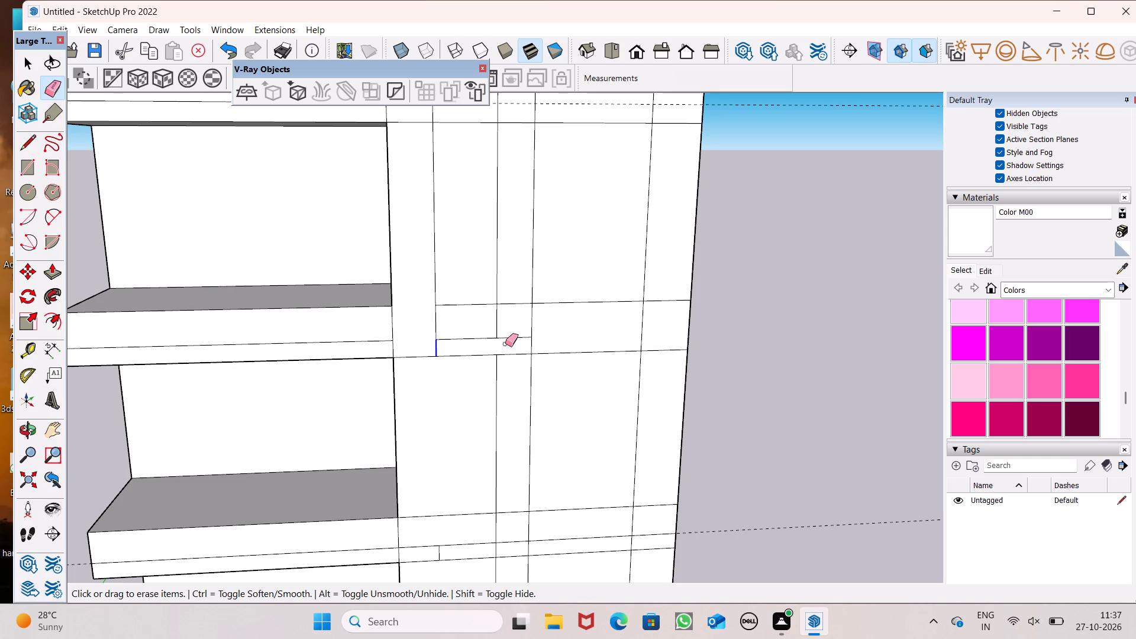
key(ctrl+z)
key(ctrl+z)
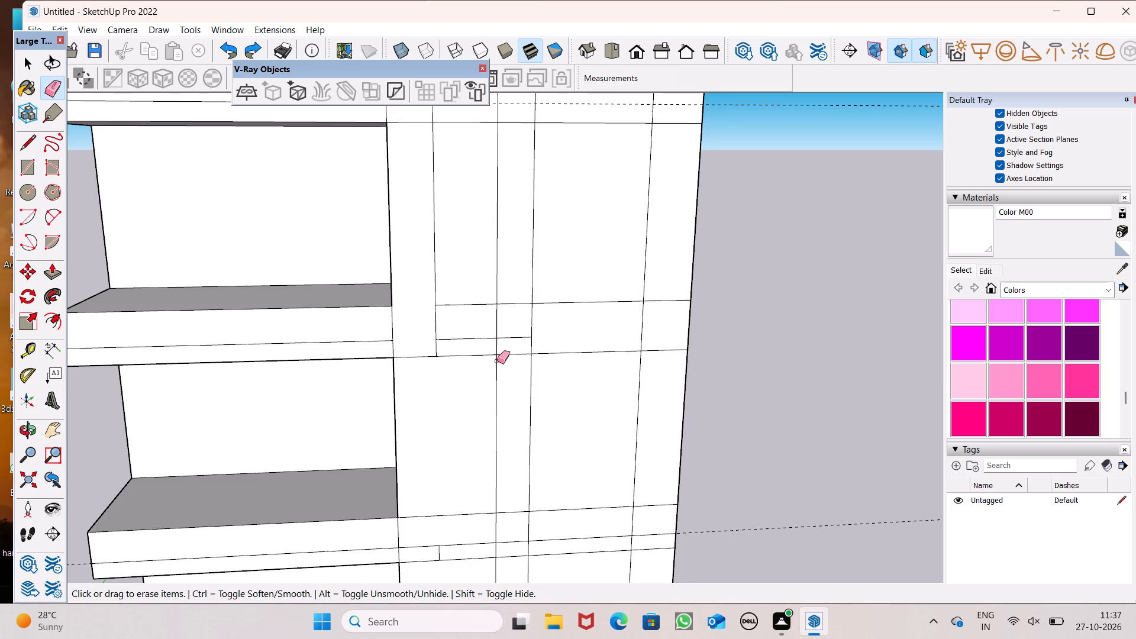
Trim the new line beyond the middle vertical and erase the short pieces of the inner and middle verticals below it.
scroll(472, 369, up, 6)
double_click(539, 314)
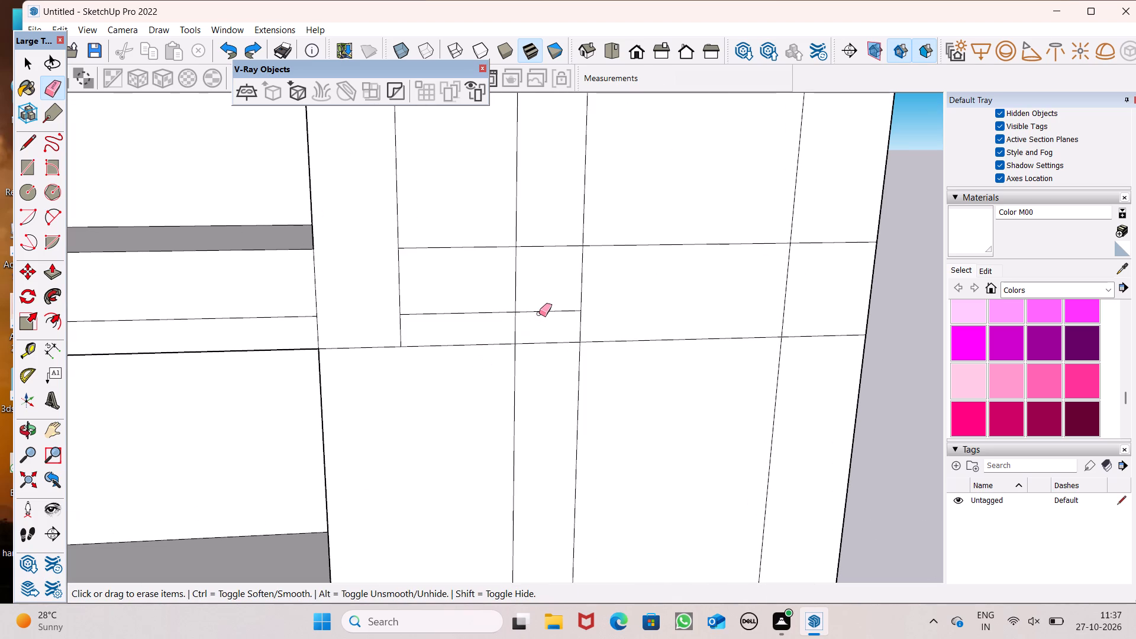
drag(535, 302, 534, 316)
drag(401, 327, 419, 334)
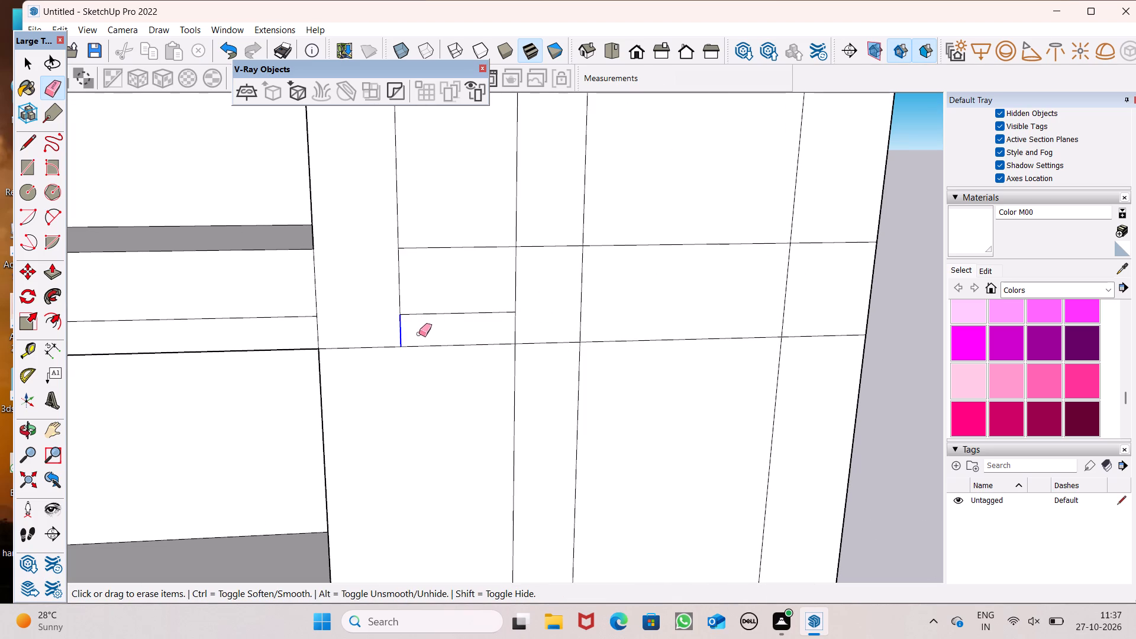
drag(419, 334, 431, 335)
drag(513, 331, 521, 321)
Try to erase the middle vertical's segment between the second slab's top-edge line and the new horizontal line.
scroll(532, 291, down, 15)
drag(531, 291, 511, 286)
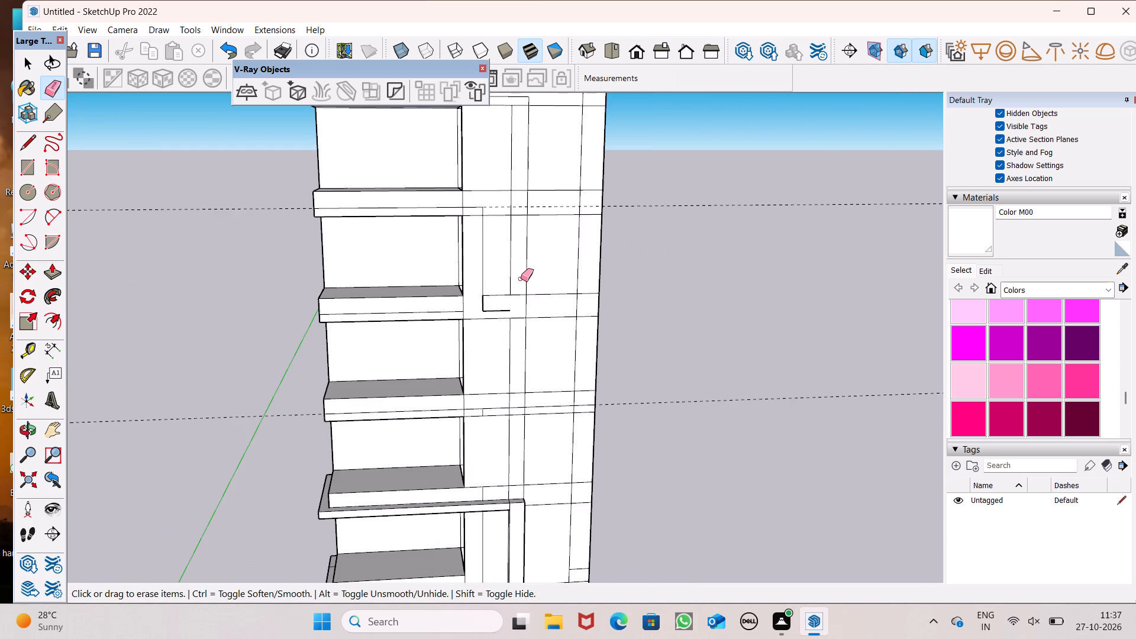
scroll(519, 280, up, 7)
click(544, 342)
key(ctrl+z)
Erase the second slab's top-edge line on the side wall from the short inner vertical to the tall outer frame vertical.
scroll(499, 331, up, 3)
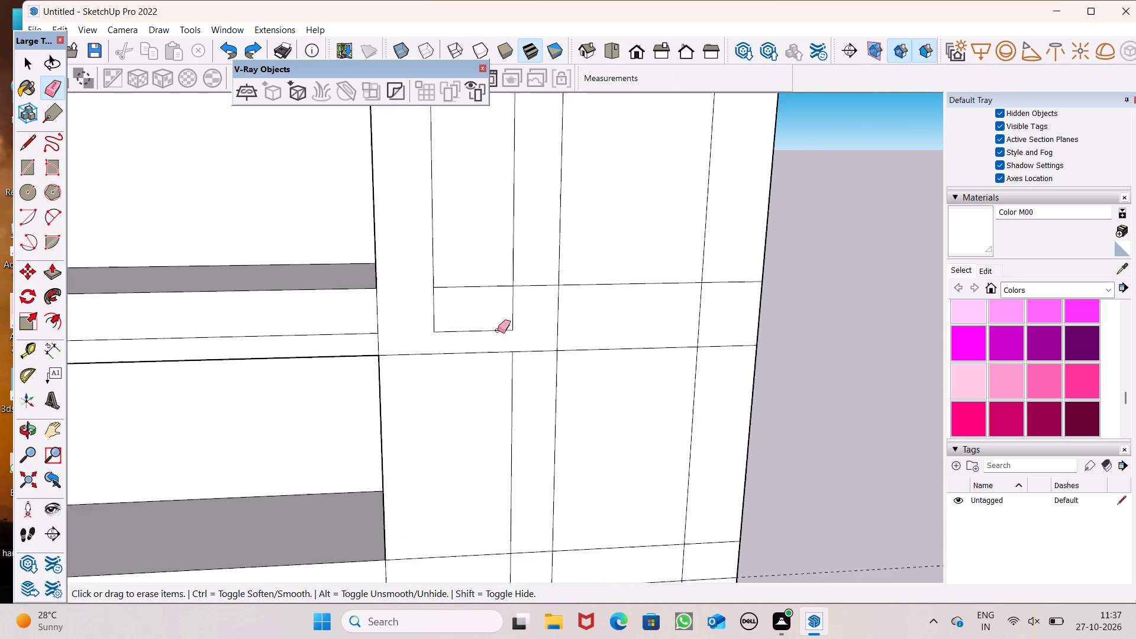
scroll(498, 330, up, 3)
drag(475, 274, 505, 256)
scroll(447, 278, down, 15)
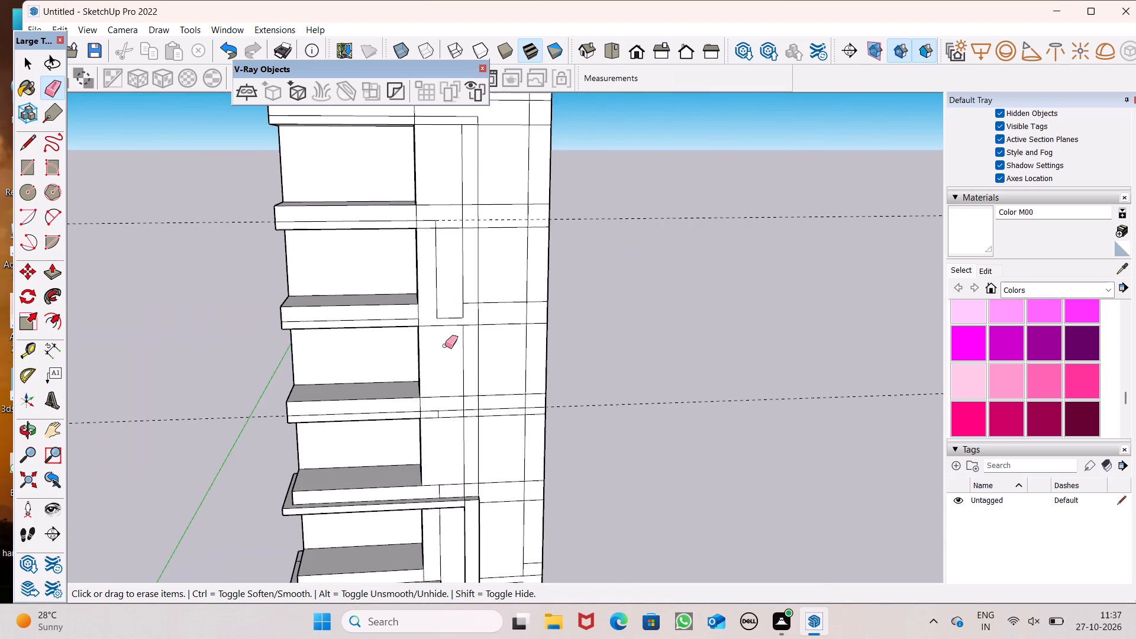
scroll(463, 269, up, 6)
scroll(452, 356, down, 3)
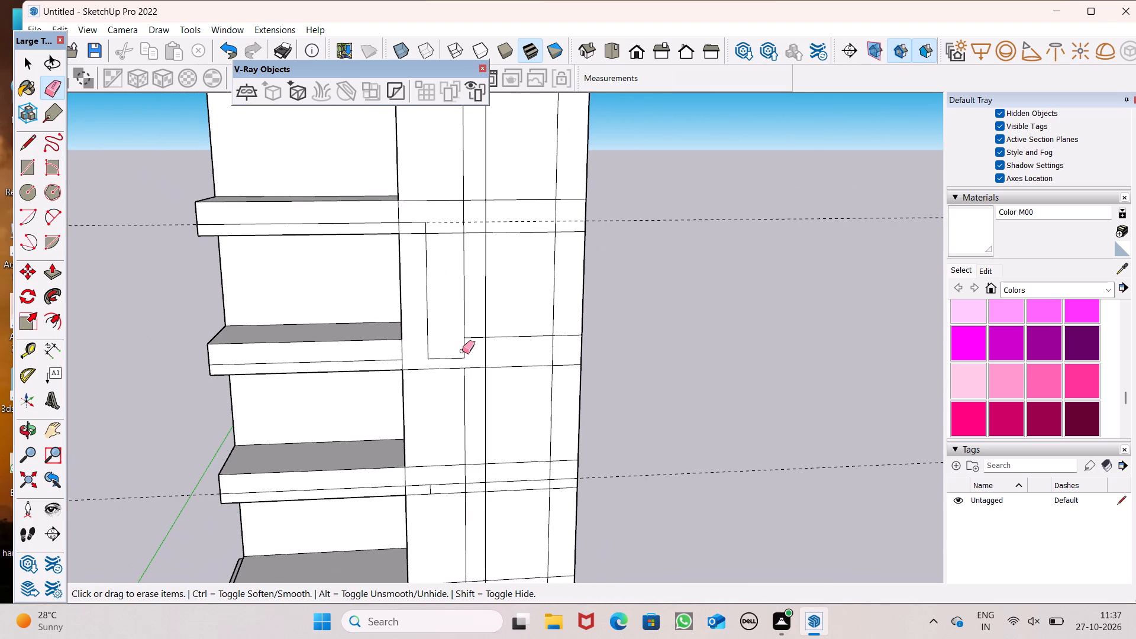
scroll(462, 351, up, 2)
scroll(483, 343, down, 4)
scroll(463, 232, up, 2)
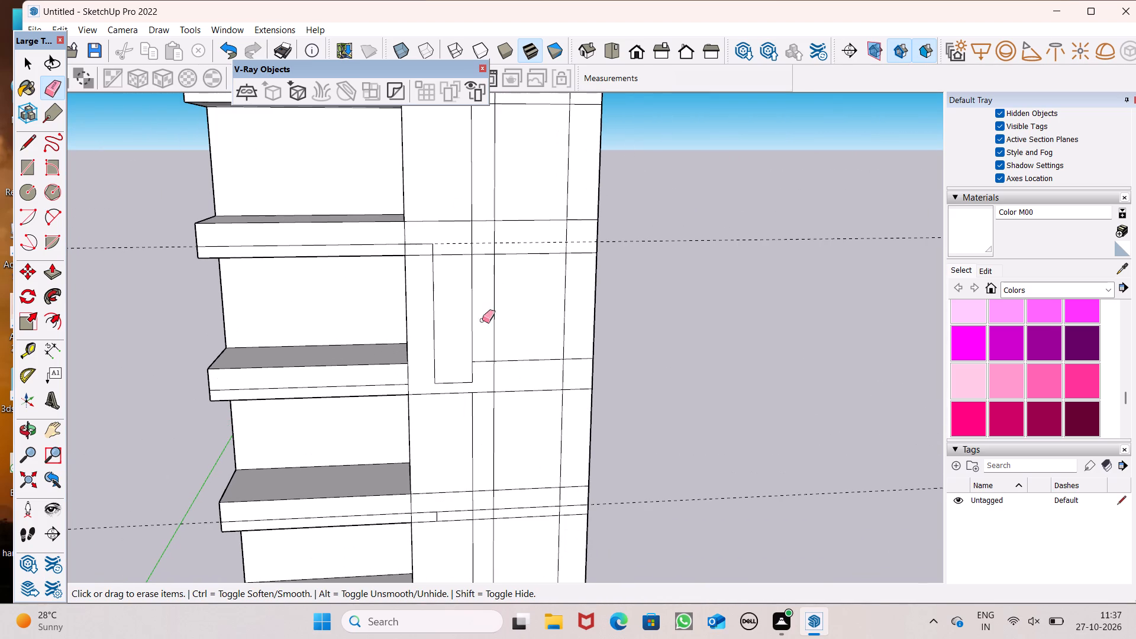
click(479, 359)
scroll(479, 344, up, 5)
drag(485, 363, 484, 375)
scroll(454, 205, down, 4)
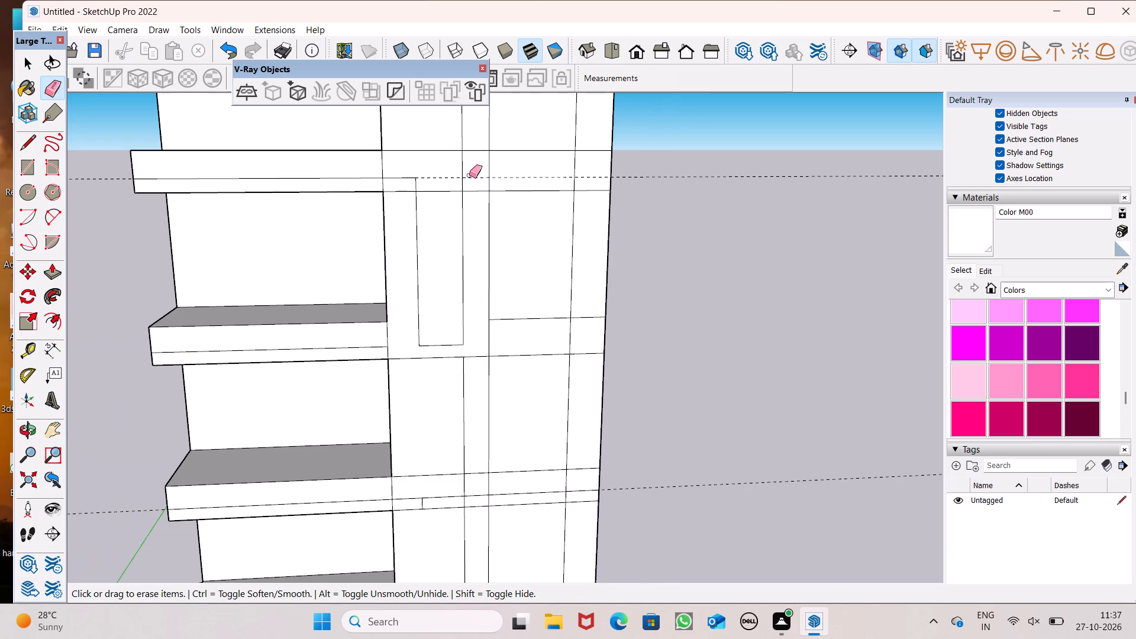
Erase the horizontal guide running through the third slab above the upper balcony frame.
drag(470, 175, 477, 182)
scroll(473, 190, down, 14)
scroll(450, 293, up, 3)
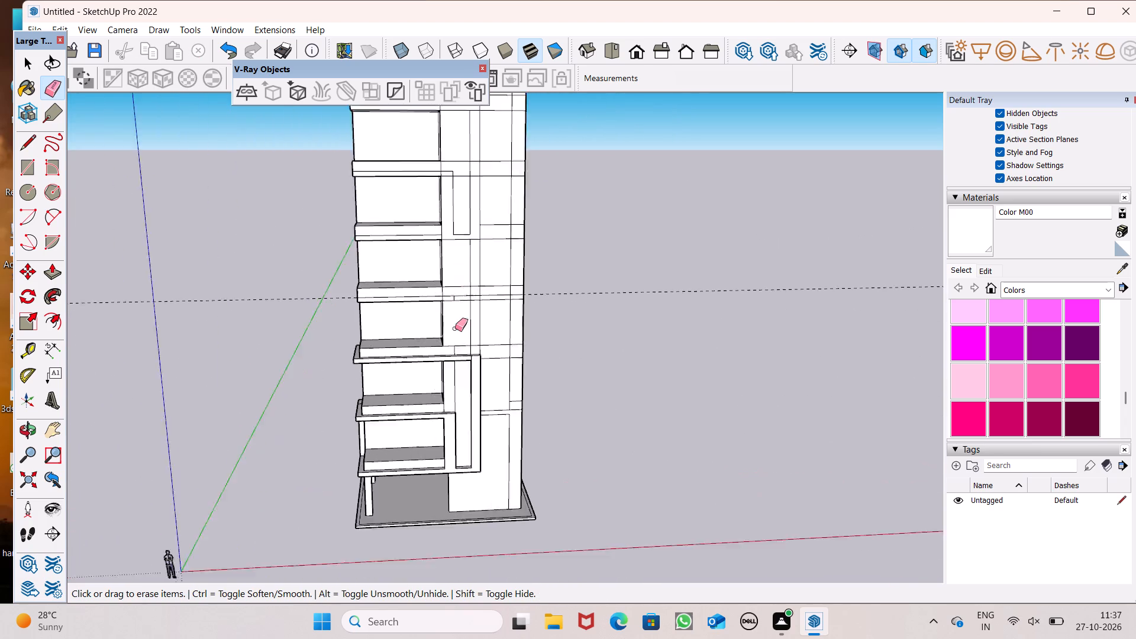
scroll(455, 328, up, 3)
scroll(446, 245, down, 2)
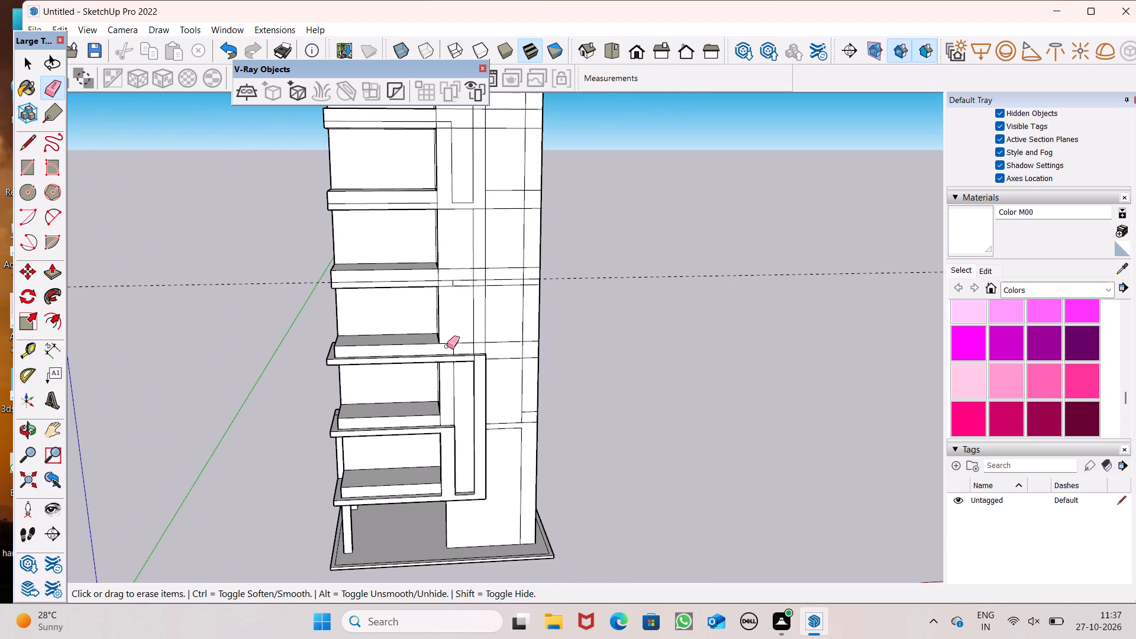
Erase the short corner-edge pieces below the guide line on the third and second slabs from the top, where they meet the side wall.
scroll(460, 299, down, 5)
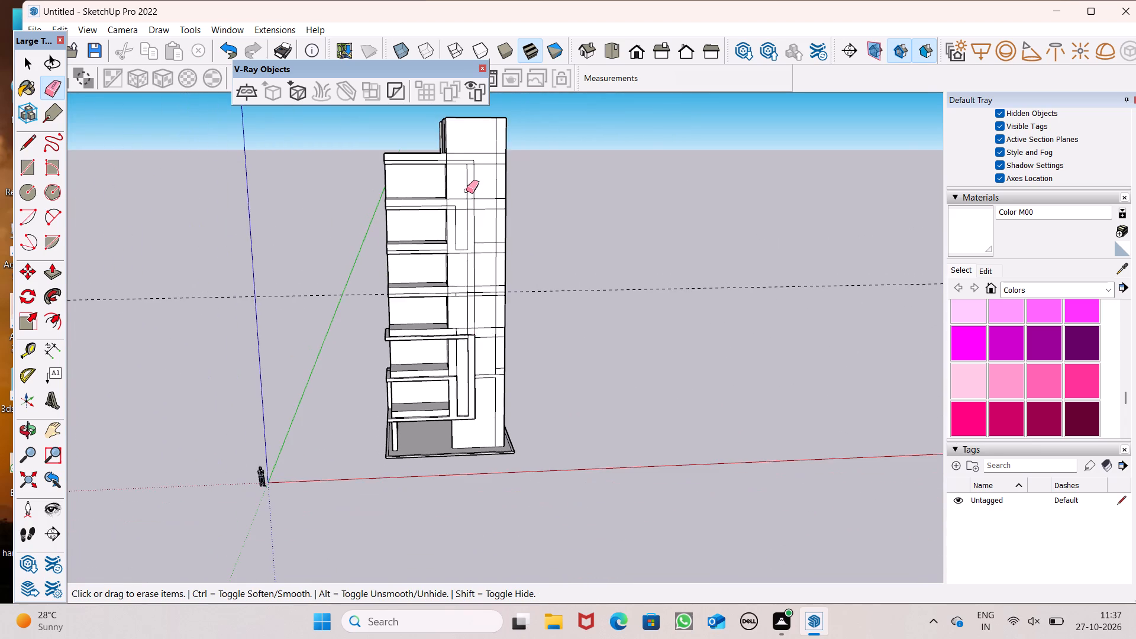
scroll(466, 191, up, 6)
scroll(461, 239, up, 2)
scroll(480, 270, down, 3)
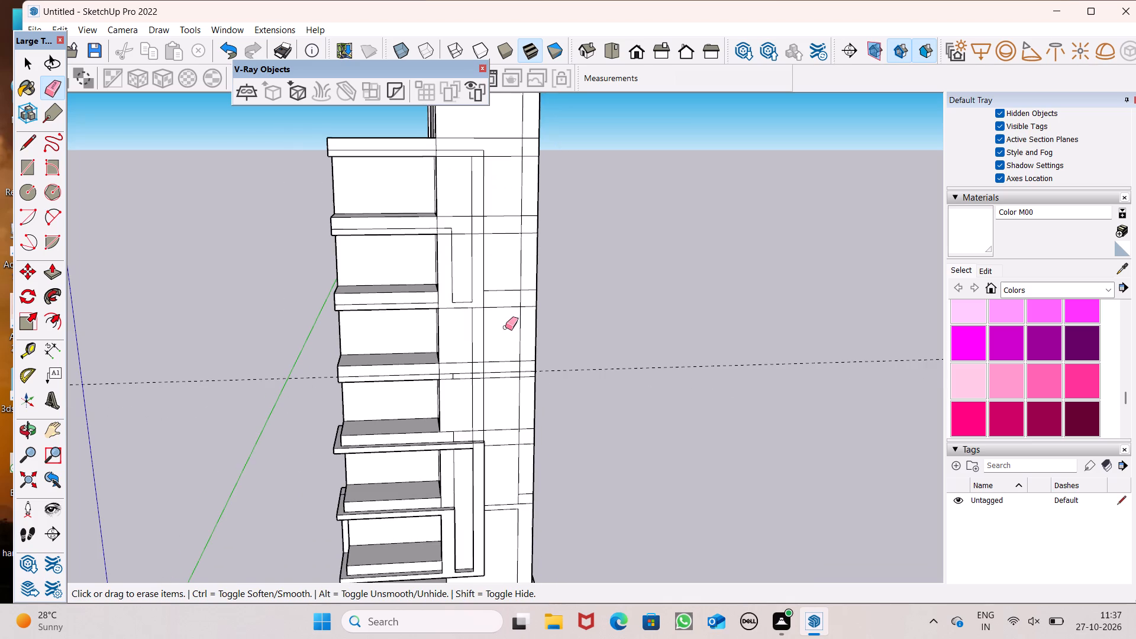
middle_drag(509, 327, 519, 388)
scroll(496, 357, up, 9)
scroll(425, 317, up, 4)
drag(400, 315, 407, 314)
scroll(447, 328, down, 12)
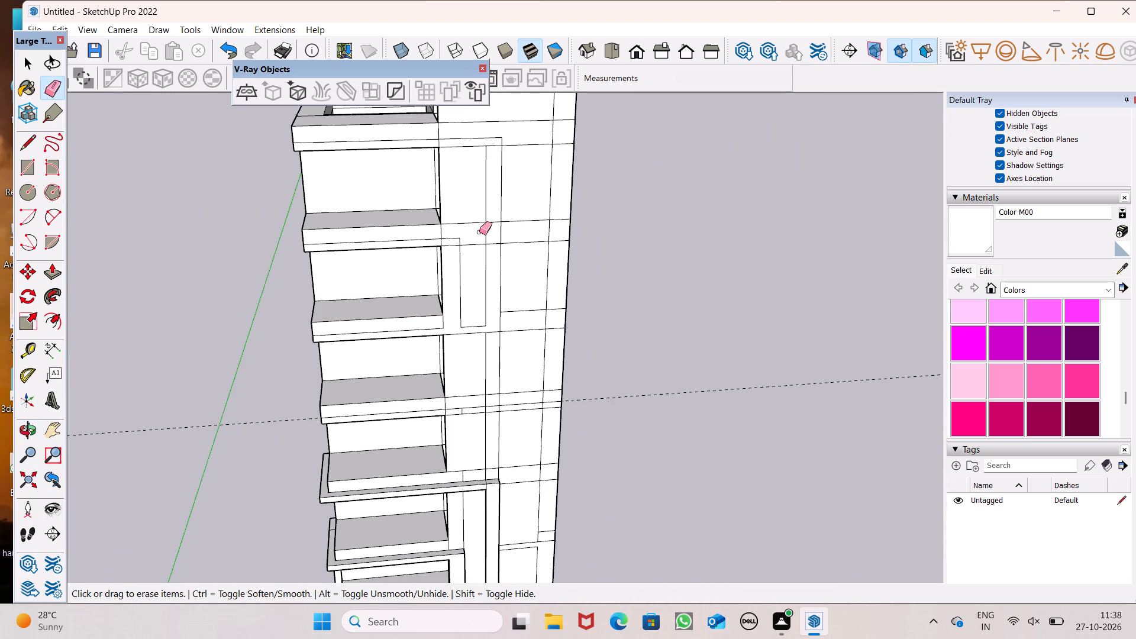
scroll(468, 248, up, 12)
drag(408, 230, 408, 225)
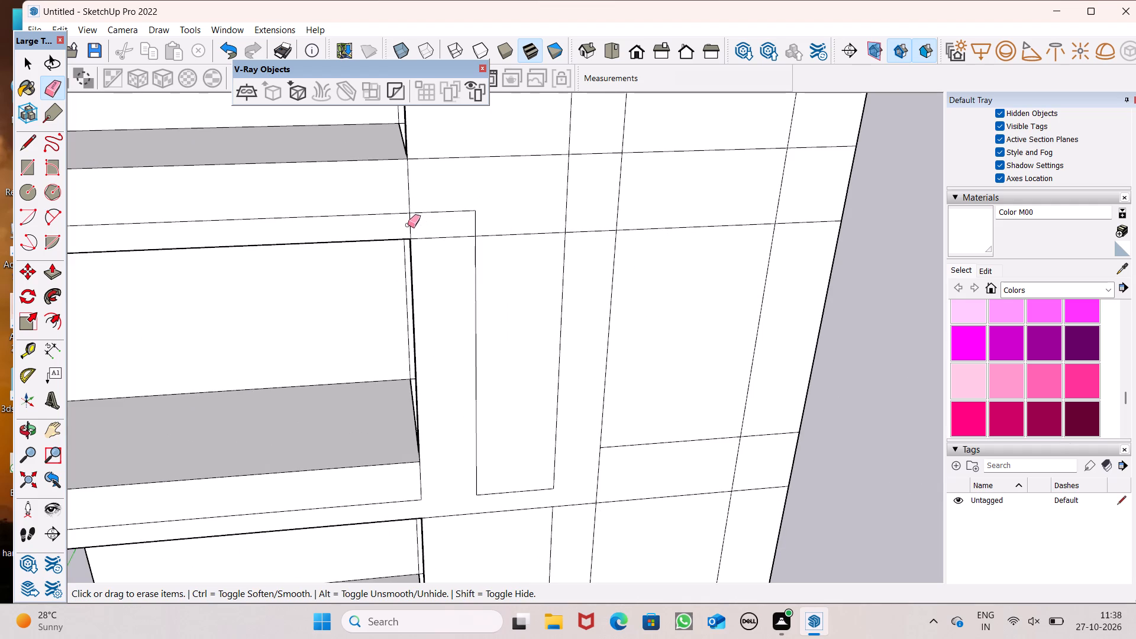
drag(408, 225, 427, 224)
Erase the second slab's two edge lines and the top slab's lower line where they cross the tall upper frame's vertical strip.
scroll(415, 212, down, 13)
scroll(461, 231, down, 3)
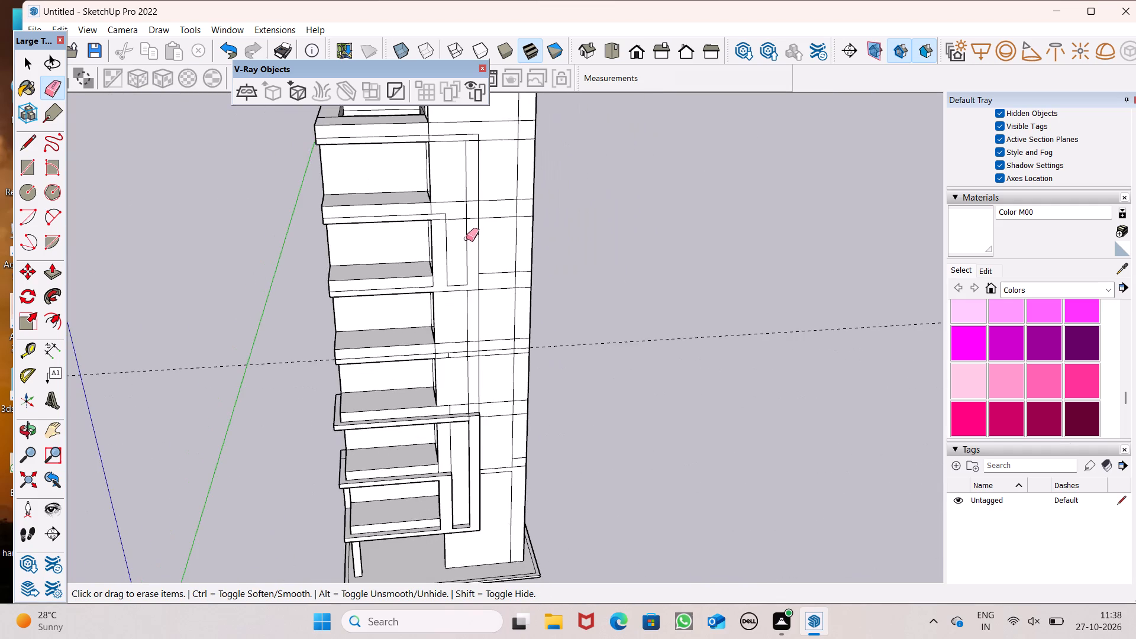
scroll(470, 240, down, 5)
middle_drag(480, 272, 474, 174)
scroll(473, 172, up, 9)
middle_drag(479, 184, 508, 272)
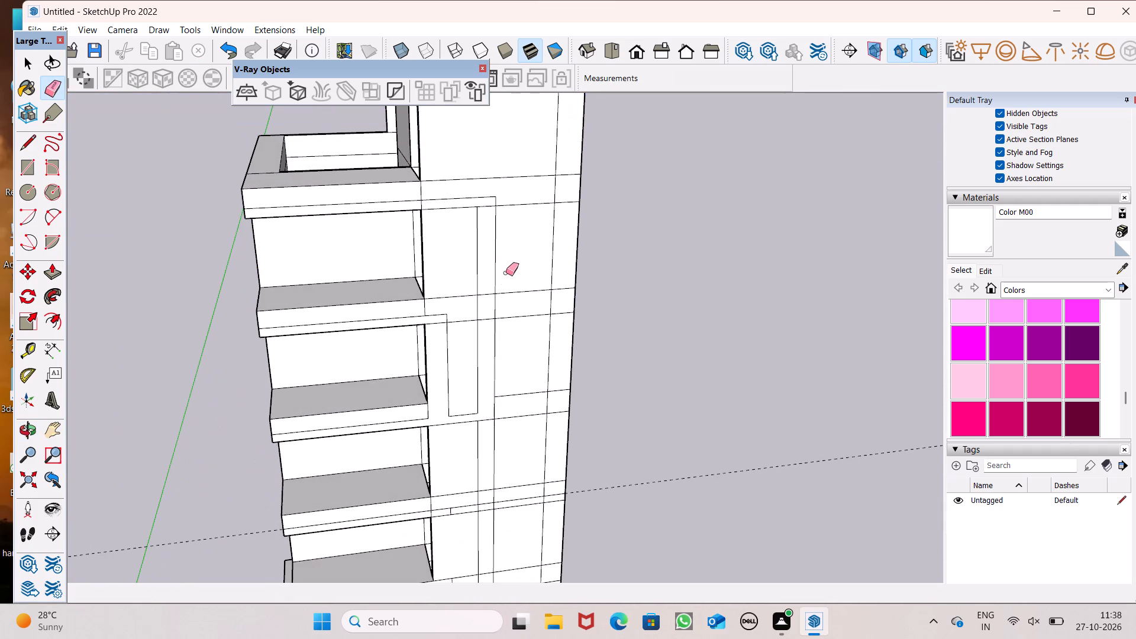
scroll(506, 302, up, 3)
drag(482, 324, 473, 313)
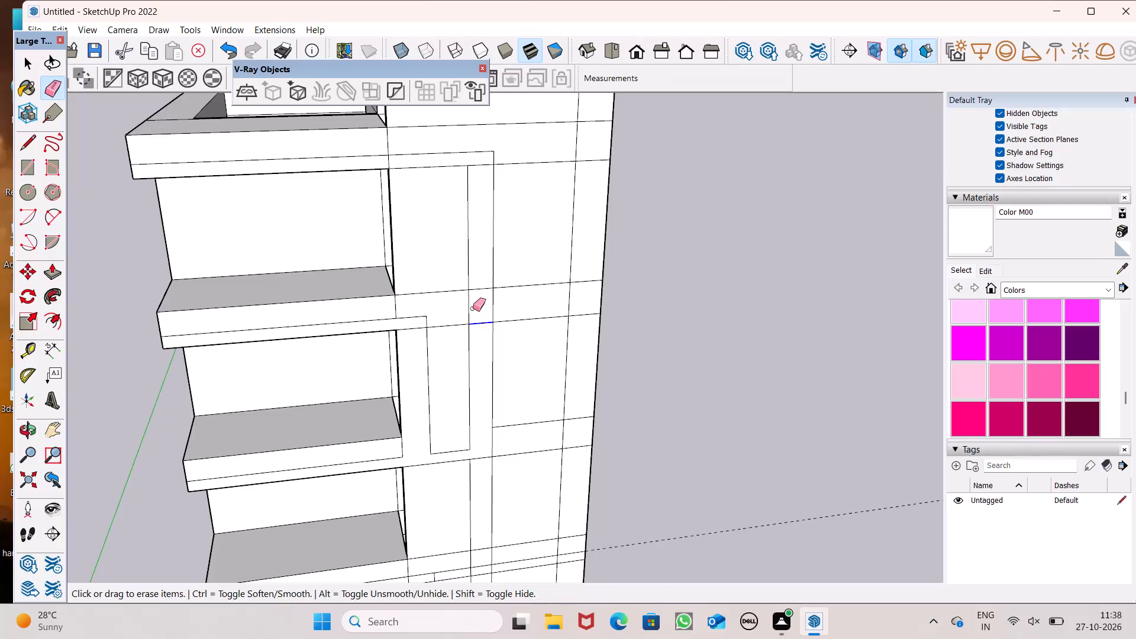
drag(476, 286, 482, 292)
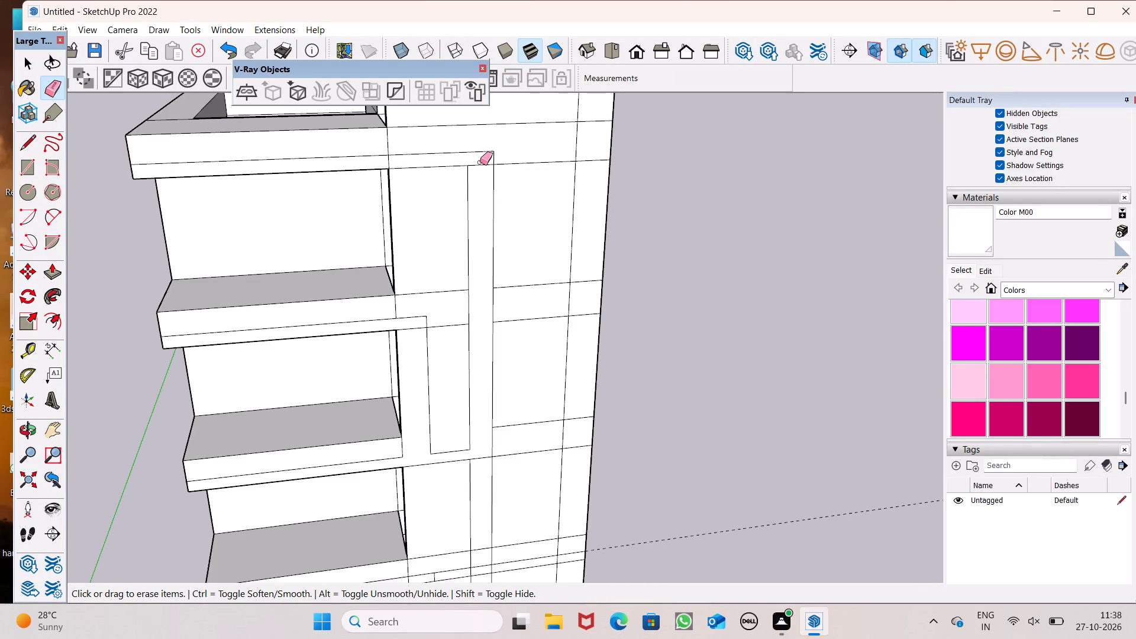
click(479, 161)
Erase the side wall's frame verticals between the fourth slab's underside and the existing upper balcony frame, including the short pieces through the fifth slab.
scroll(481, 175, down, 2)
middle_drag(384, 211, 481, 183)
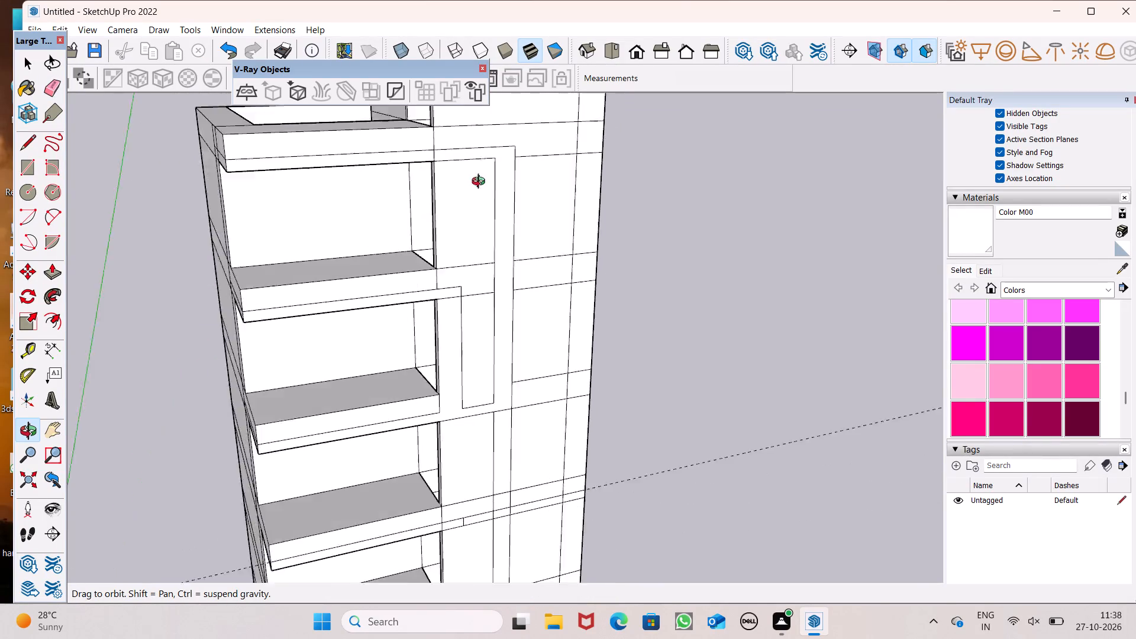
middle_drag(481, 183, 428, 157)
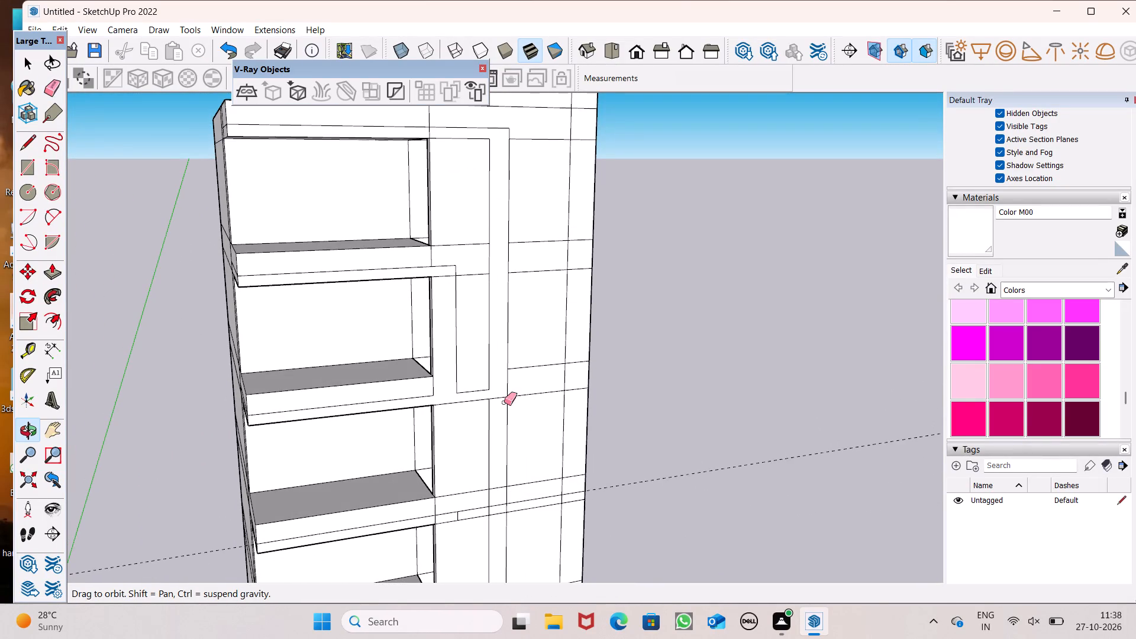
scroll(496, 397, down, 4)
scroll(408, 384, down, 4)
middle_drag(442, 468, 362, 444)
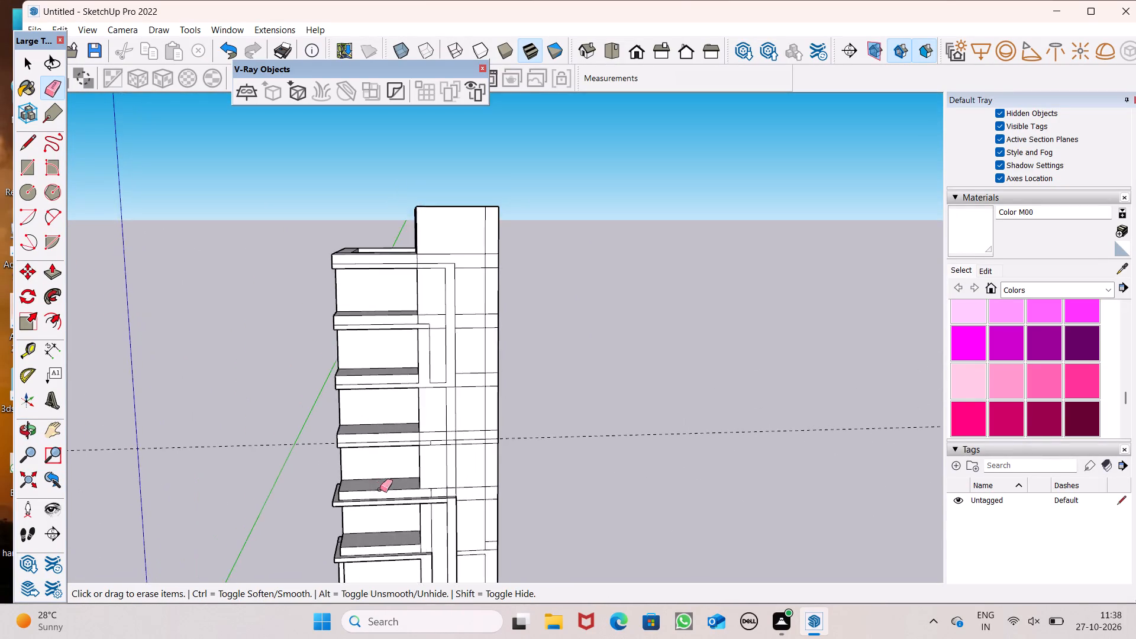
scroll(404, 489, up, 5)
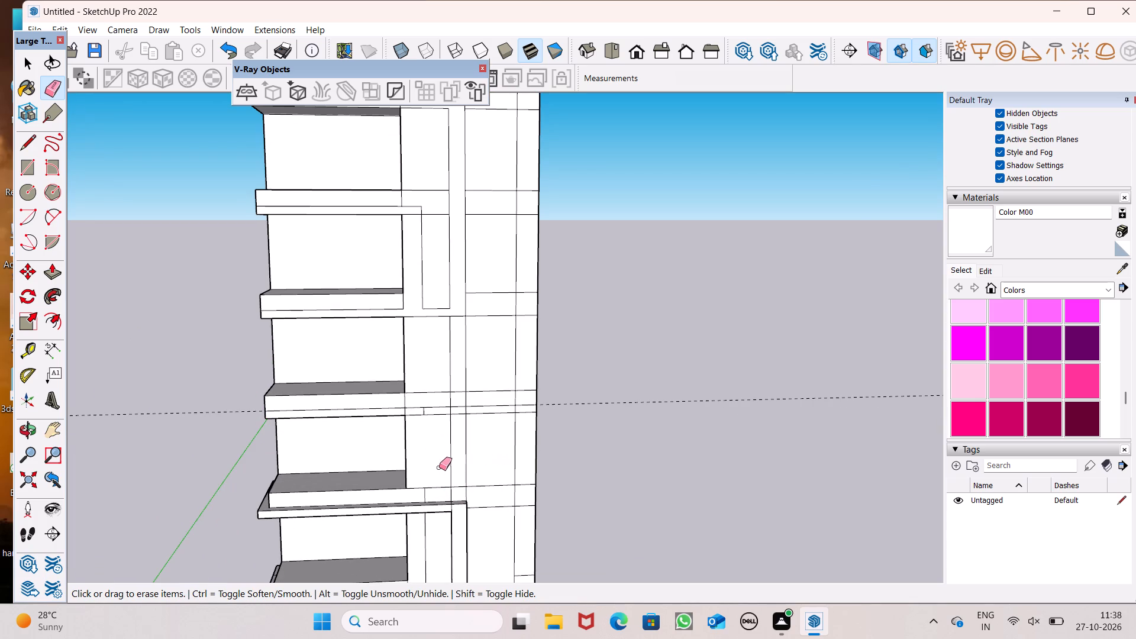
drag(439, 467, 469, 463)
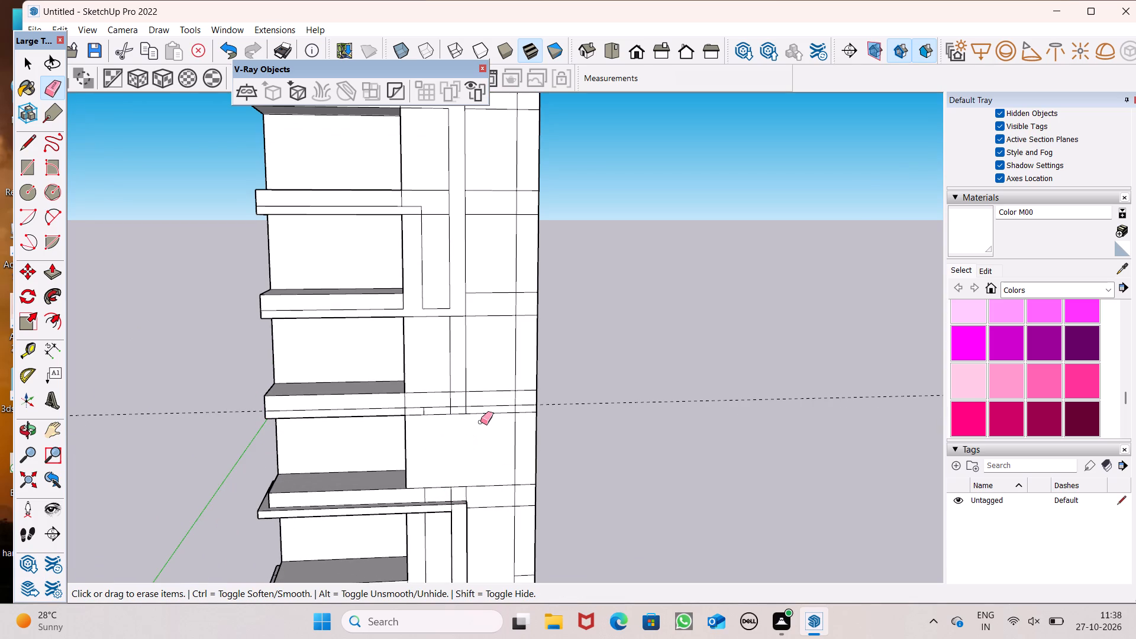
scroll(441, 516, up, 6)
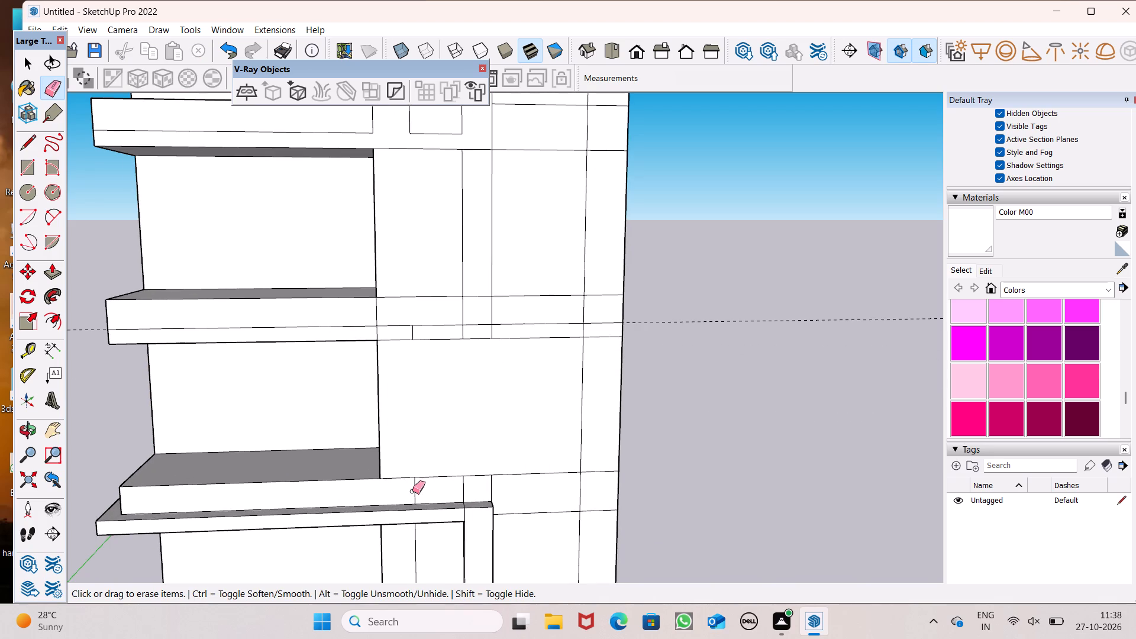
drag(411, 491, 463, 490)
Examine the balconies and slab lines around the opposite wall and compare them with the side wall.
scroll(469, 446, down, 12)
middle_drag(451, 512, 447, 598)
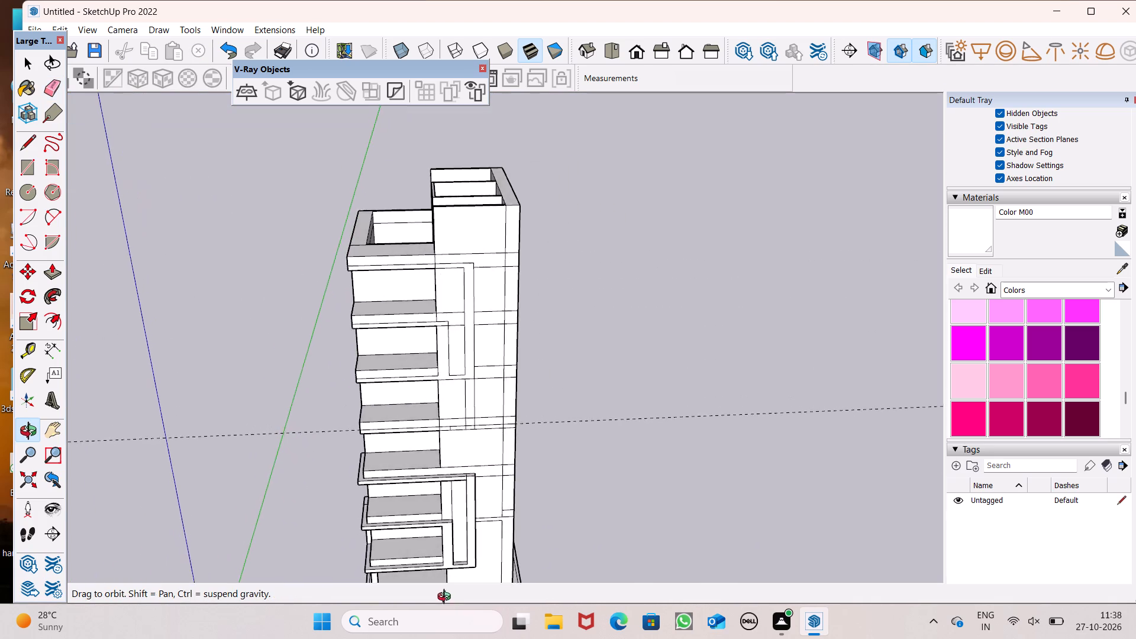
middle_drag(447, 598, 839, 550)
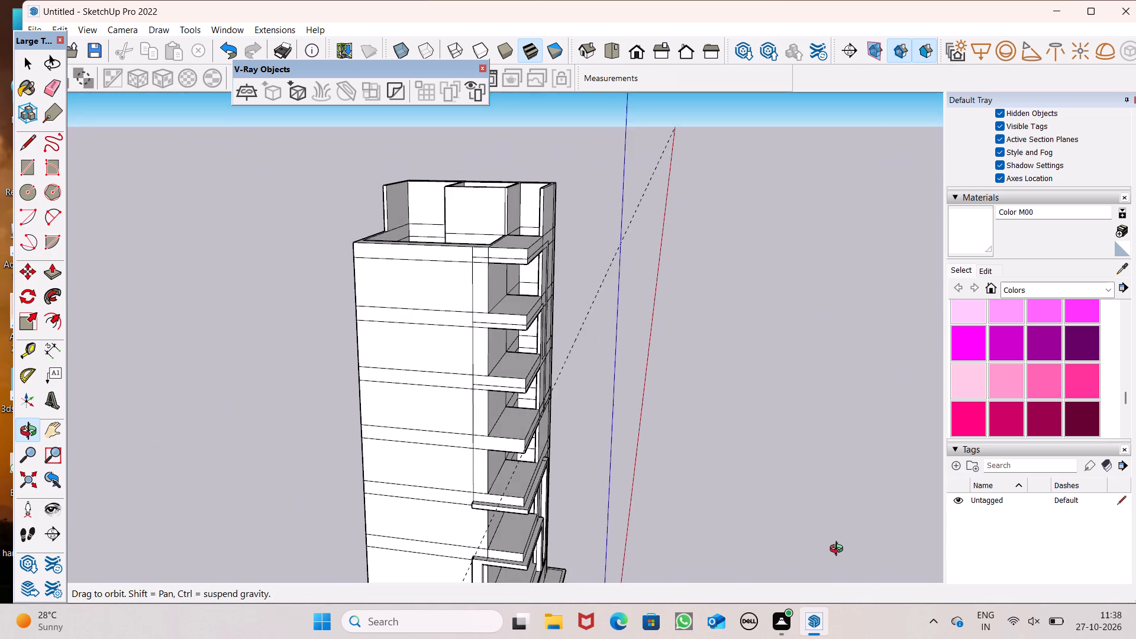
middle_drag(839, 550, 845, 554)
middle_drag(467, 451, 488, 440)
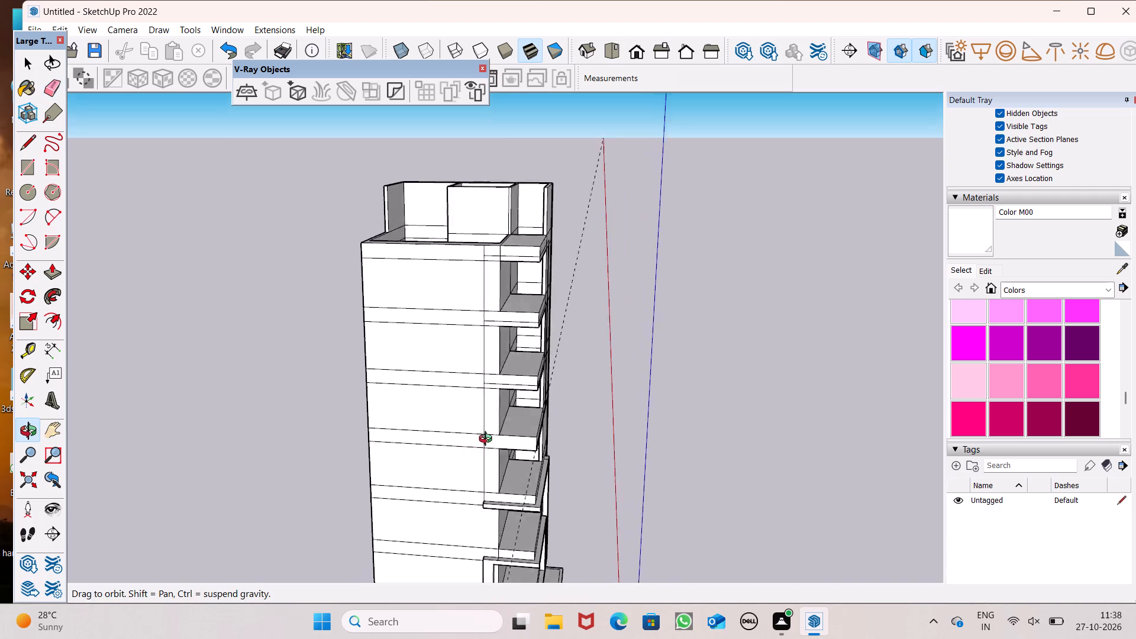
middle_drag(488, 440, 192, 476)
scroll(312, 457, up, 1)
middle_drag(312, 457, 489, 426)
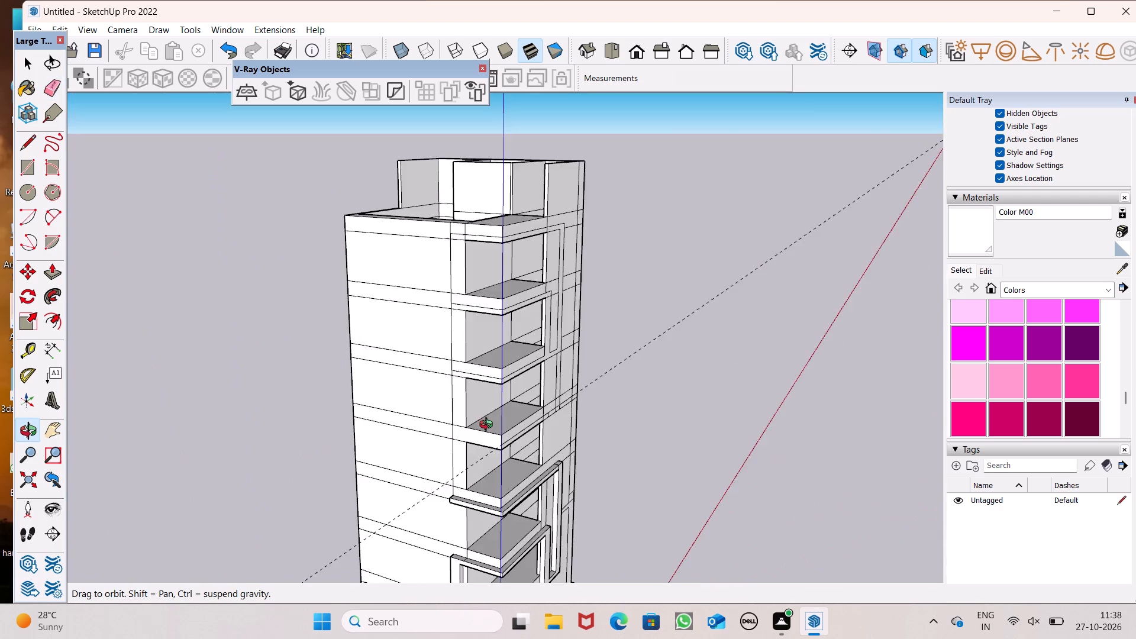
middle_drag(489, 426, 191, 450)
scroll(577, 450, up, 6)
scroll(553, 438, down, 3)
middle_drag(547, 445, 570, 365)
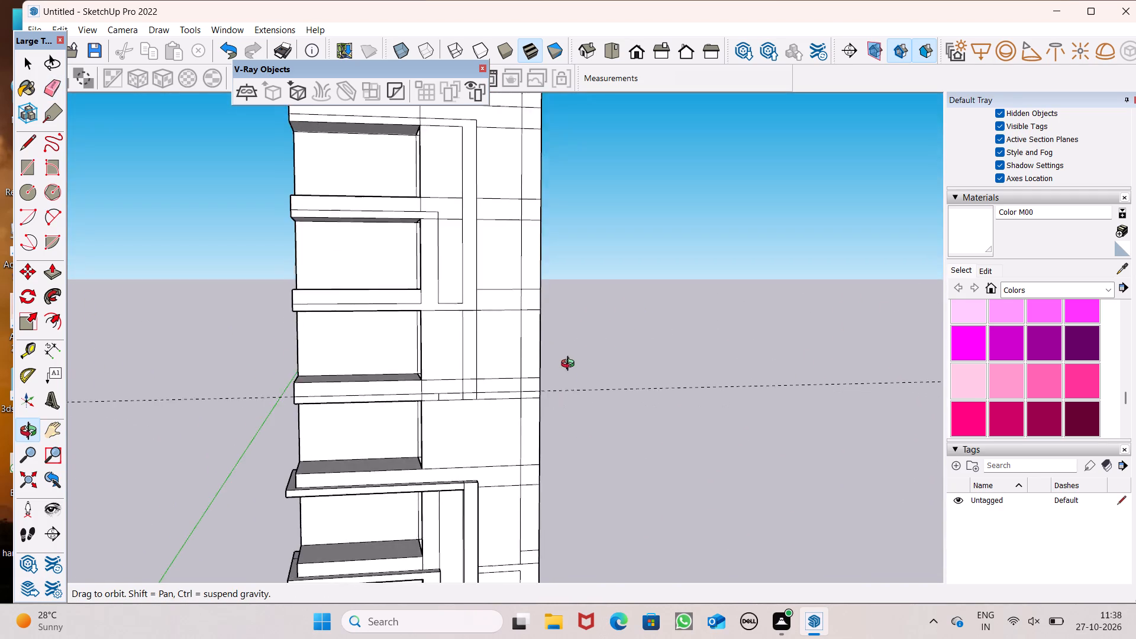
middle_drag(570, 365, 563, 363)
Erase the four short vertical pieces between the guide line and the lower edge of the fourth slab on the side wall.
scroll(463, 359, up, 7)
scroll(454, 413, up, 7)
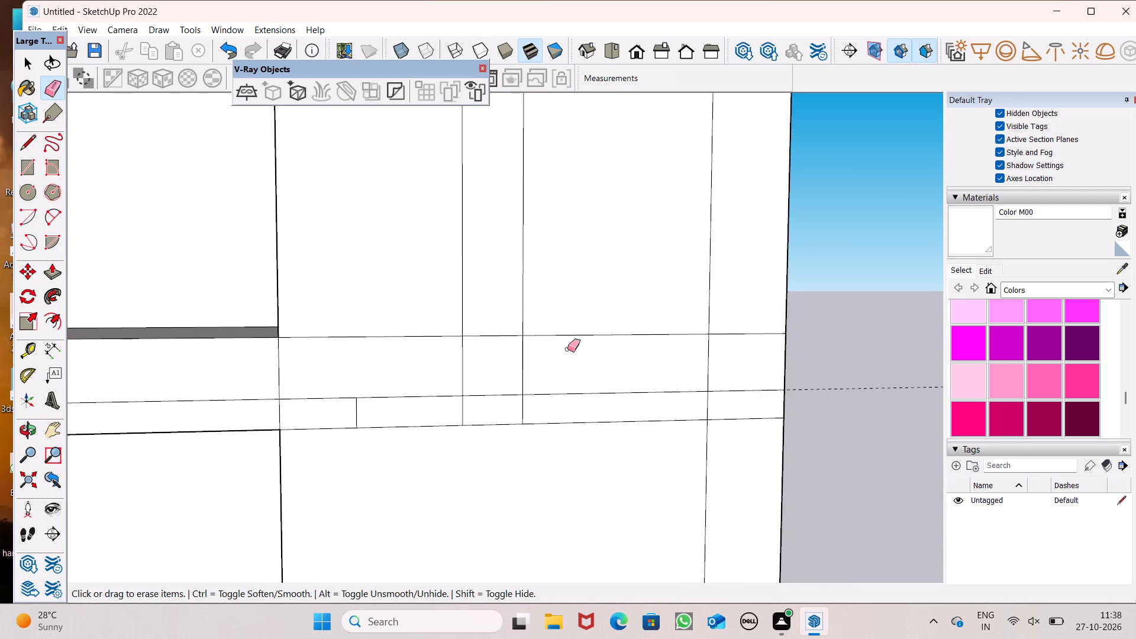
scroll(581, 347, down, 1)
scroll(582, 346, up, 1)
scroll(584, 346, down, 11)
middle_drag(619, 382, 606, 399)
scroll(590, 395, up, 7)
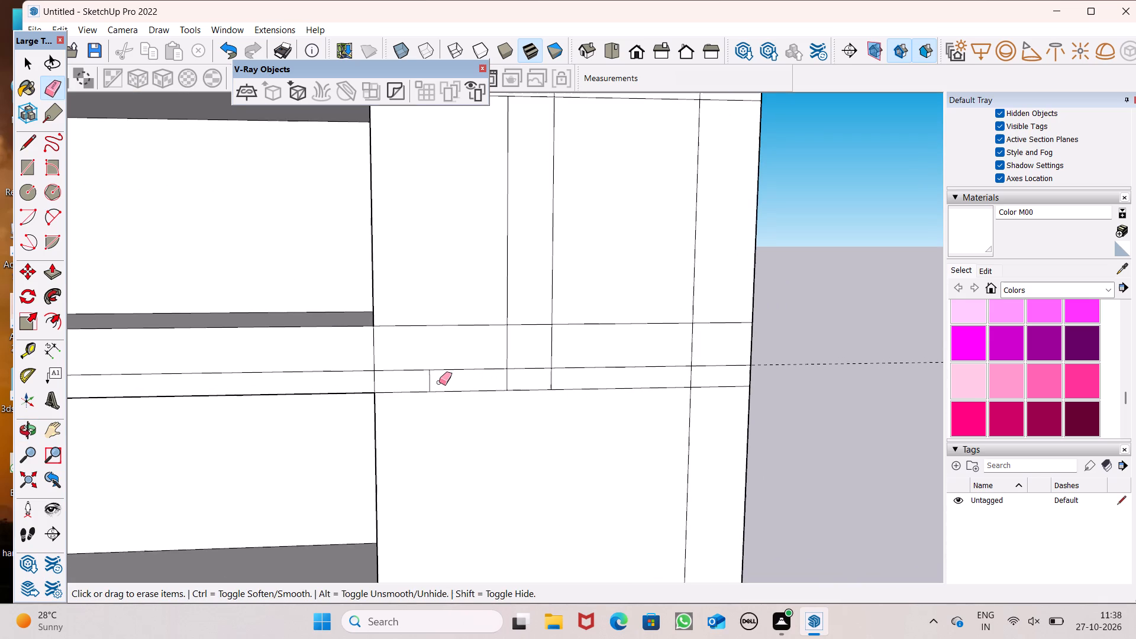
scroll(439, 382, down, 2)
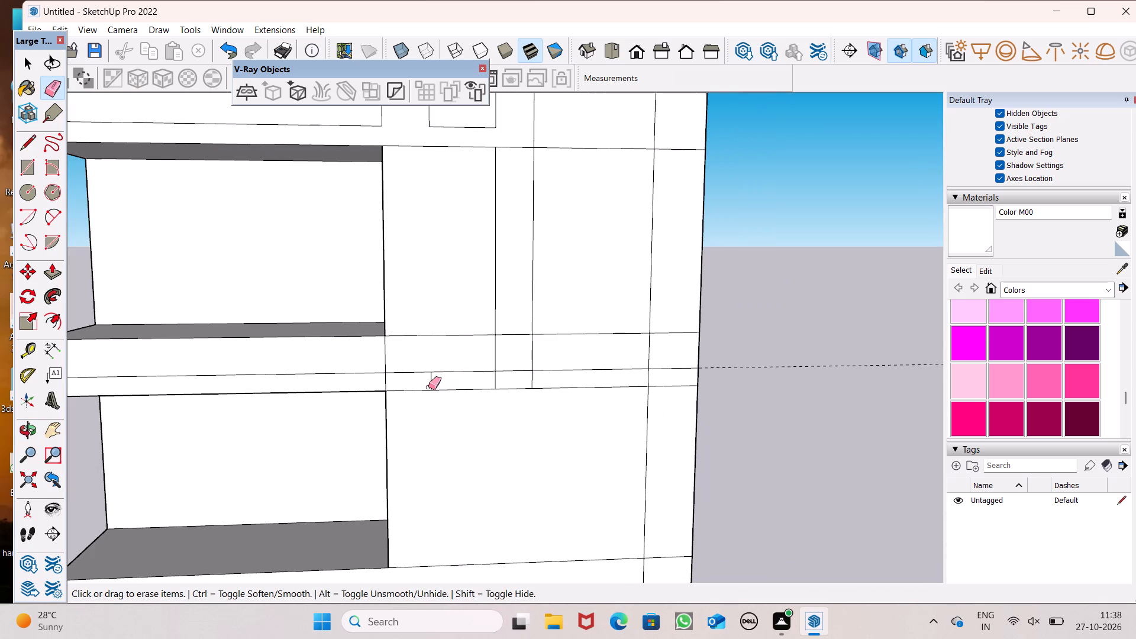
drag(426, 382, 438, 379)
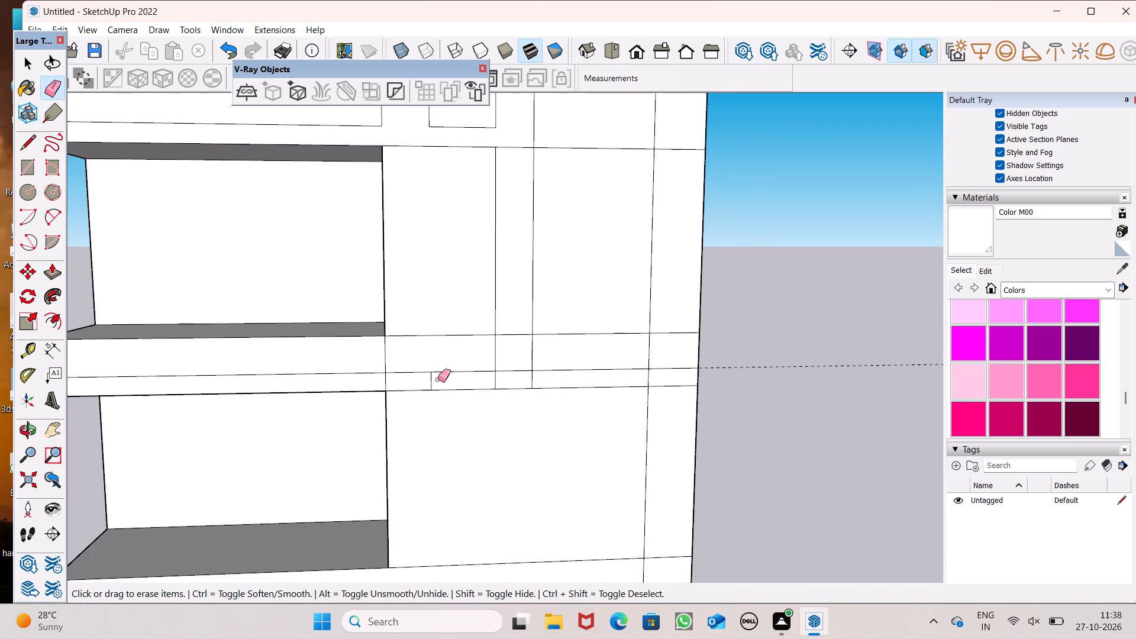
drag(438, 379, 654, 373)
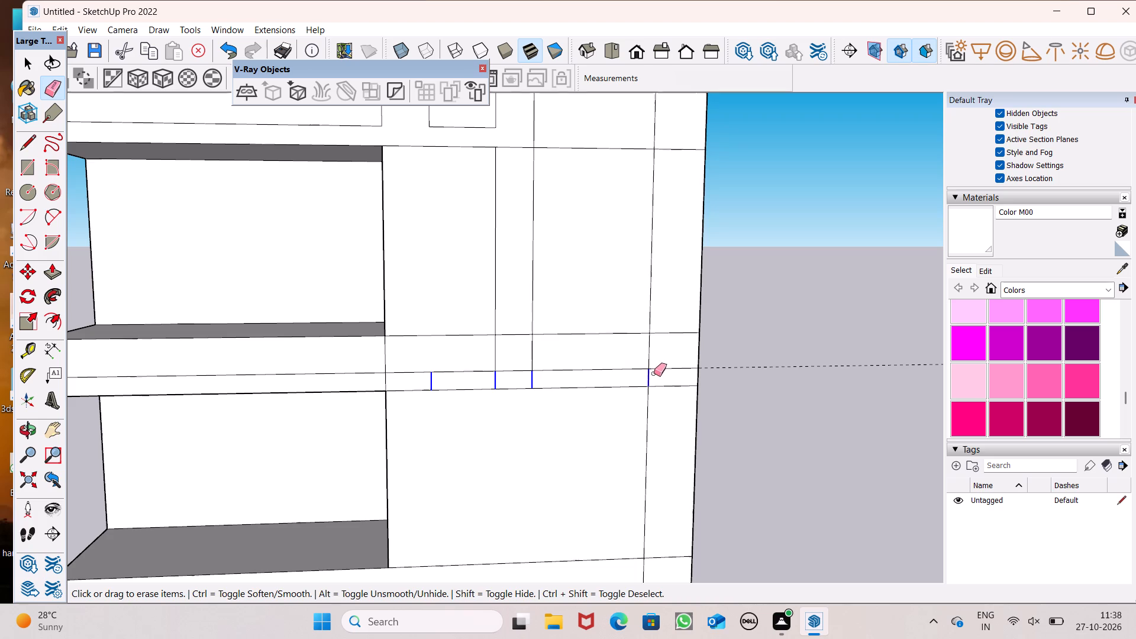
drag(654, 373, 662, 366)
Erase the fourth and third slabs' horizontal lines within the outer corner strip of the side wall, keeping the fourth slab's lower edge.
scroll(663, 369, down, 4)
drag(677, 333, 674, 359)
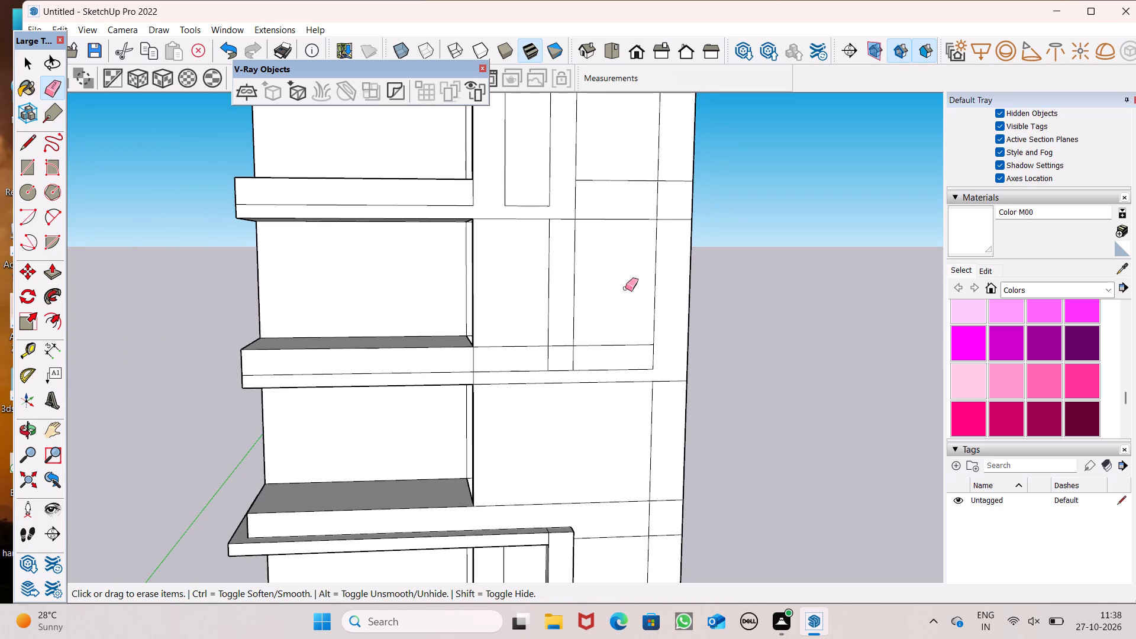
drag(675, 176, 674, 244)
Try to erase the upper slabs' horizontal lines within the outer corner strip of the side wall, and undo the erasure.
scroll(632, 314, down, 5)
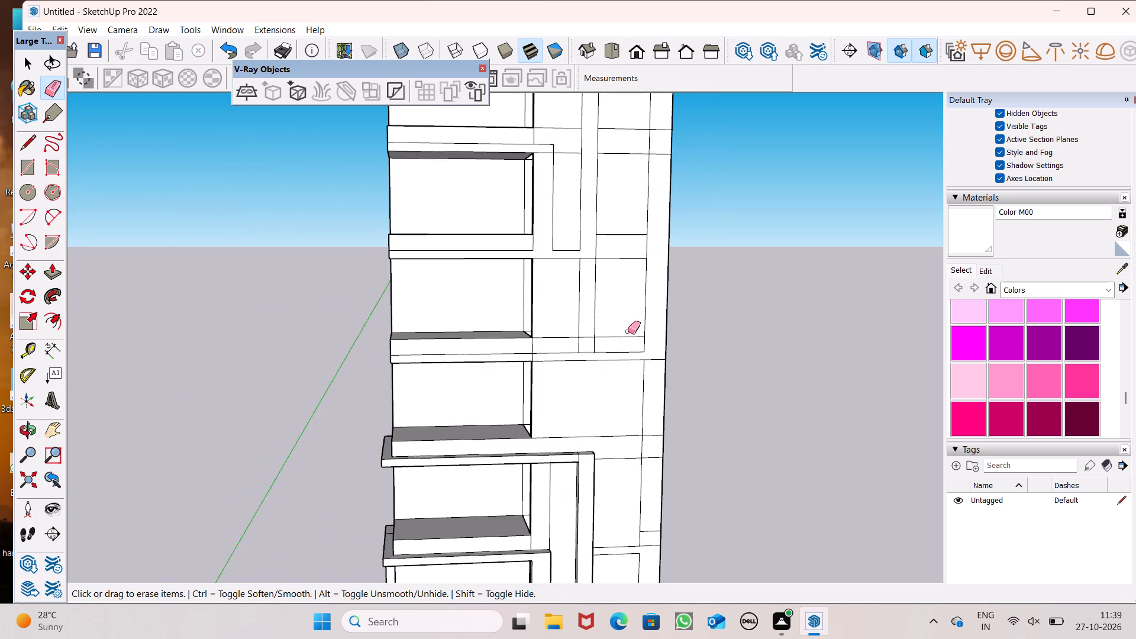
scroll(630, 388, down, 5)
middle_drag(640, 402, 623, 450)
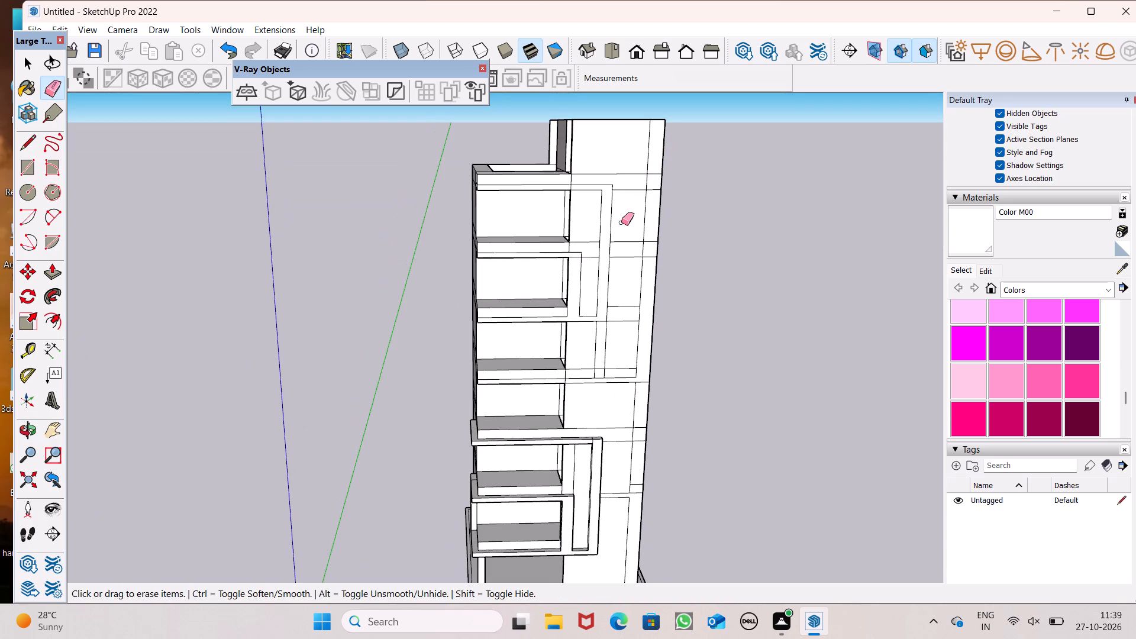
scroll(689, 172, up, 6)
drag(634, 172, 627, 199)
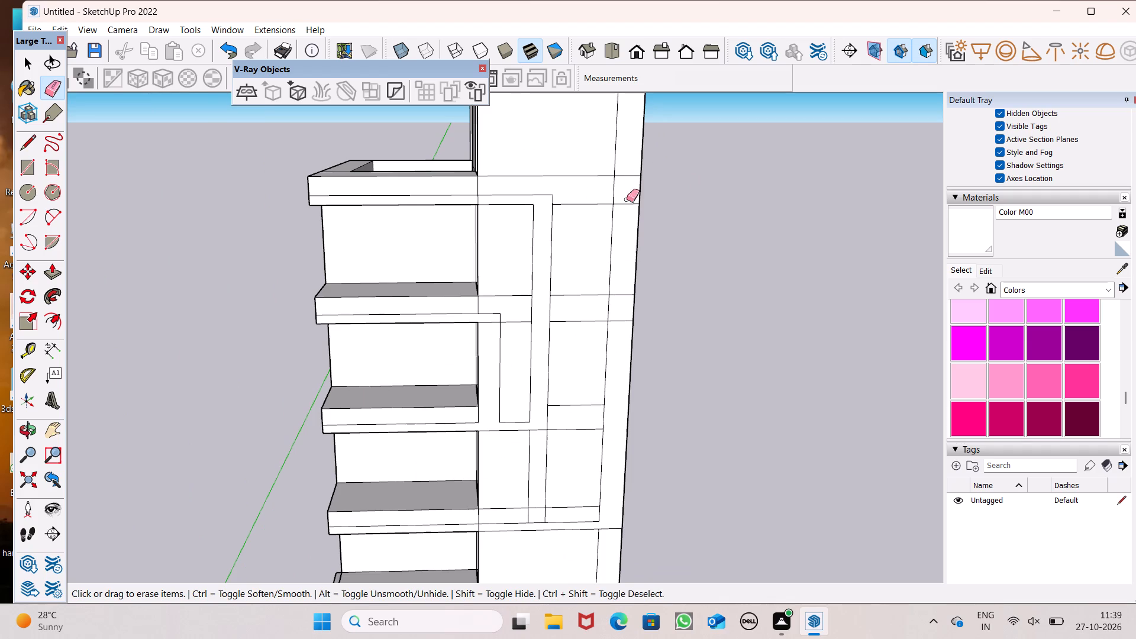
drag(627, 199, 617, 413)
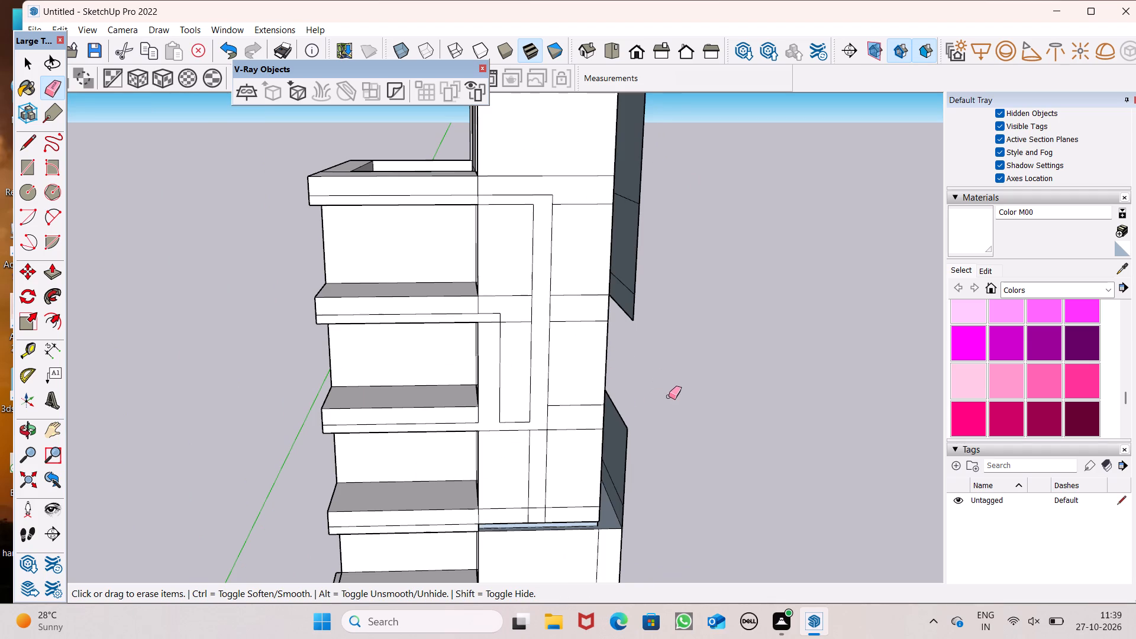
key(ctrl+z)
Erase the second and top slabs' horizontal lines between the outermost vertical and the building's corner edge on the side wall.
drag(619, 285, 617, 311)
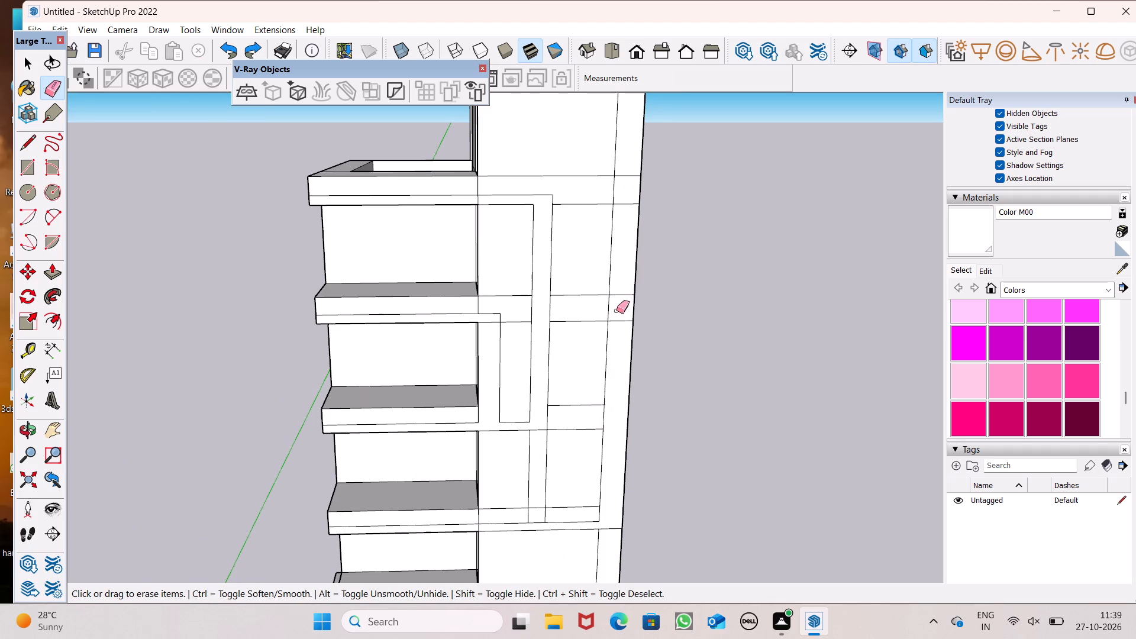
drag(617, 311, 616, 321)
drag(621, 170, 625, 220)
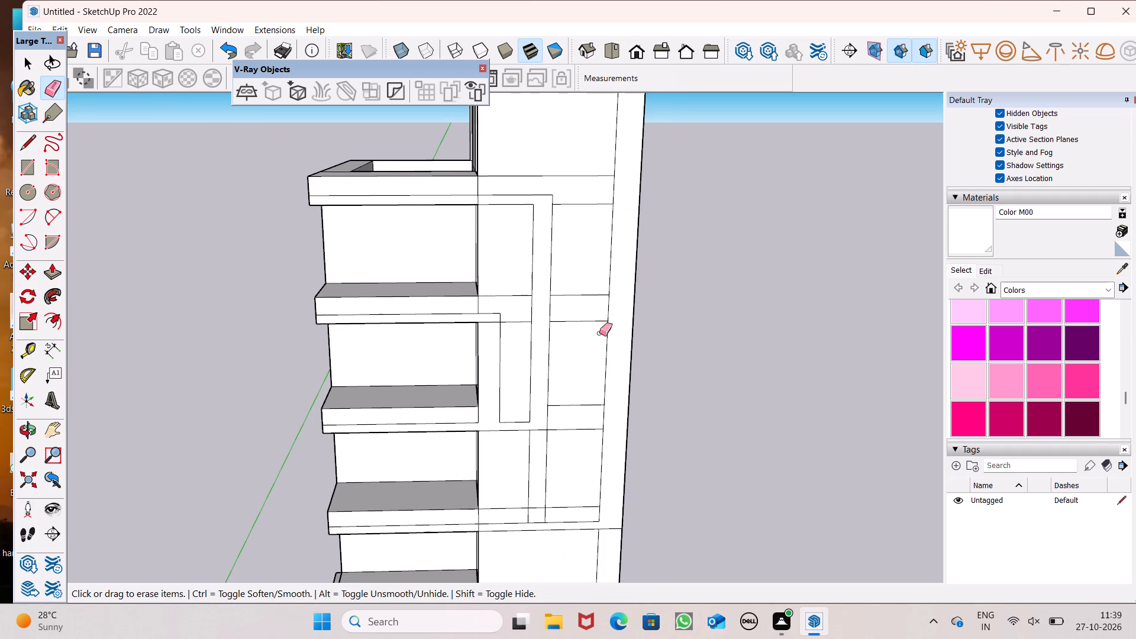
Draw a short horizontal line across the outer corner strip near the top of the tower's side wall.
scroll(585, 359, down, 7)
middle_drag(663, 421, 680, 366)
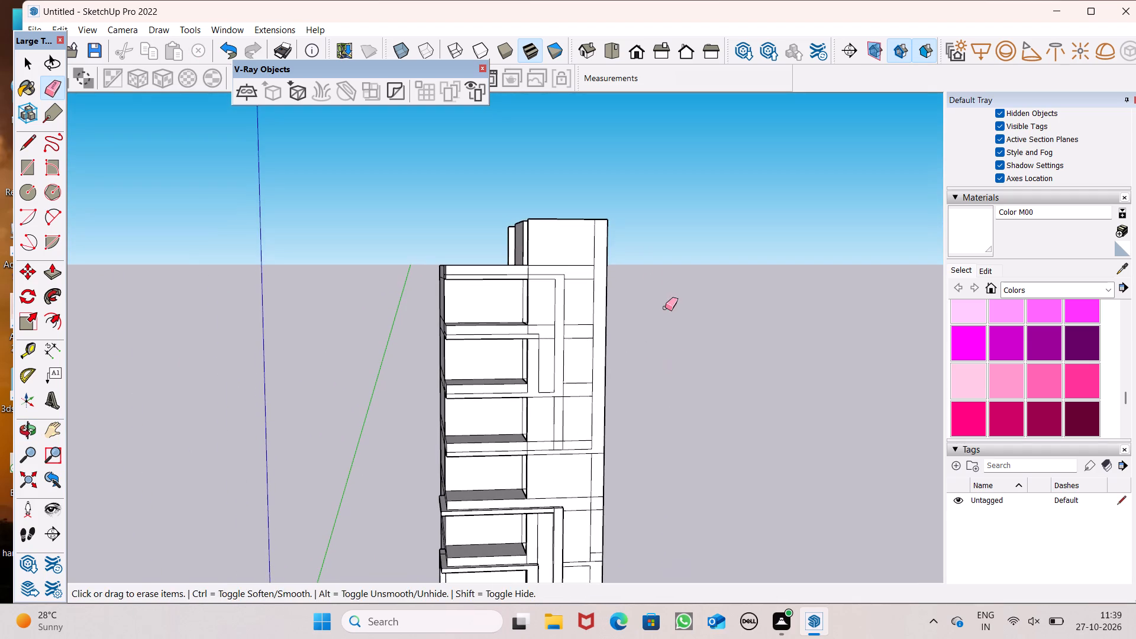
click(28, 143)
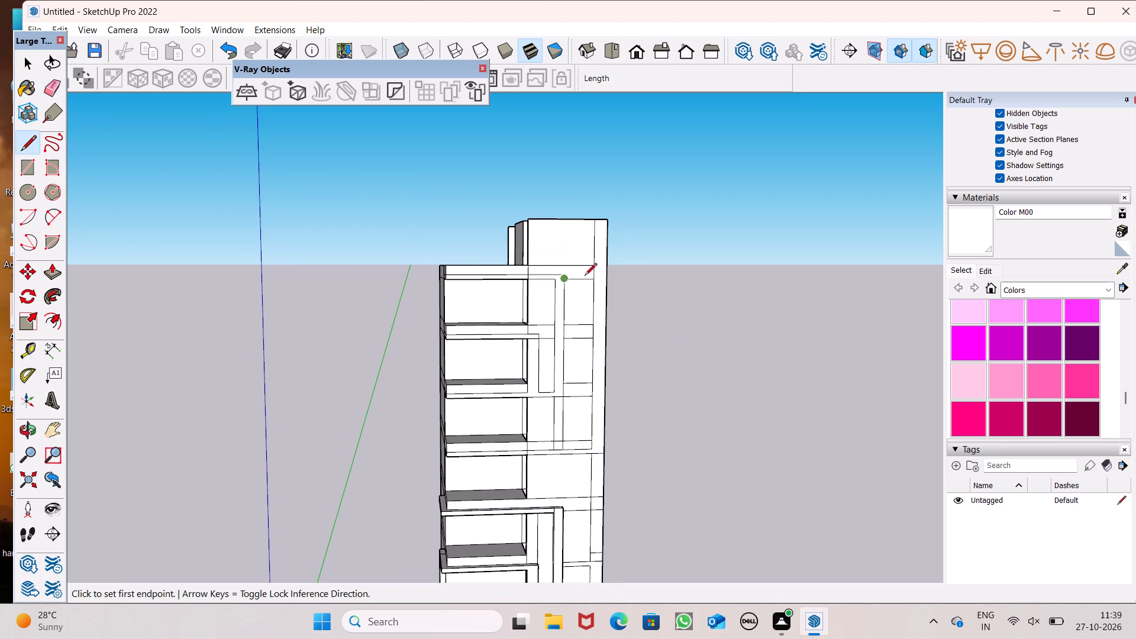
scroll(587, 275, up, 7)
scroll(606, 212, up, 5)
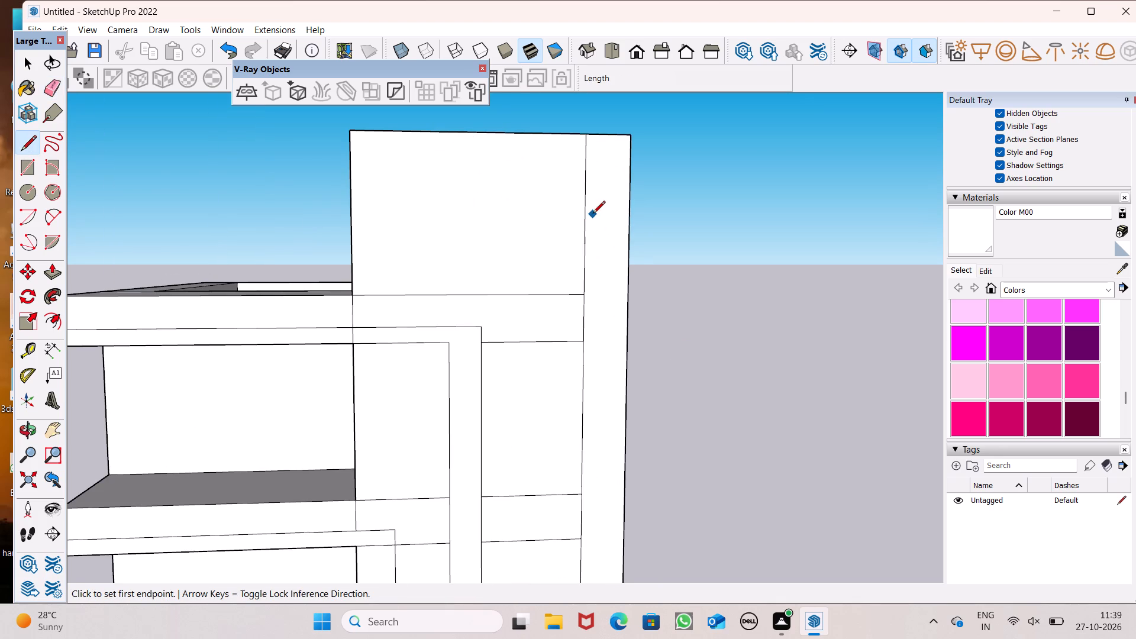
middle_drag(615, 211, 609, 239)
scroll(617, 212, up, 1)
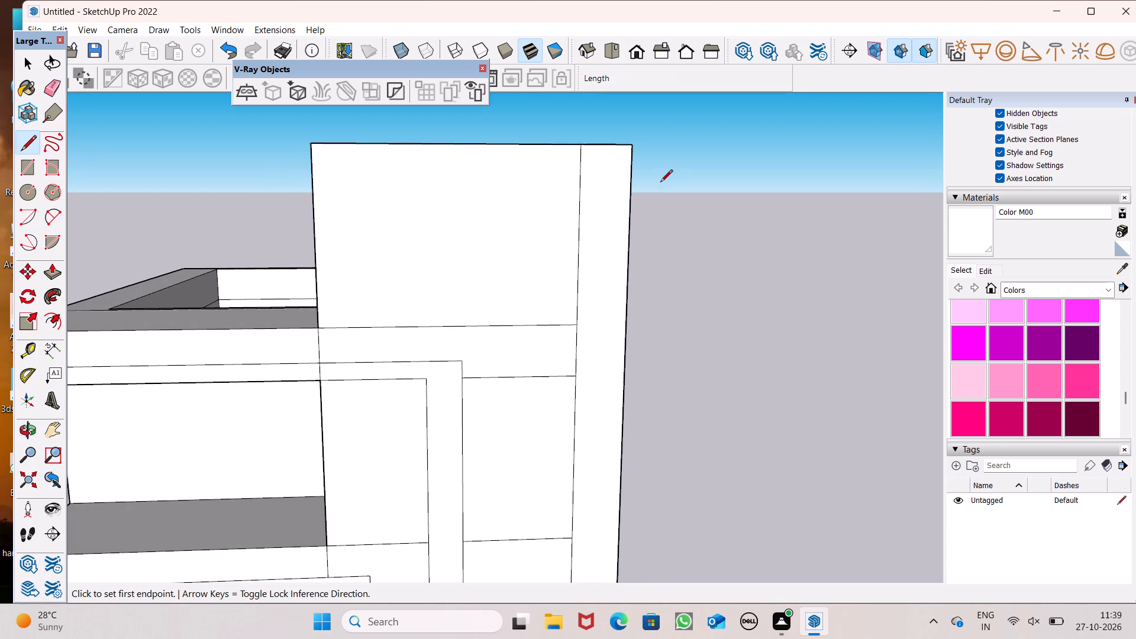
scroll(662, 175, up, 3)
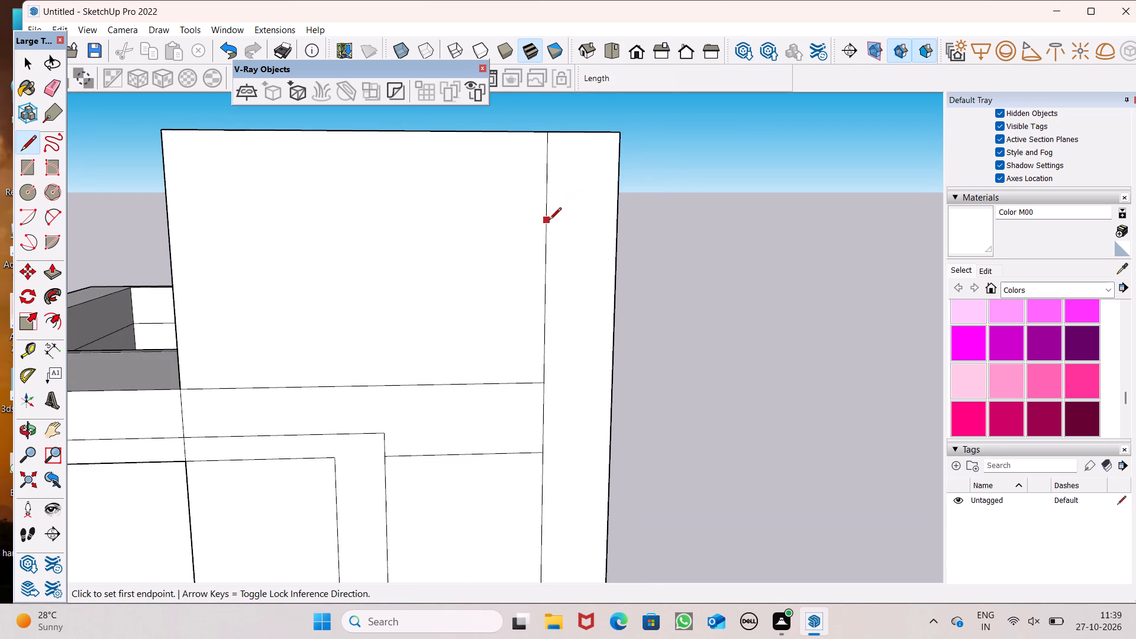
drag(549, 221, 559, 221)
click(619, 223)
Draw a line about 1' 3 5/16" across the top of the lowest balcony frame, between the wall and the frame's inner corner.
scroll(688, 156, down, 9)
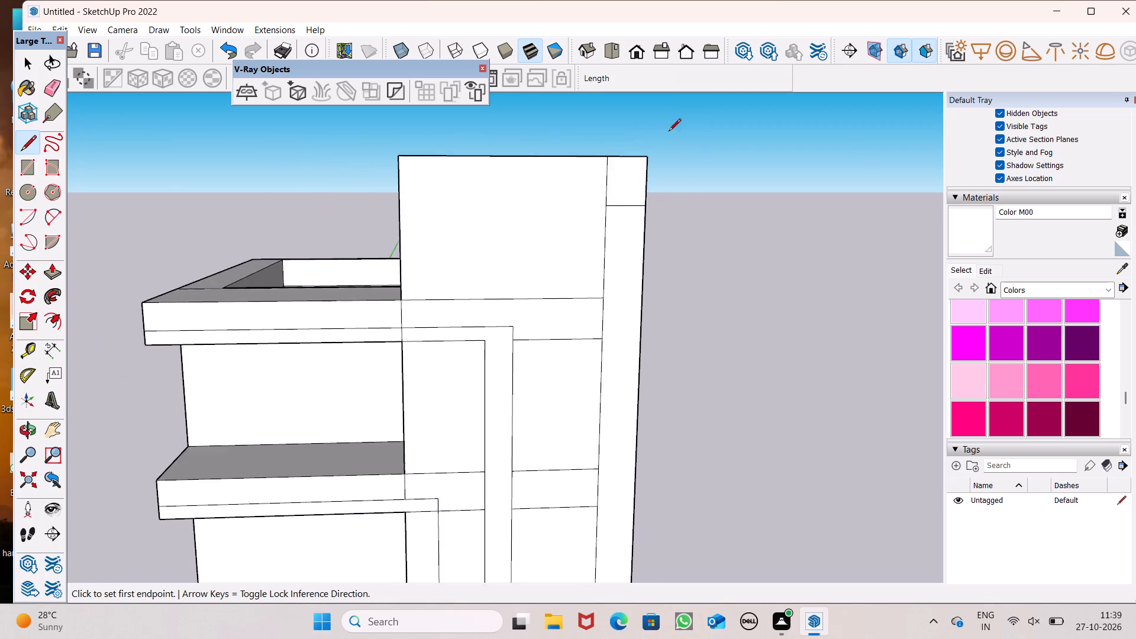
scroll(669, 132, down, 4)
middle_drag(644, 233, 736, 271)
scroll(625, 267, up, 1)
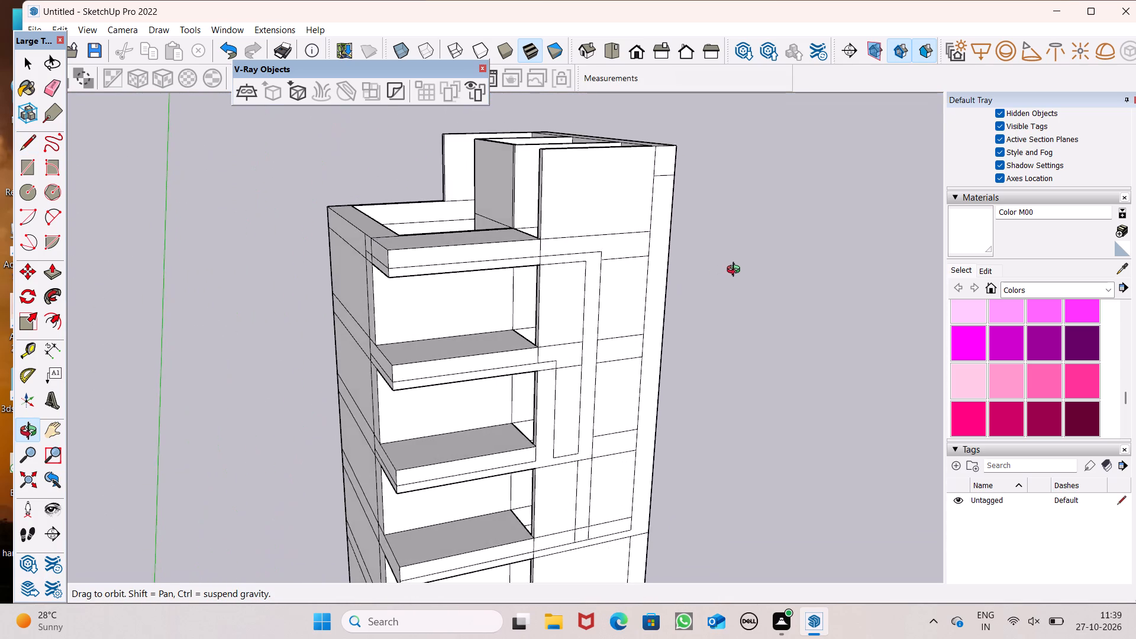
middle_drag(736, 271, 648, 251)
scroll(551, 186, down, 3)
middle_drag(562, 408, 661, 407)
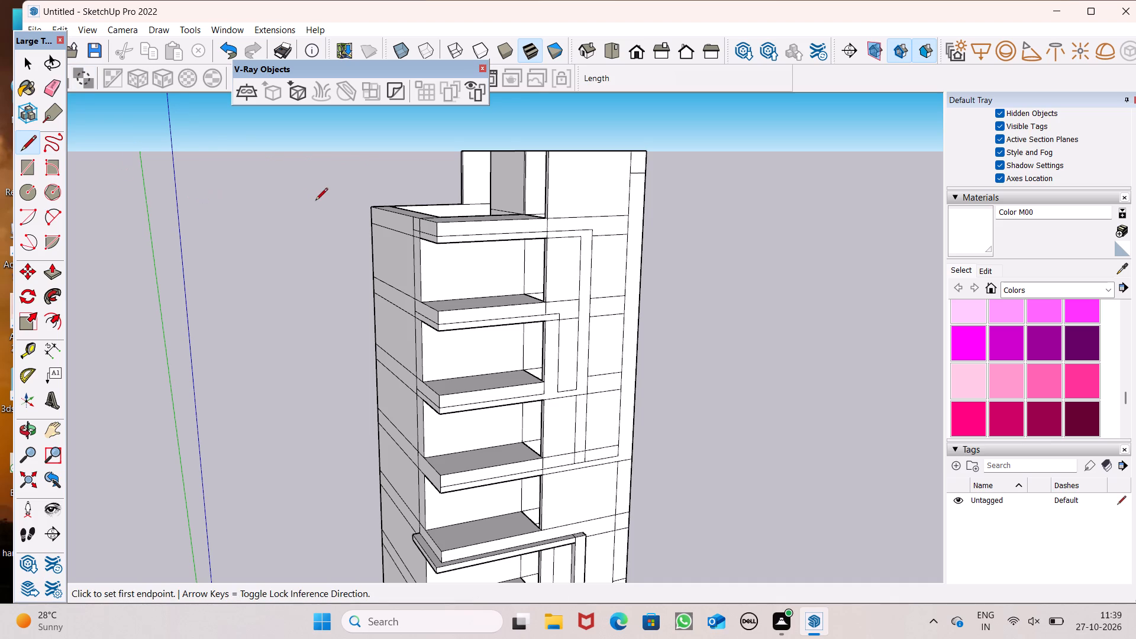
scroll(317, 204, down, 3)
middle_drag(354, 285, 614, 361)
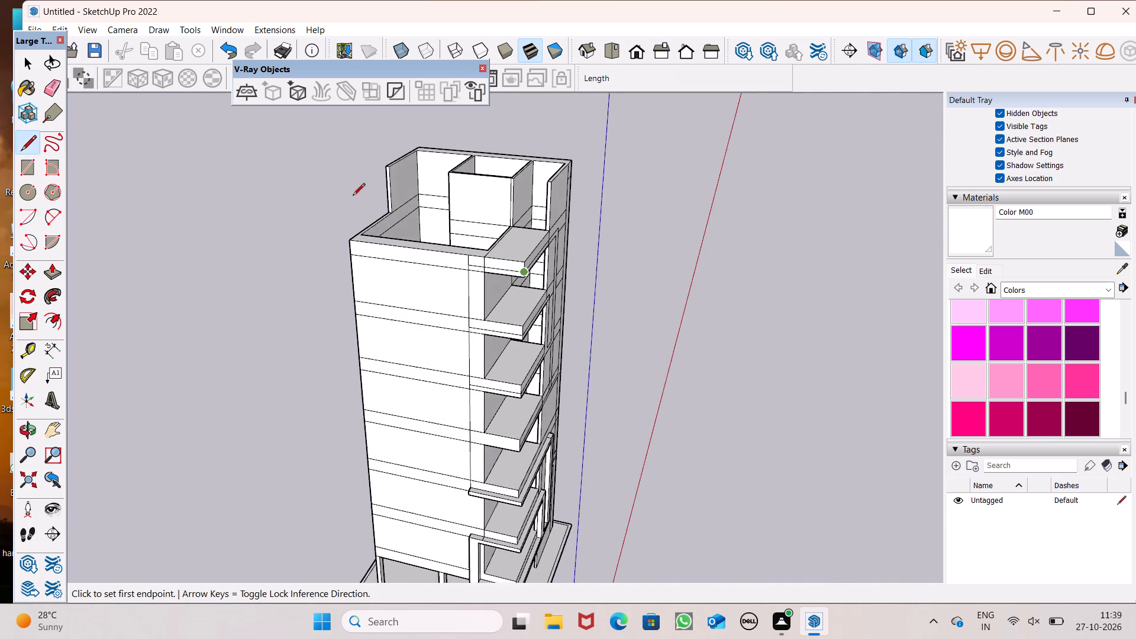
scroll(230, 146, down, 2)
middle_drag(404, 266, 451, 243)
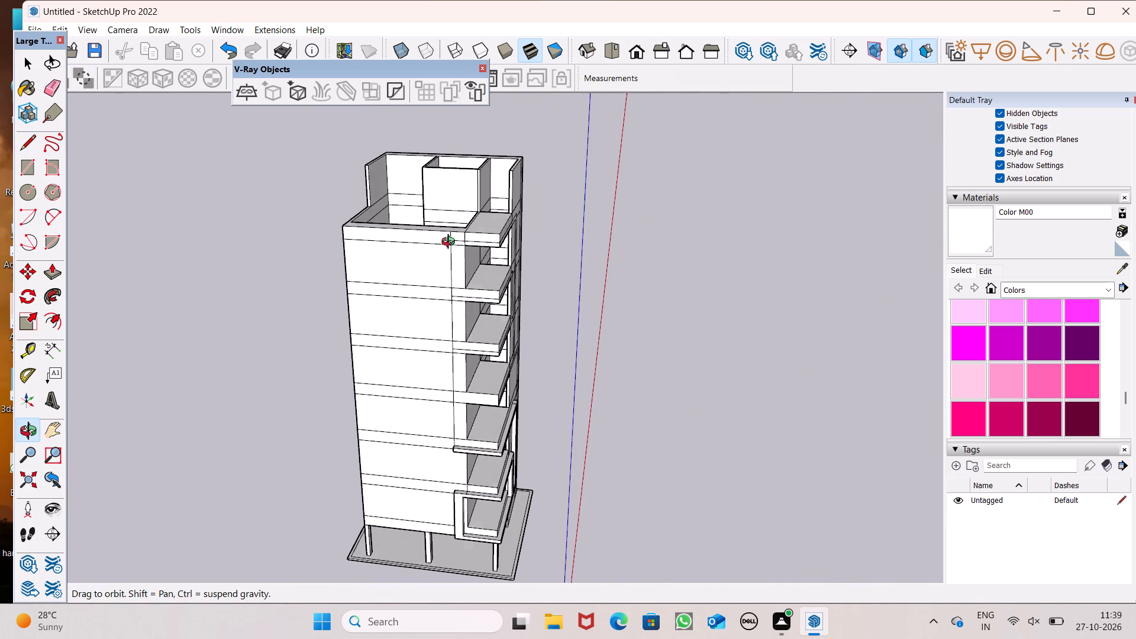
middle_drag(451, 243, 451, 242)
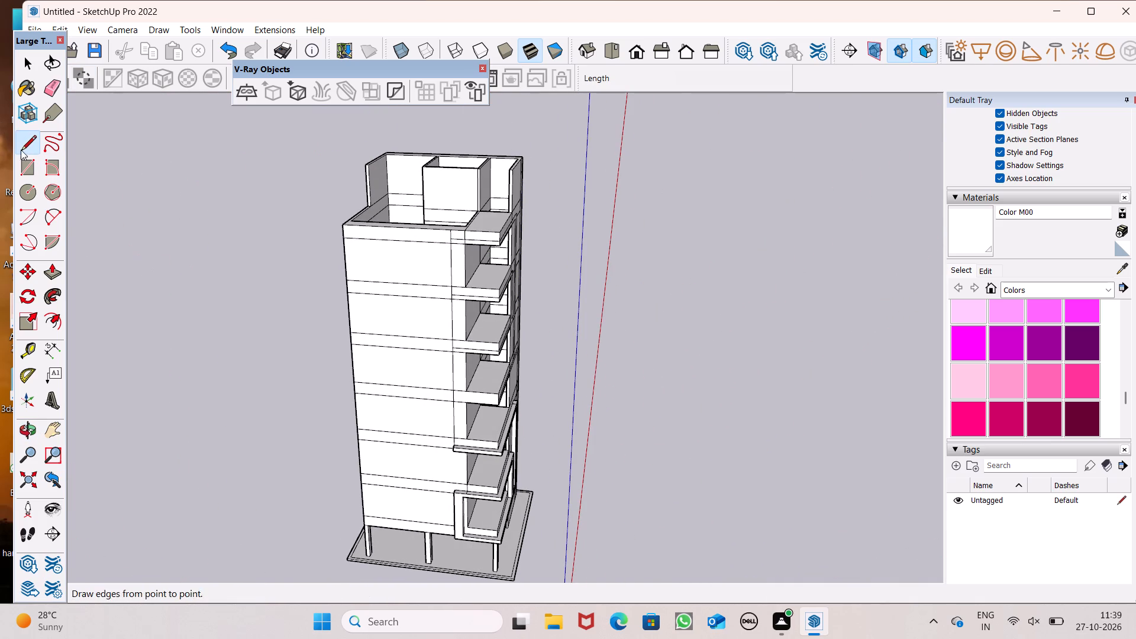
scroll(473, 502, up, 9)
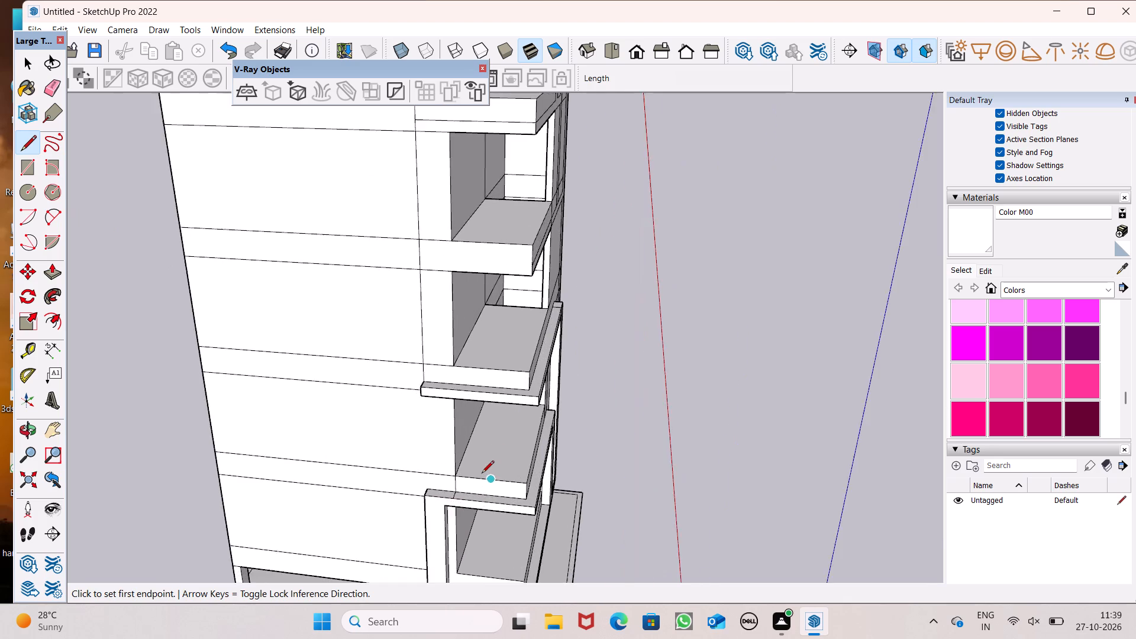
scroll(486, 523, down, 5)
middle_drag(492, 524, 506, 547)
scroll(506, 547, up, 1)
scroll(475, 501, up, 4)
scroll(487, 568, down, 6)
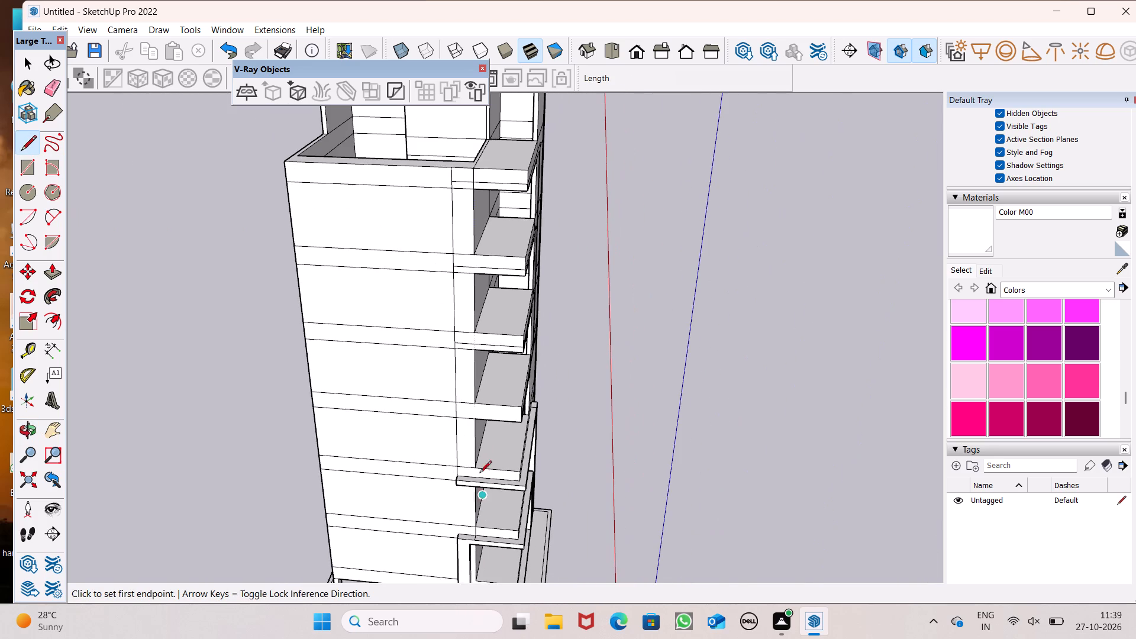
middle_drag(475, 531, 508, 521)
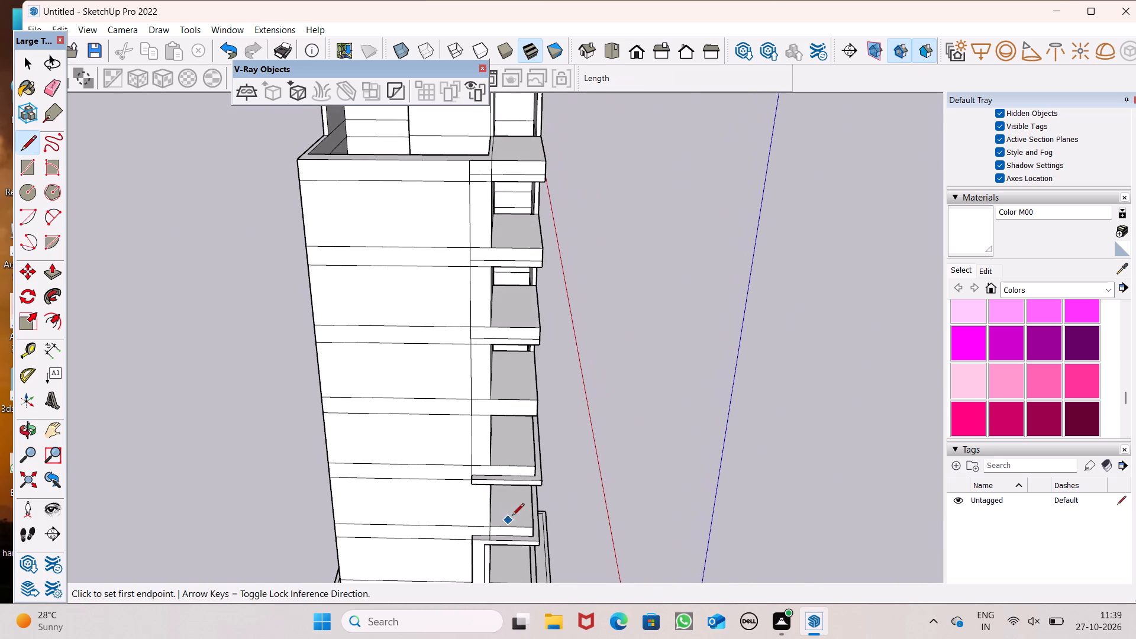
scroll(490, 558, up, 7)
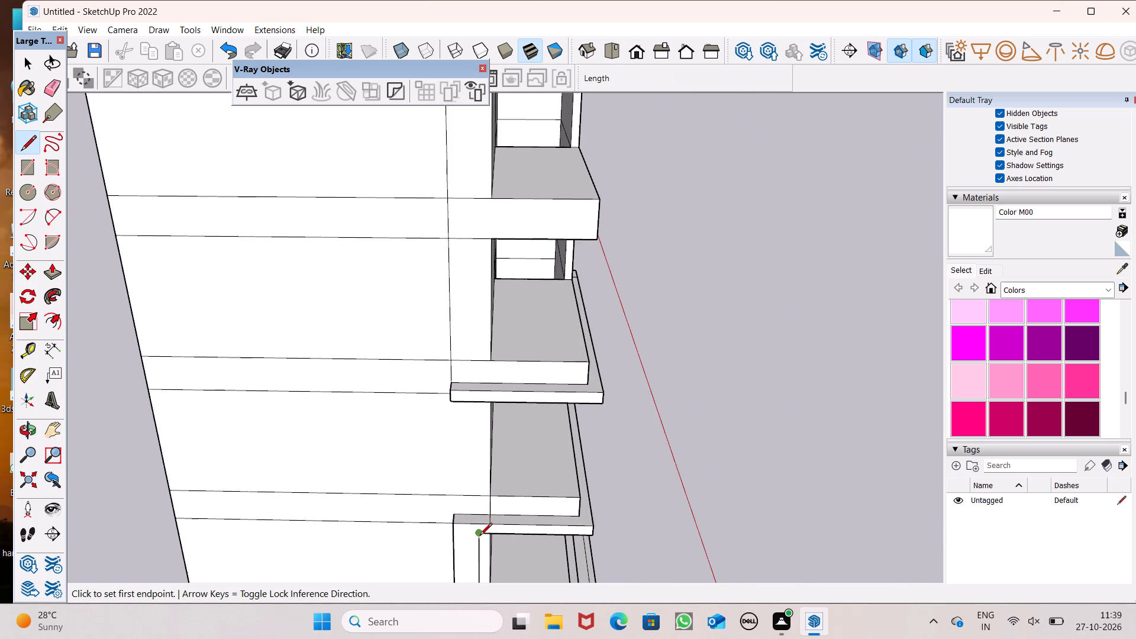
click(480, 535)
scroll(480, 515, up, 4)
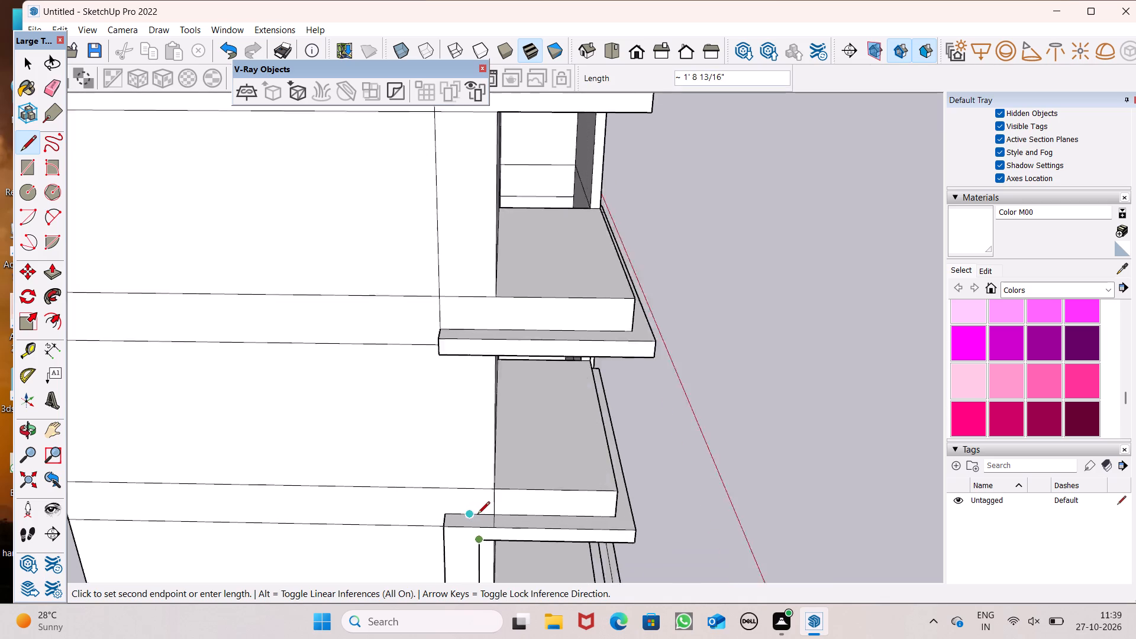
scroll(477, 515, up, 4)
click(480, 538)
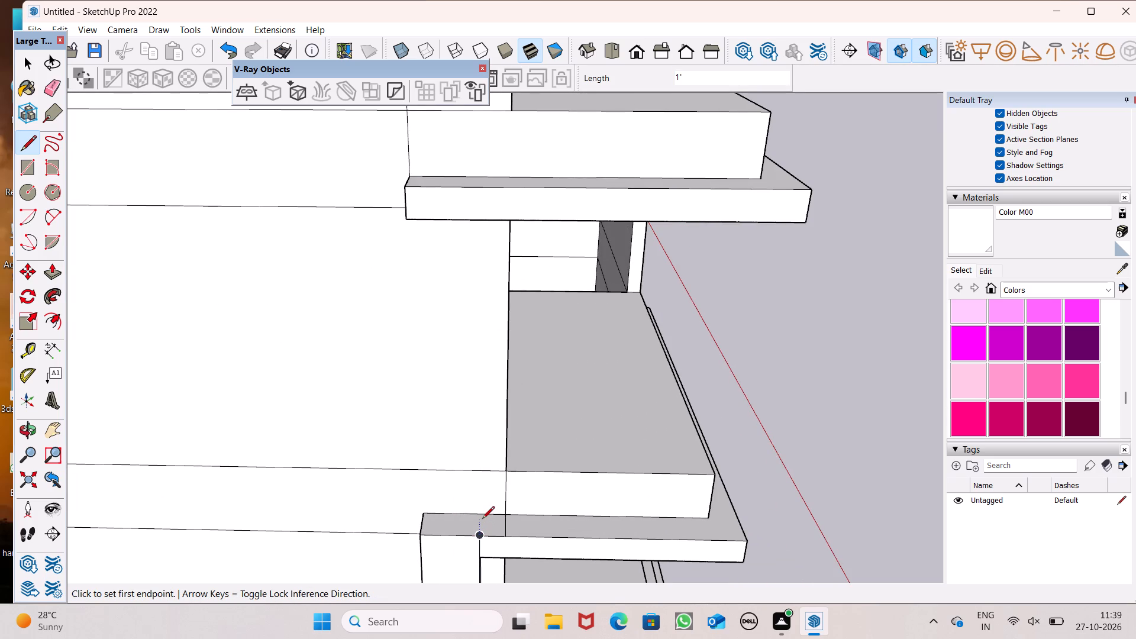
click(483, 517)
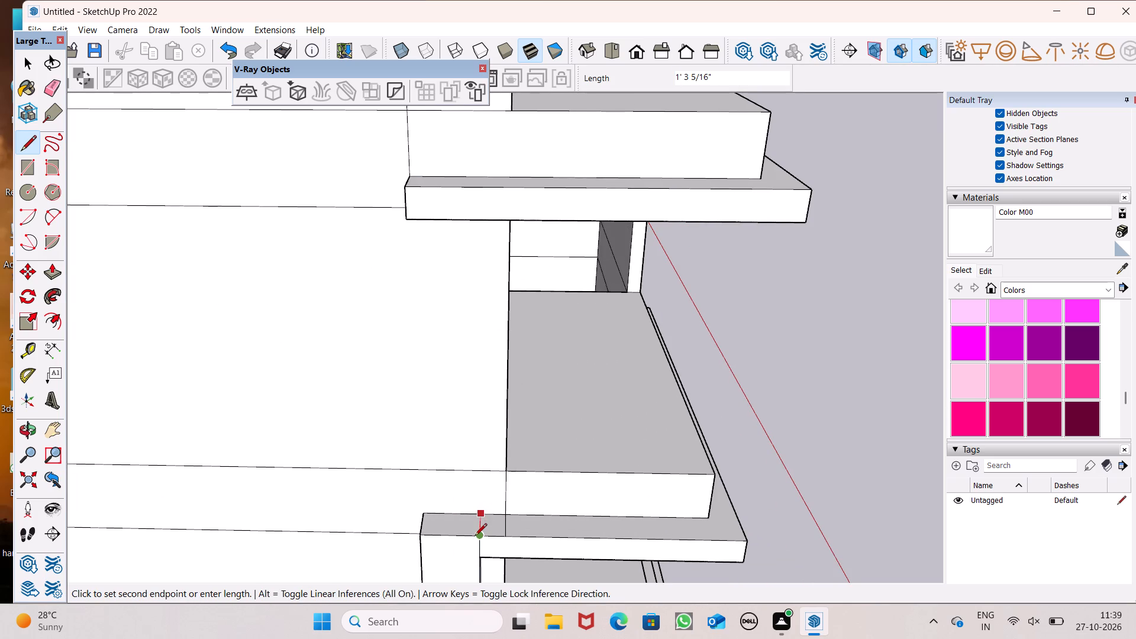
click(482, 535)
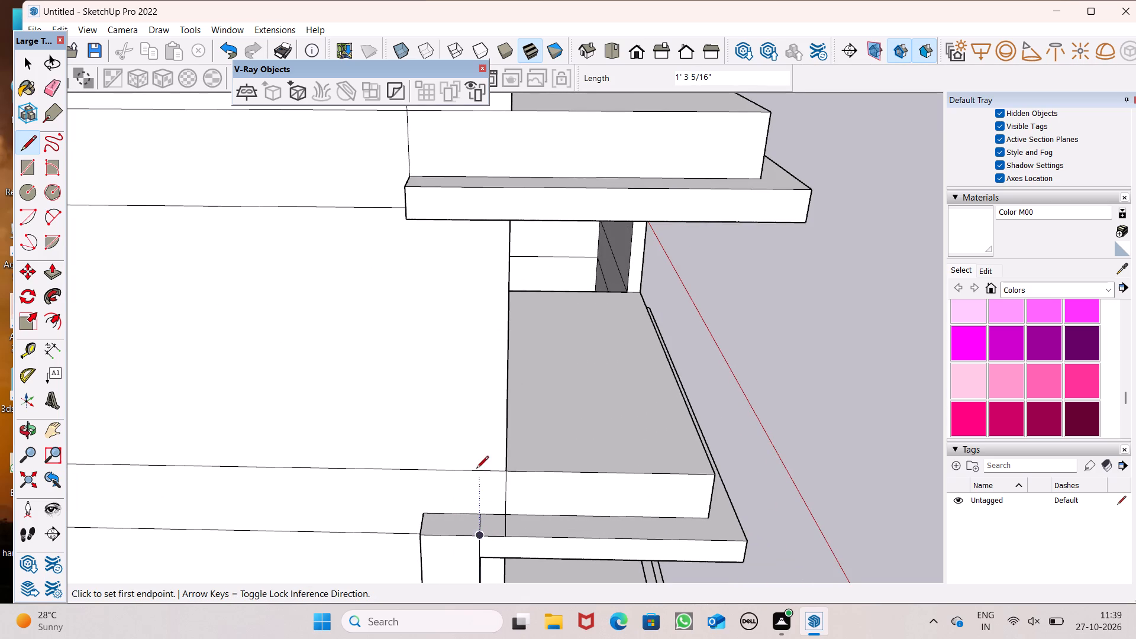
scroll(520, 617, down, 4)
scroll(473, 357, down, 4)
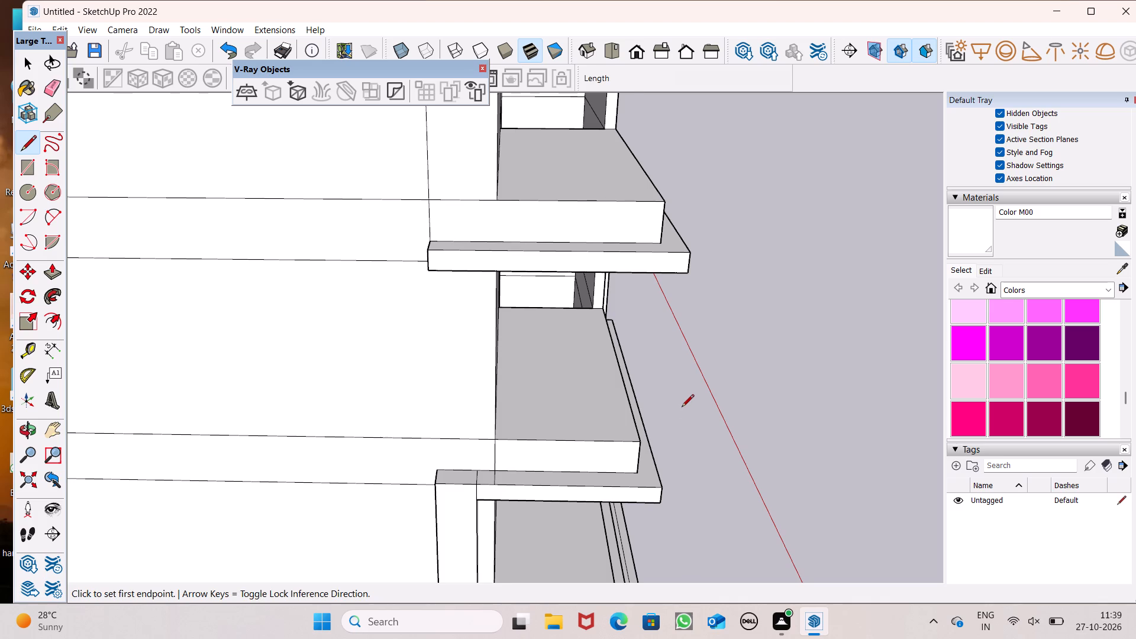
key(space)
Draw a 51' vertical line up the wall from the short frame-top line to the lower edge of the second slab from the top.
scroll(680, 406, down, 1)
scroll(563, 372, down, 1)
middle_drag(508, 422, 510, 511)
scroll(510, 511, up, 1)
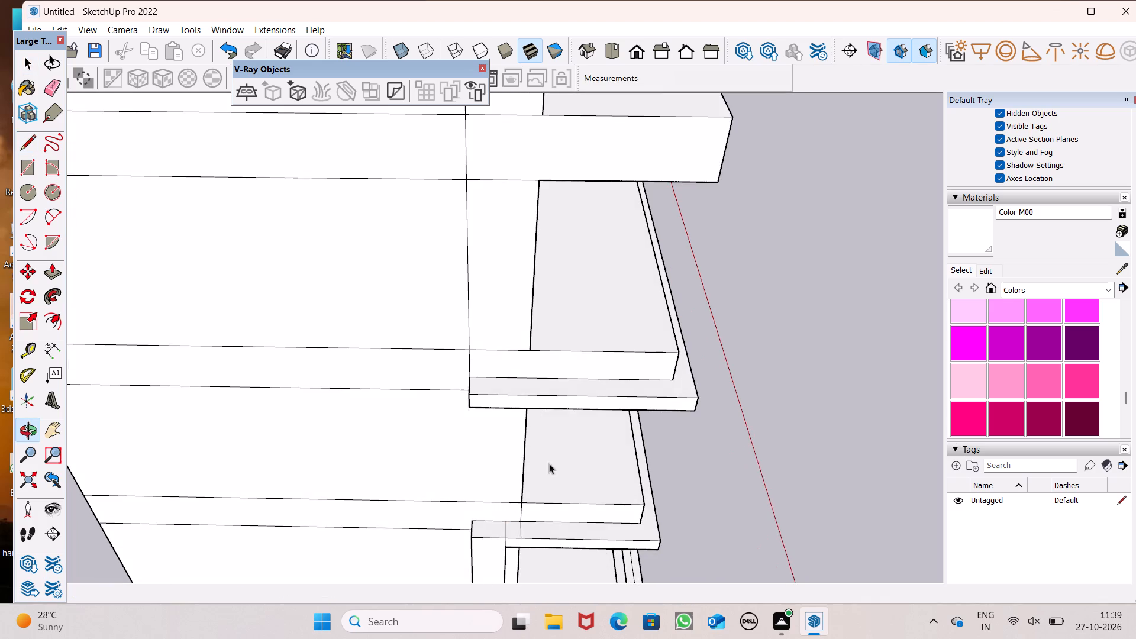
click(27, 138)
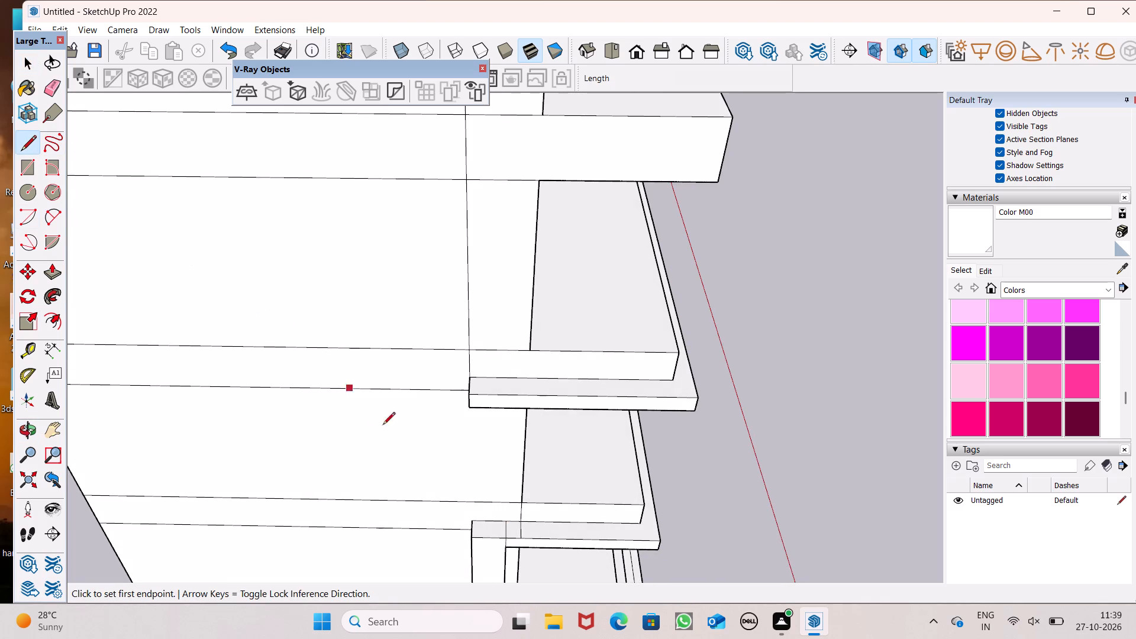
click(509, 516)
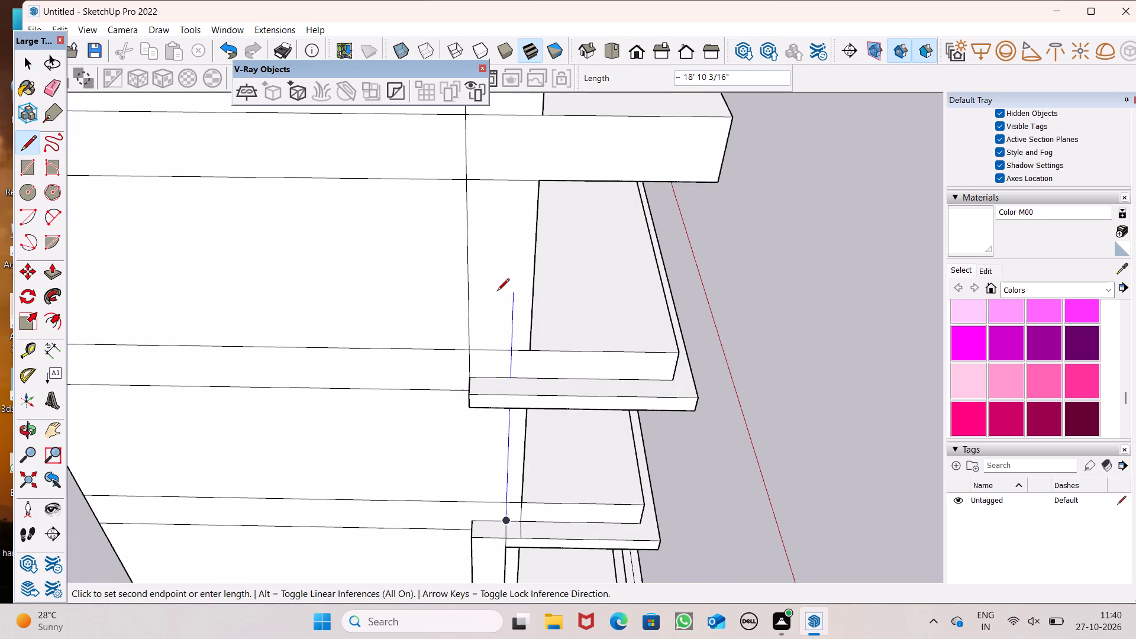
scroll(497, 292, down, 13)
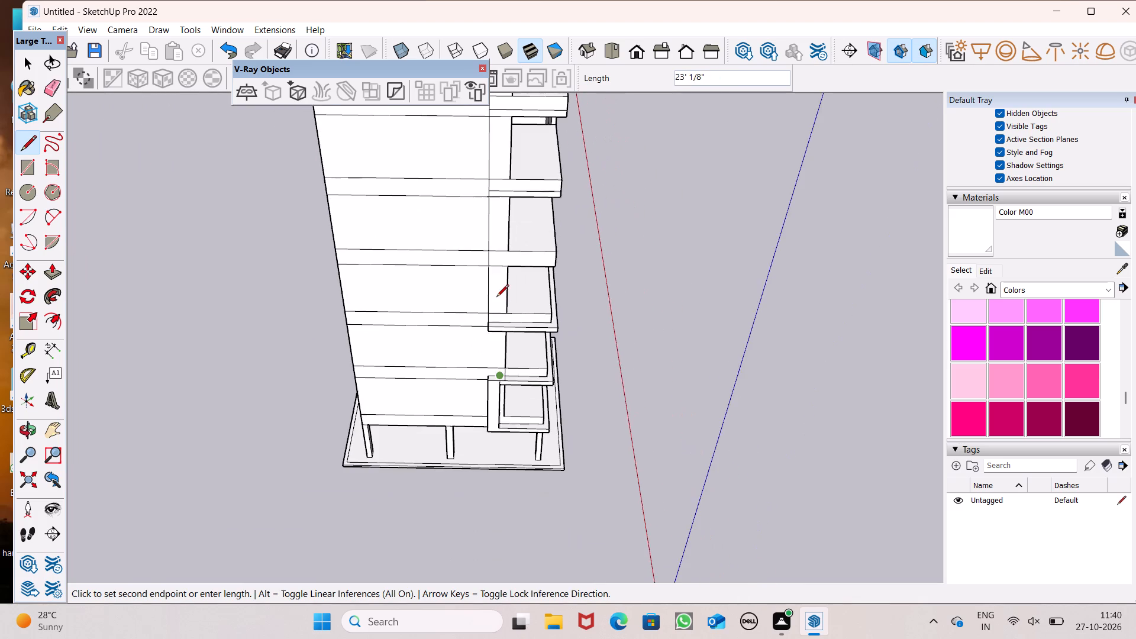
scroll(496, 298, down, 6)
scroll(495, 288, up, 7)
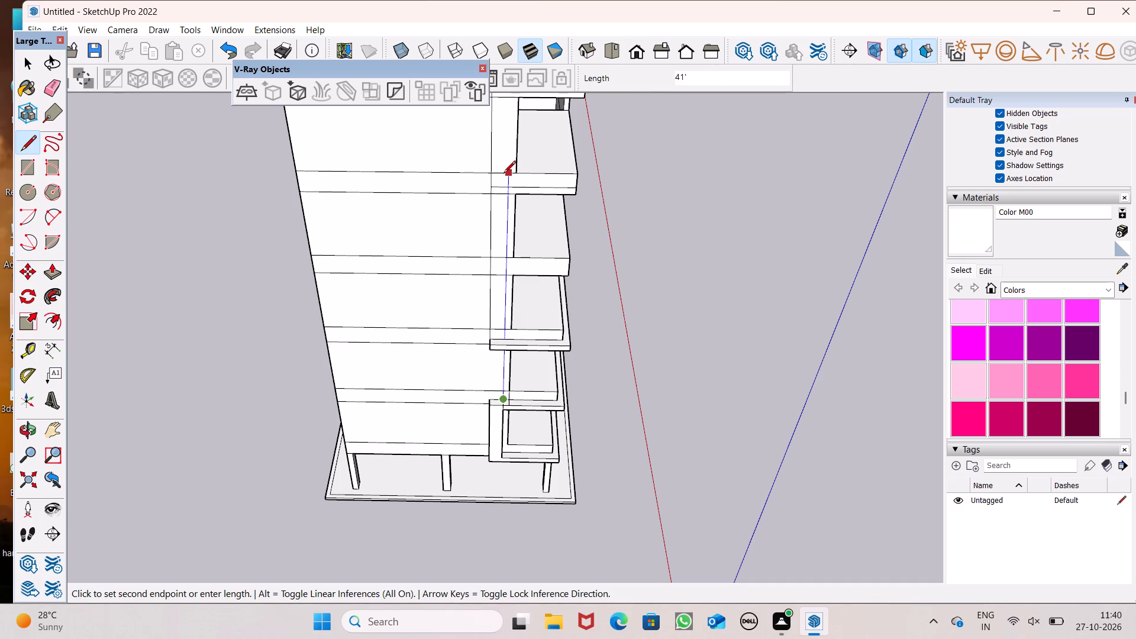
scroll(499, 192, down, 5)
scroll(492, 263, down, 5)
scroll(498, 195, up, 1)
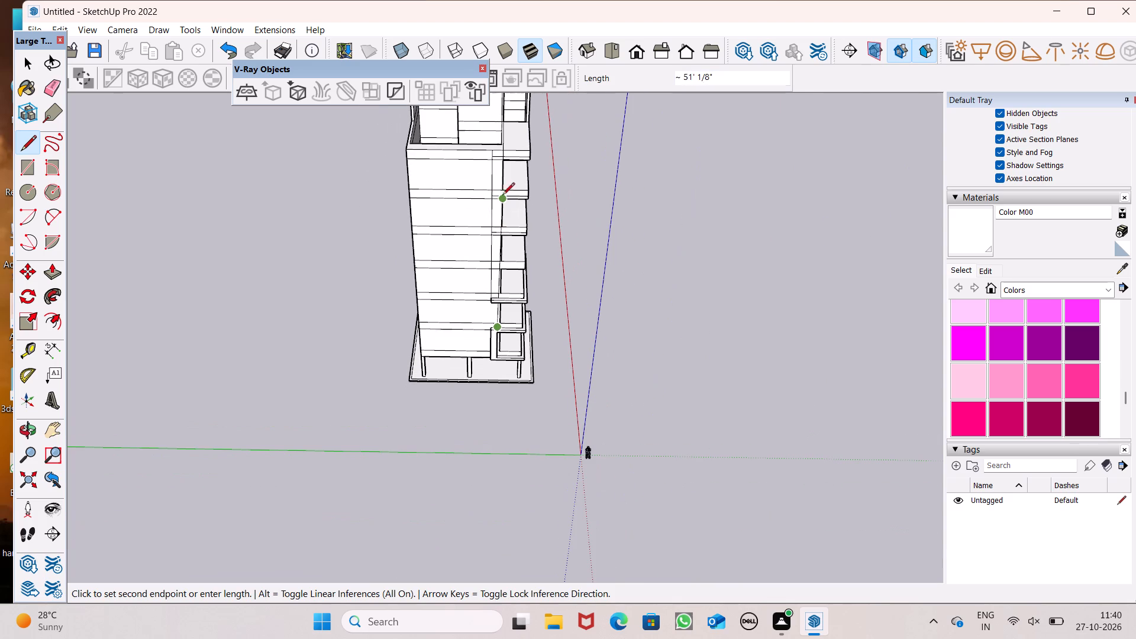
scroll(505, 196, up, 3)
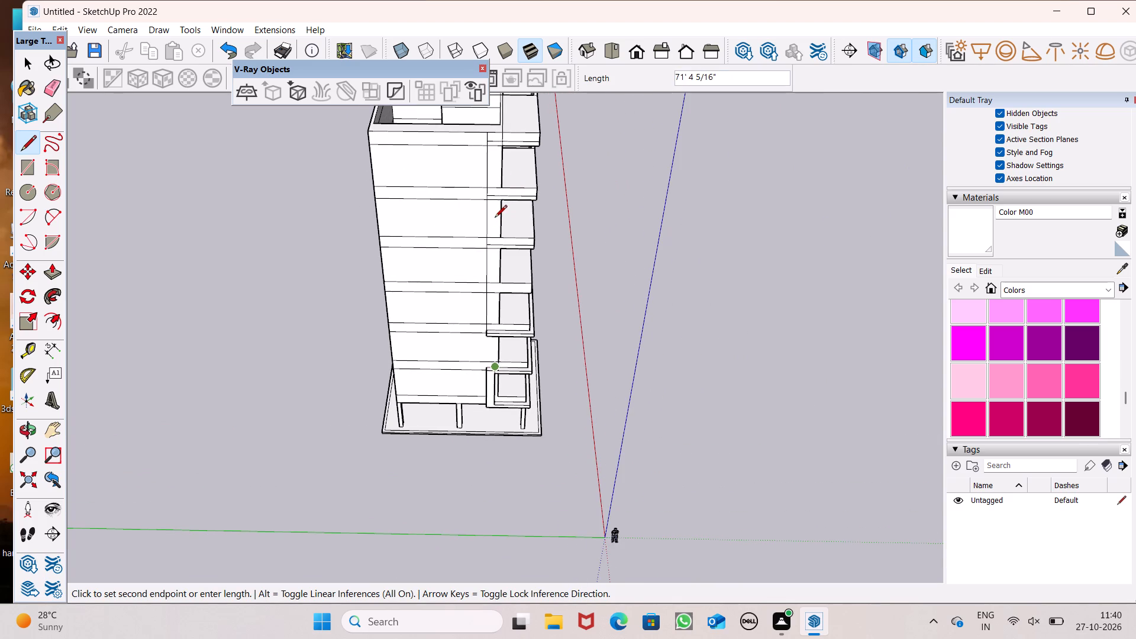
scroll(494, 207, up, 9)
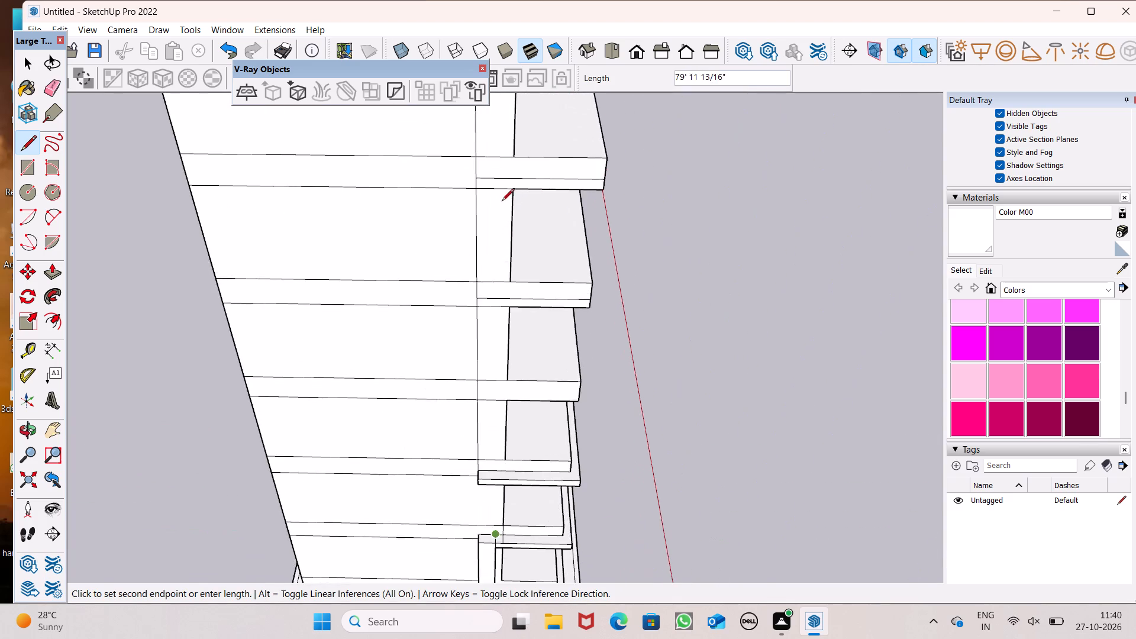
middle_drag(502, 201, 507, 161)
scroll(507, 167, up, 1)
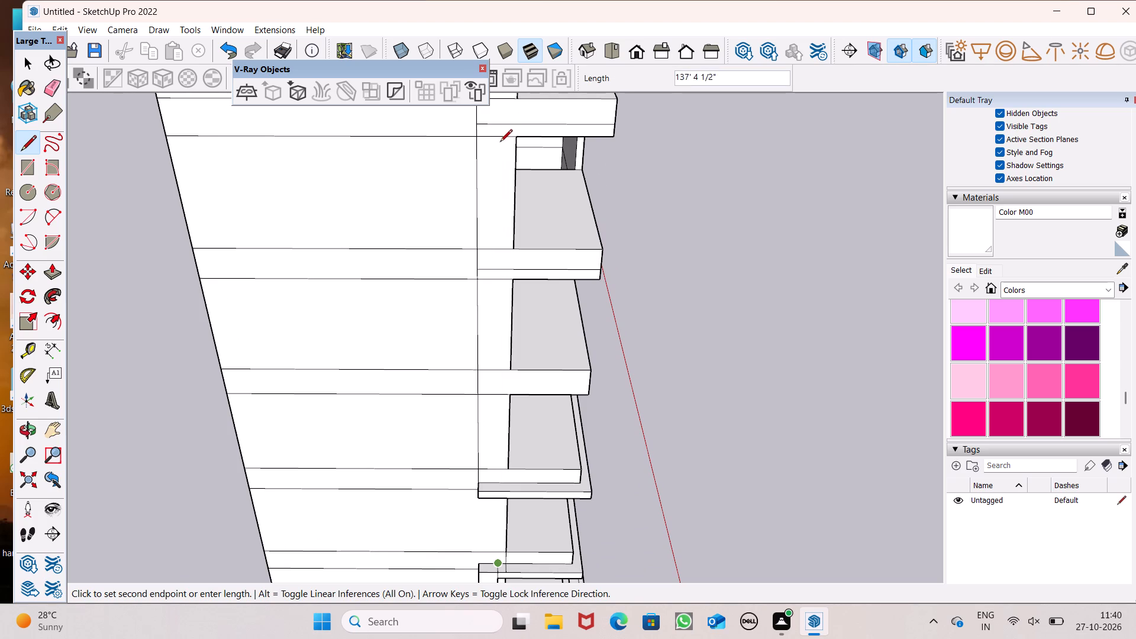
scroll(504, 135, down, 16)
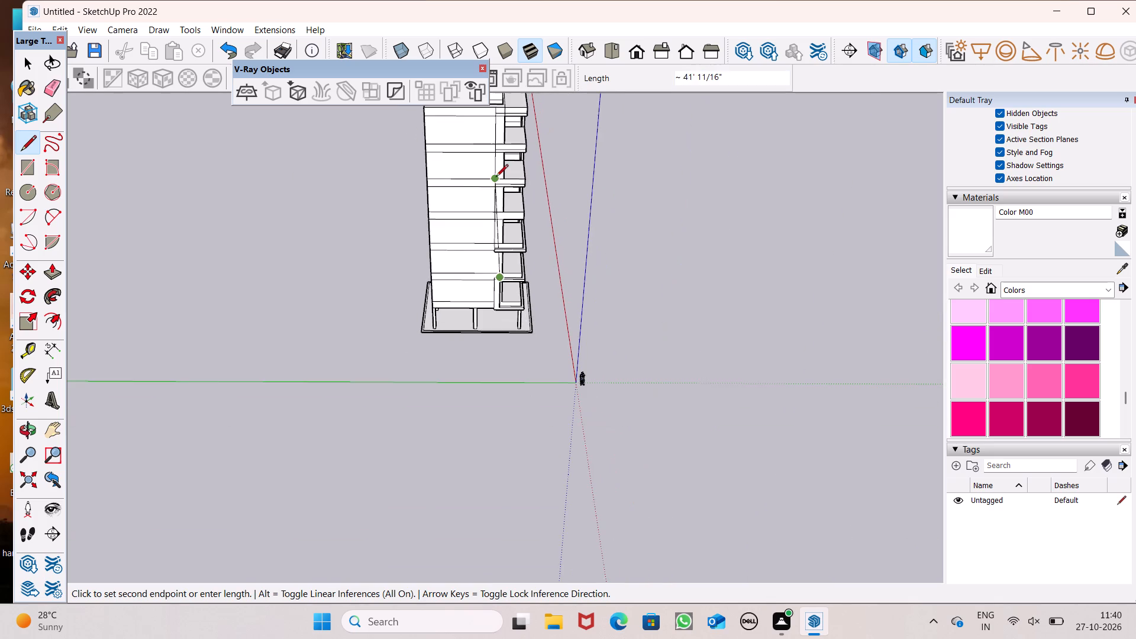
middle_drag(496, 178, 496, 138)
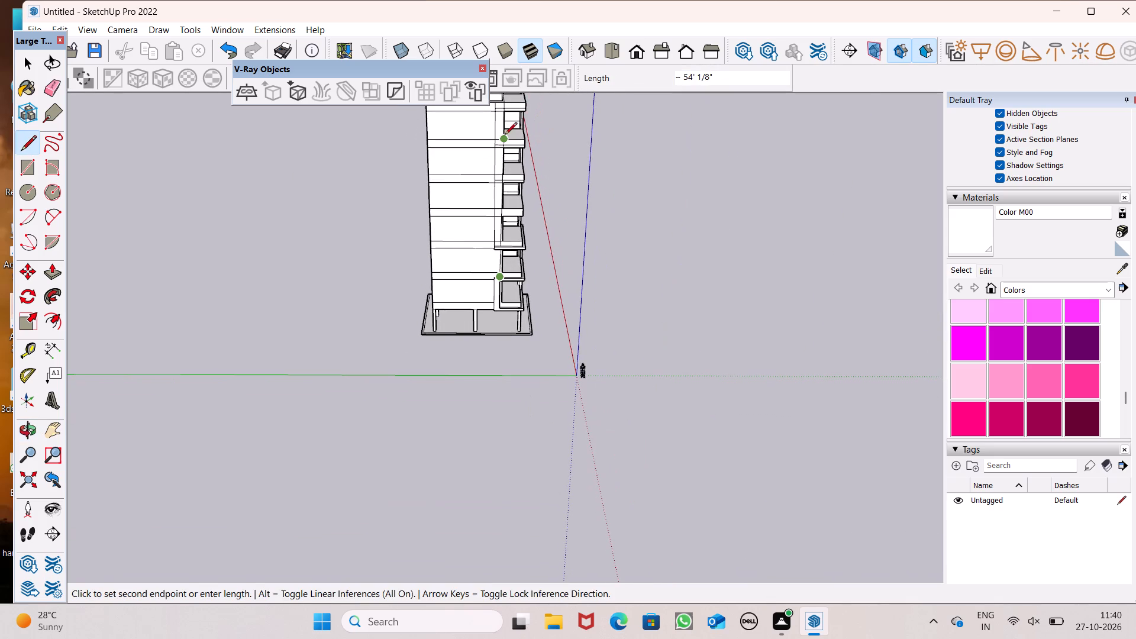
scroll(514, 163, down, 2)
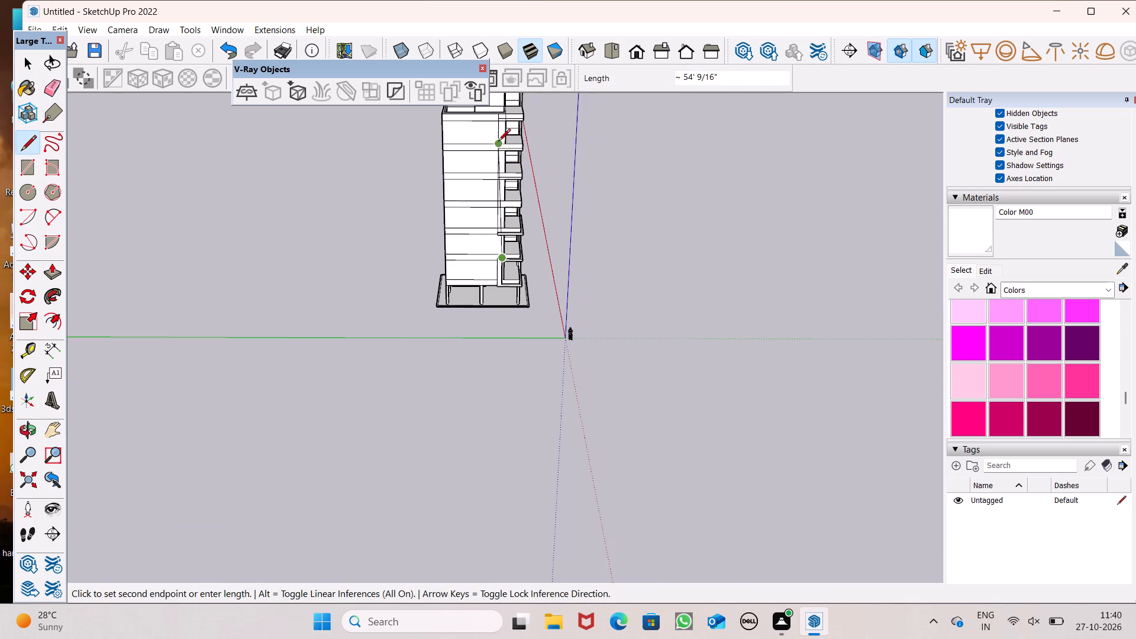
scroll(504, 146, up, 16)
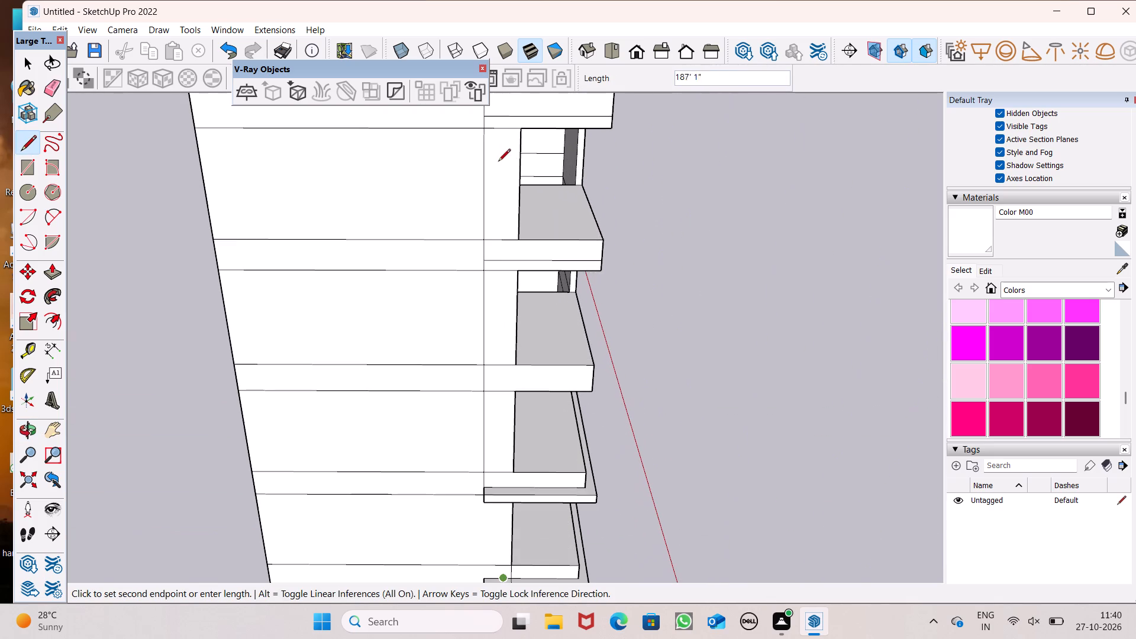
click(512, 132)
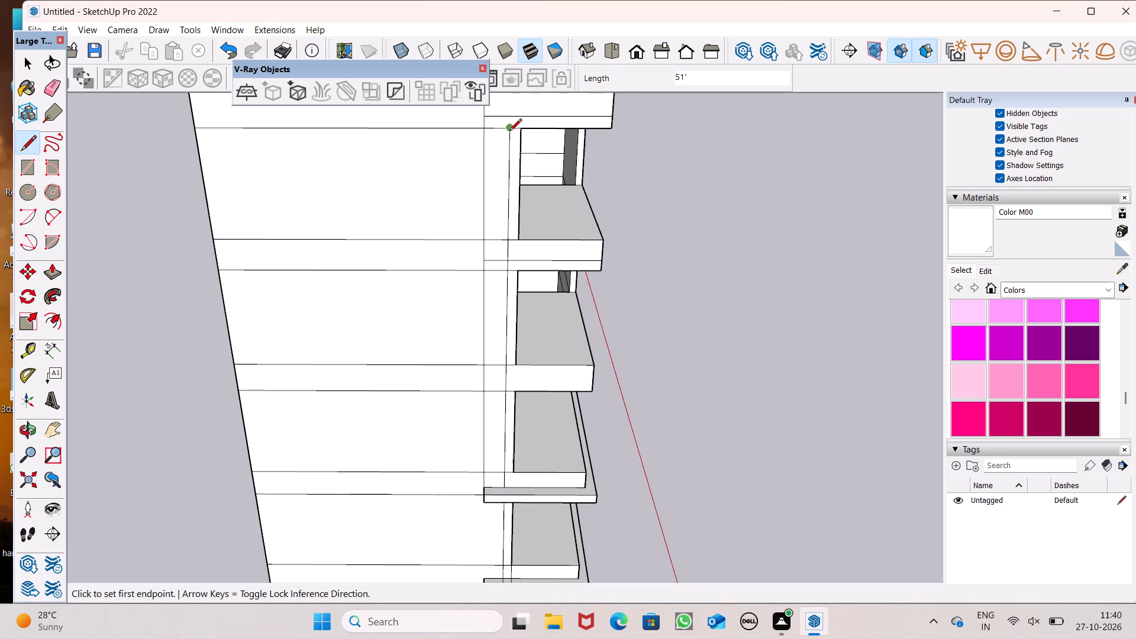
key(space)
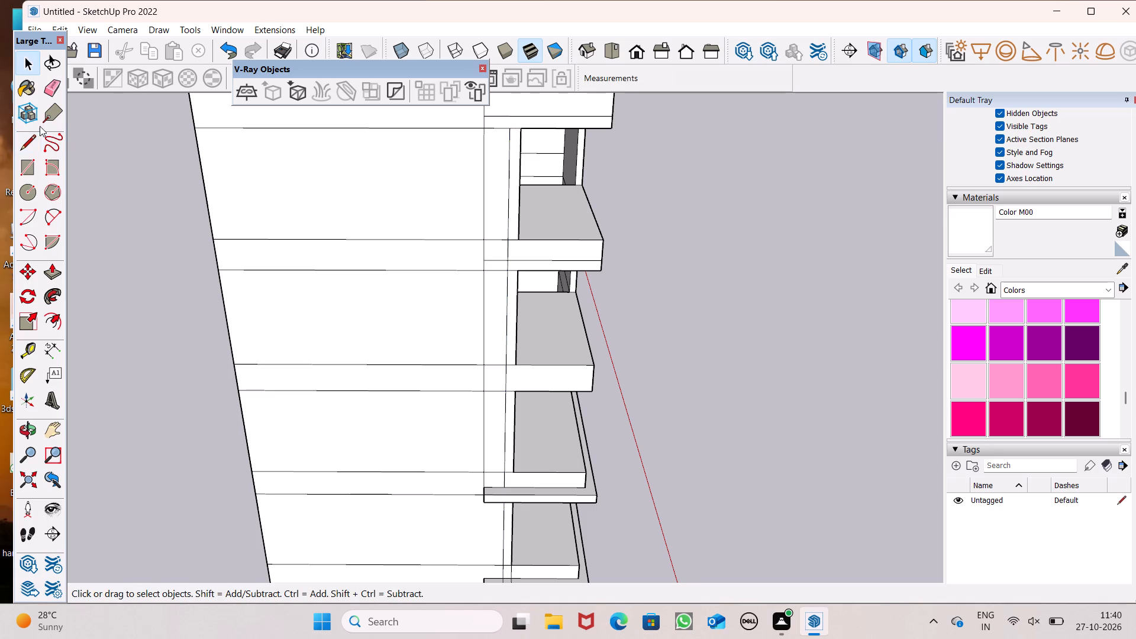
Erase the stray line pieces on the third slab from the top around the inner vertical, leaving an inner frame corner.
click(50, 93)
scroll(452, 264, up, 5)
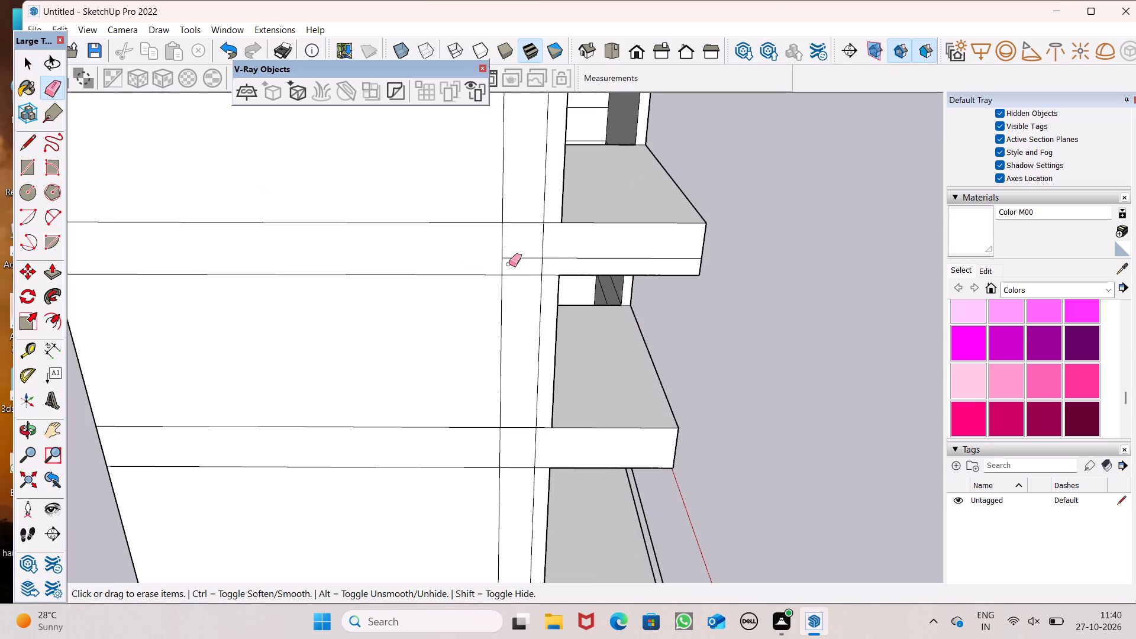
drag(519, 257, 547, 267)
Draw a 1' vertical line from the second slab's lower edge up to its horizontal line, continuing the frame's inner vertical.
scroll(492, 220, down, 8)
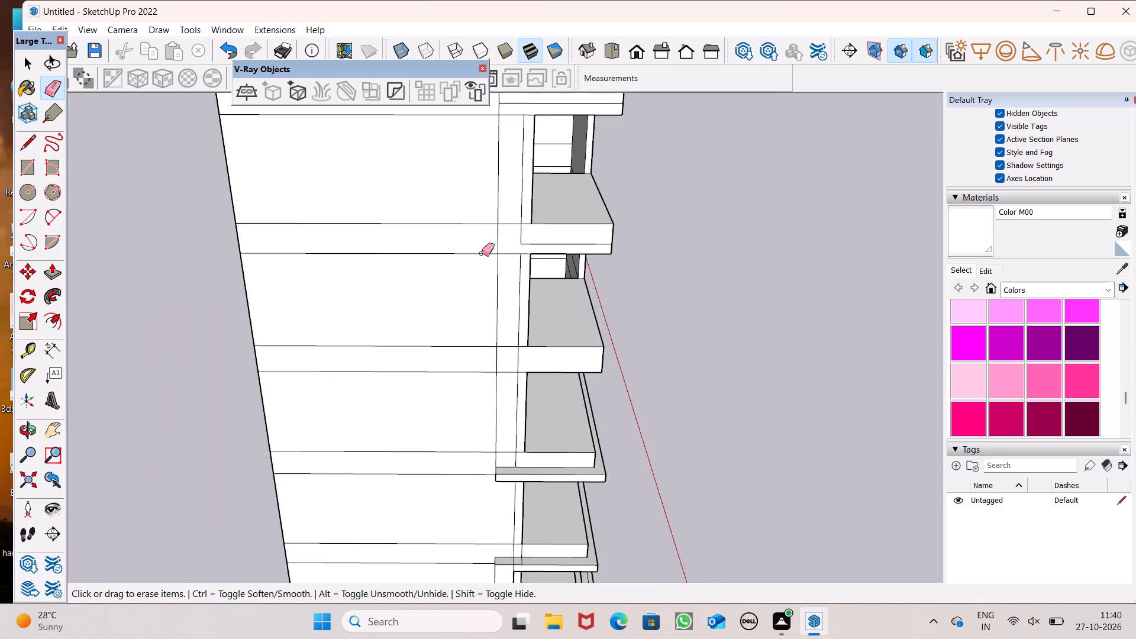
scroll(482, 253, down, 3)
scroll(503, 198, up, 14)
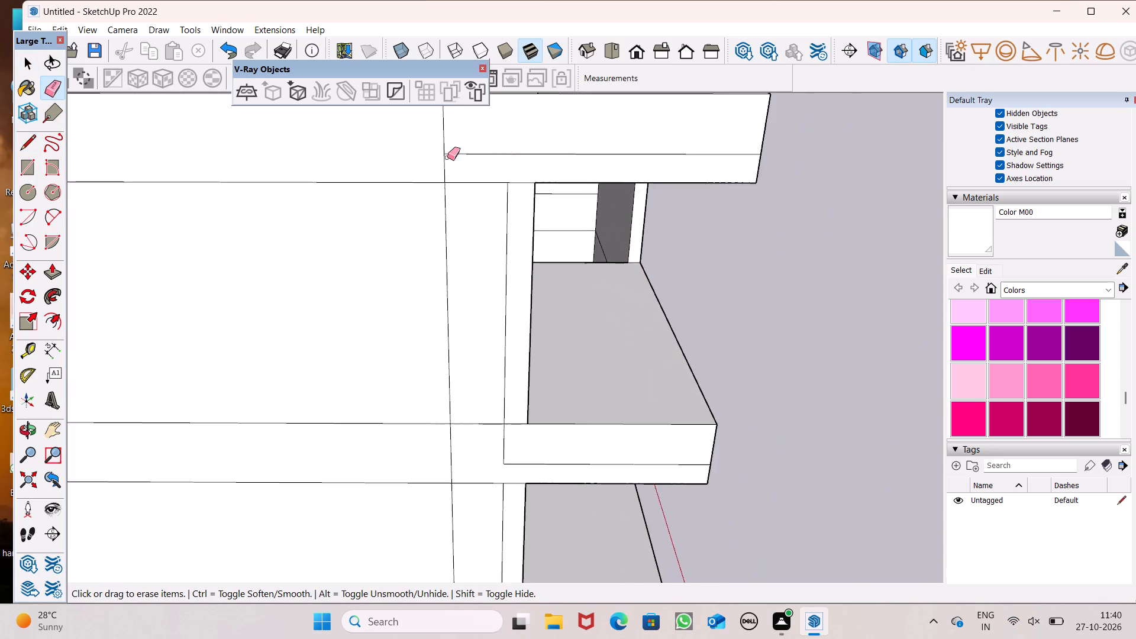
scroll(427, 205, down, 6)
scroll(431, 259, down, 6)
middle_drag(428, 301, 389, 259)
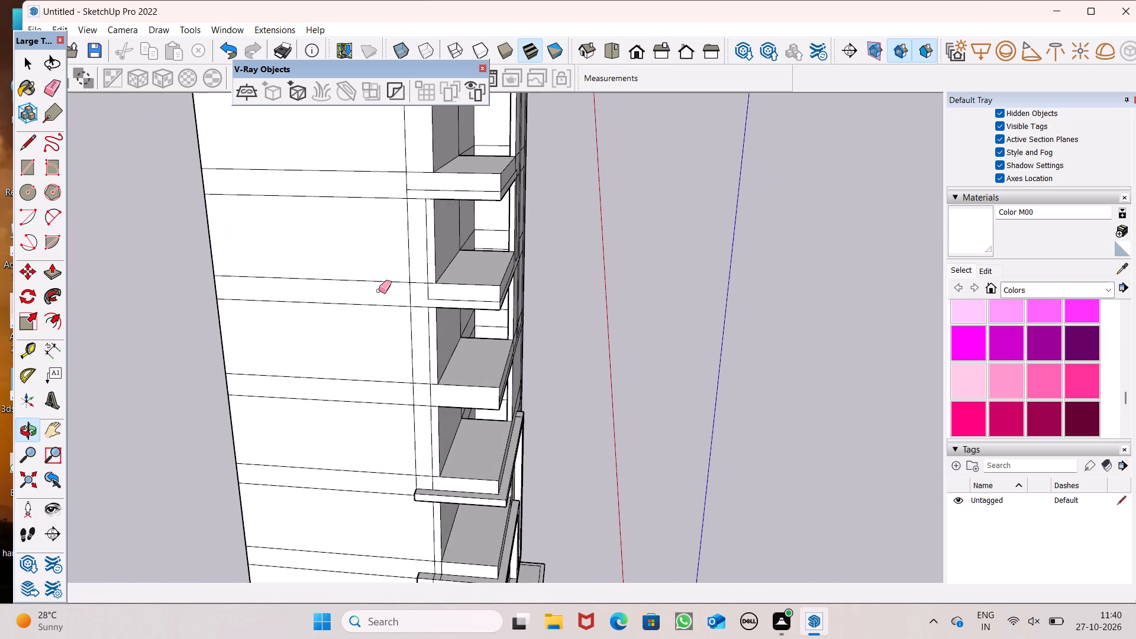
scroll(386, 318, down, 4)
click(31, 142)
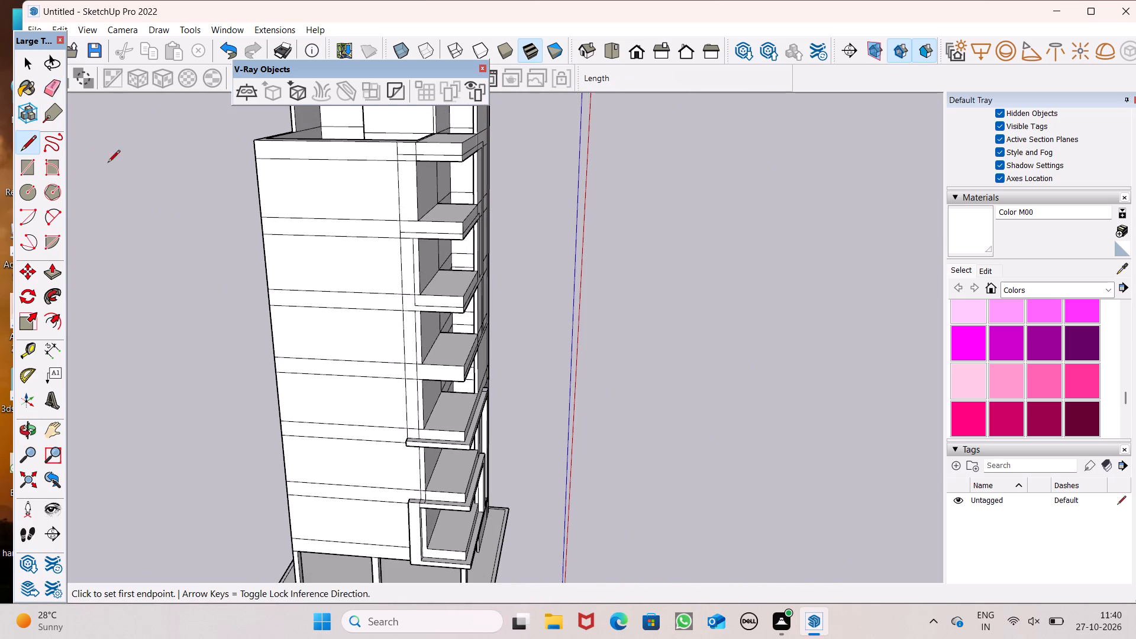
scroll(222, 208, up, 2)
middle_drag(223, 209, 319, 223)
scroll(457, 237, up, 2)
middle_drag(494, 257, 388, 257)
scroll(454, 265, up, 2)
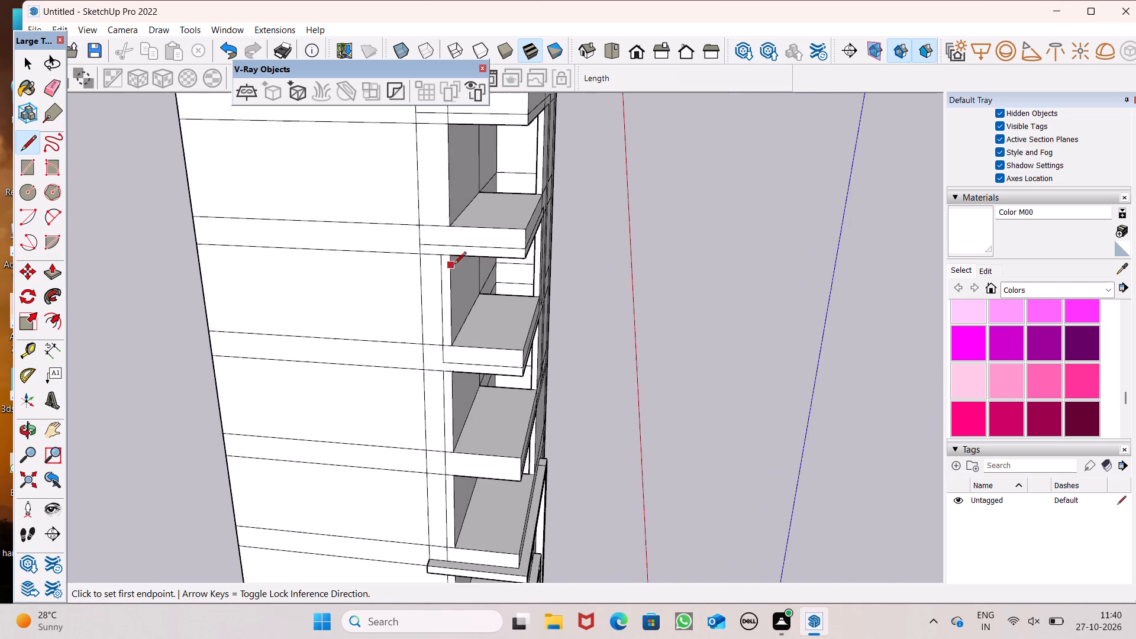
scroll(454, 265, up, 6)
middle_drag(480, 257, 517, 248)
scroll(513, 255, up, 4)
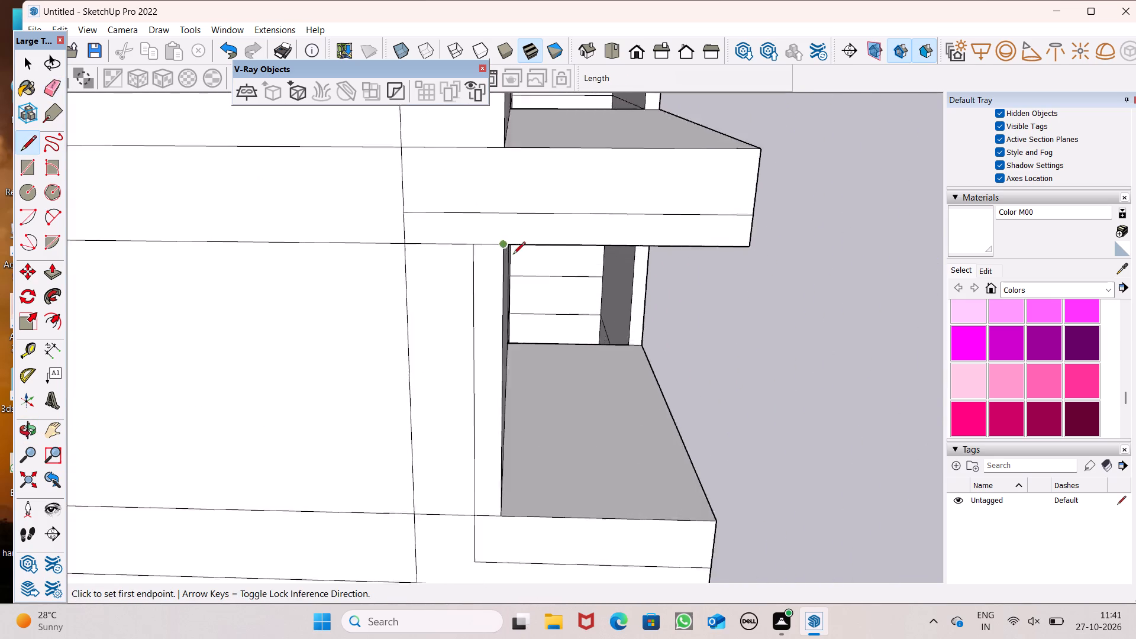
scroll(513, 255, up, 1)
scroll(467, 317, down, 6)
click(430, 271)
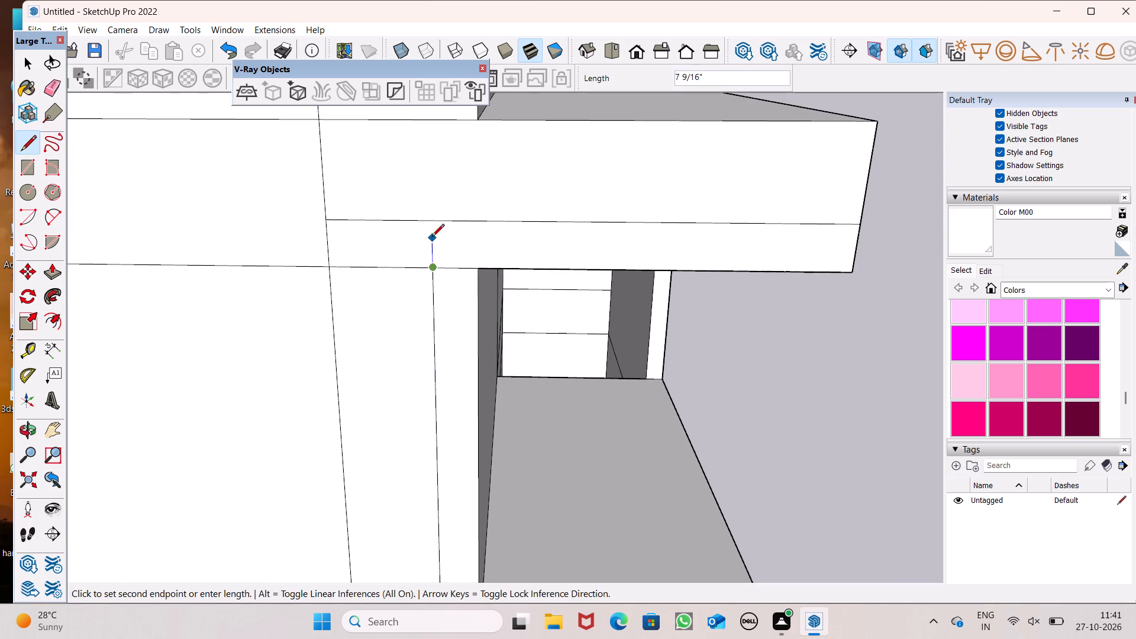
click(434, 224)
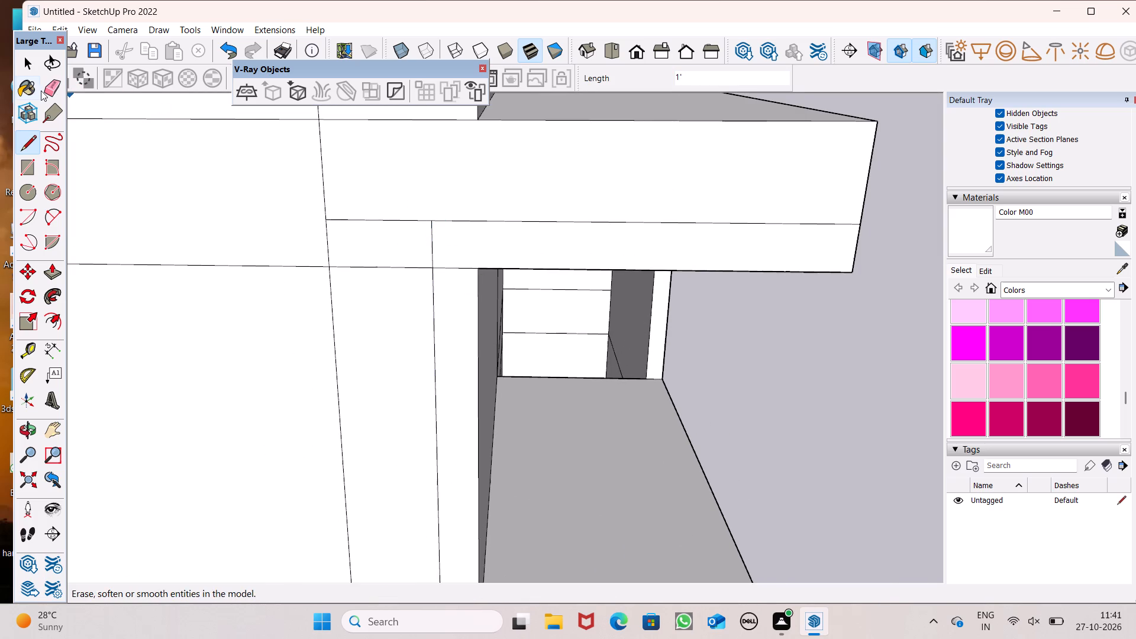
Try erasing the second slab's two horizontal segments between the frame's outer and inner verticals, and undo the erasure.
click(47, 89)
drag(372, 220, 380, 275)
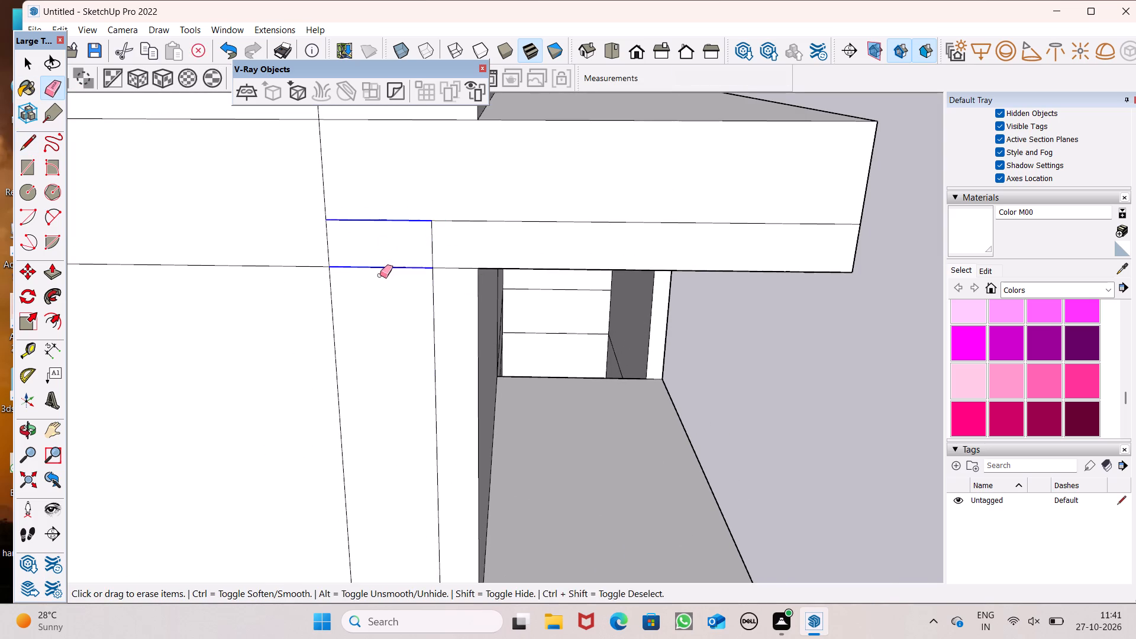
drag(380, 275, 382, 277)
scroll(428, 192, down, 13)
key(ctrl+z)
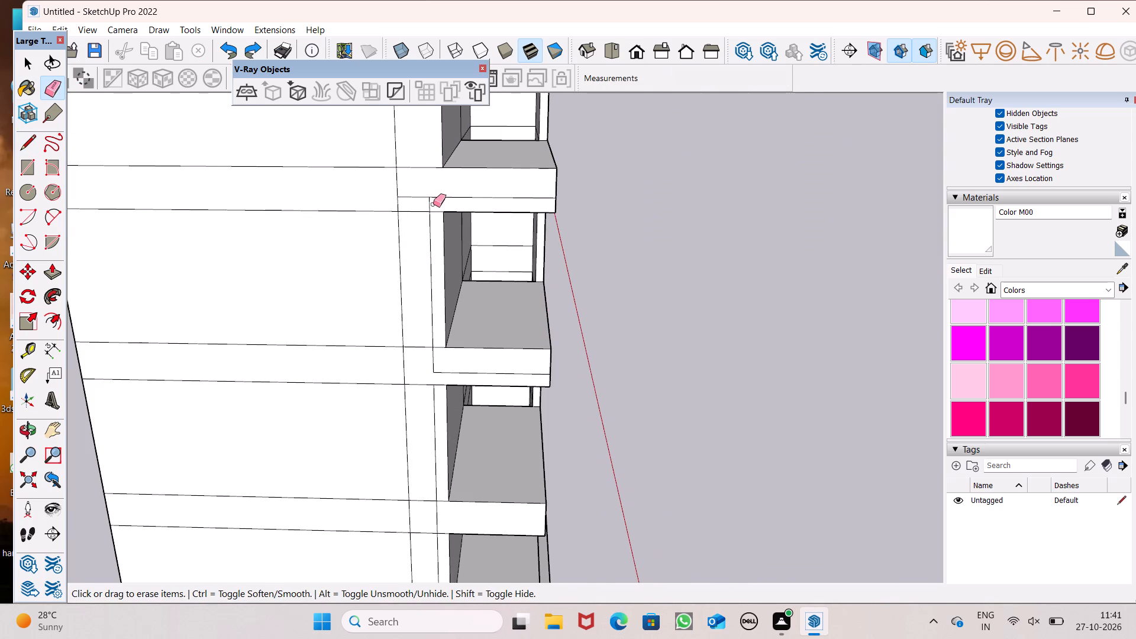
Erase the short 1' vertical and the second slab's lower-edge segment between the outer and inner verticals.
scroll(433, 222, up, 6)
click(424, 199)
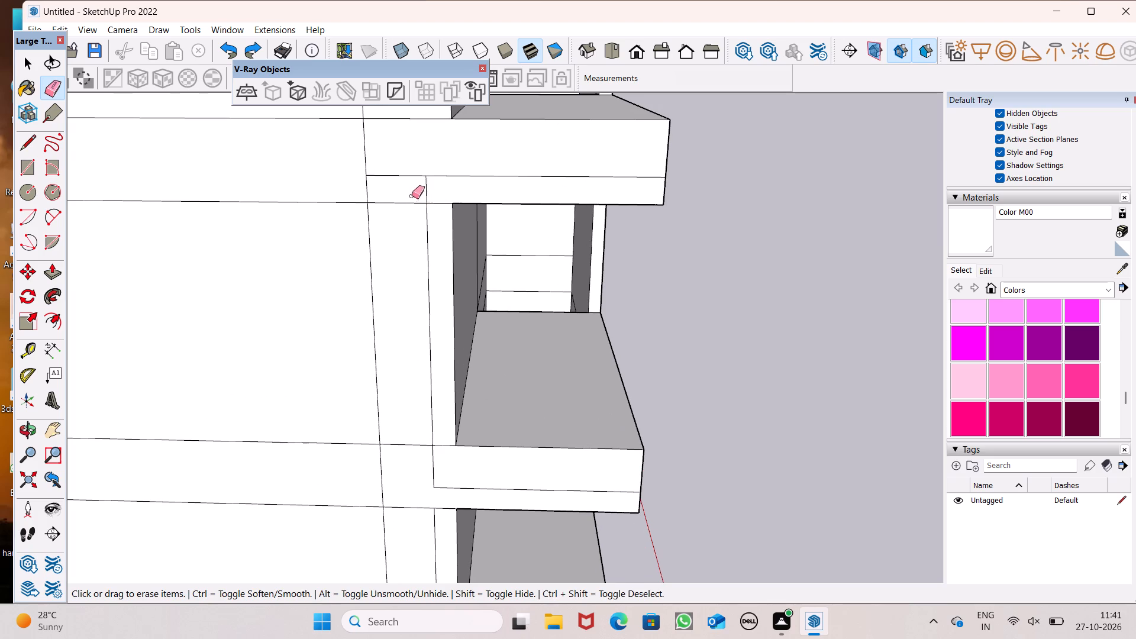
Erase the third slab's upper-edge segments between the outer vertical and the balcony opening's corner.
scroll(364, 198, down, 7)
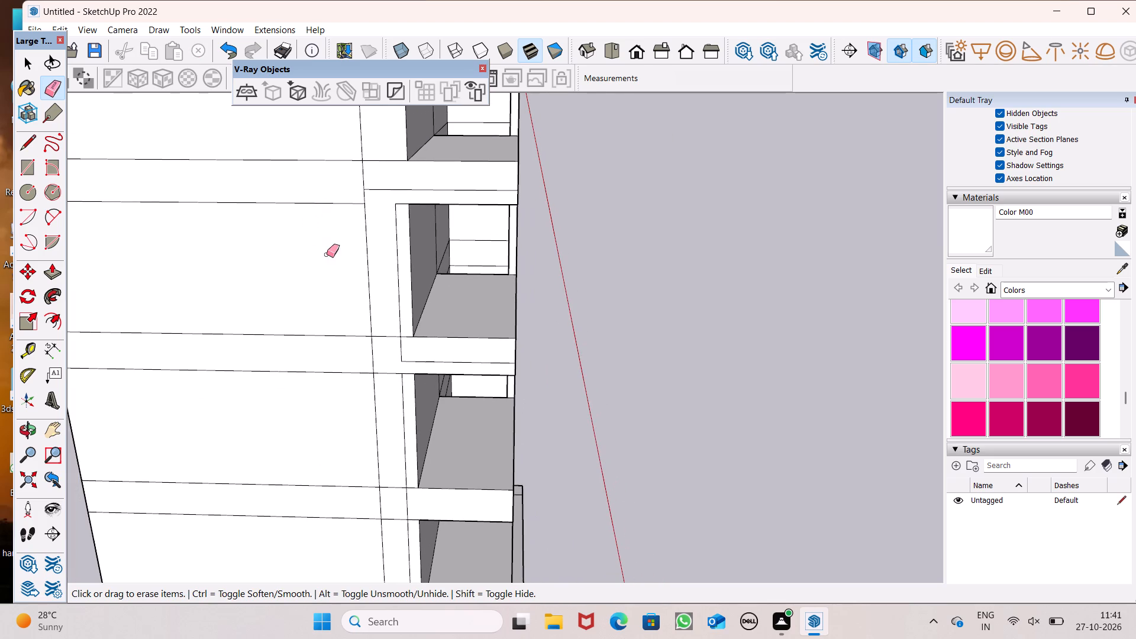
scroll(428, 364, up, 7)
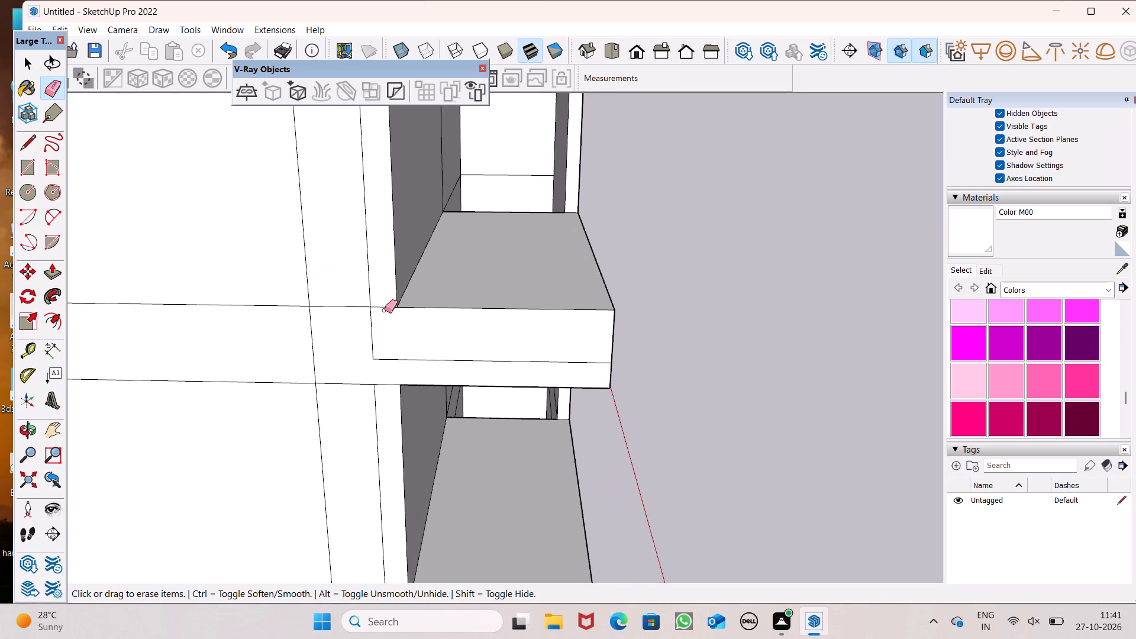
drag(388, 298, 386, 309)
drag(345, 293, 346, 316)
Erase the outer and inner vertical lines on the side wall between the third and fourth slabs from the top.
scroll(344, 305, down, 6)
middle_drag(414, 339, 385, 381)
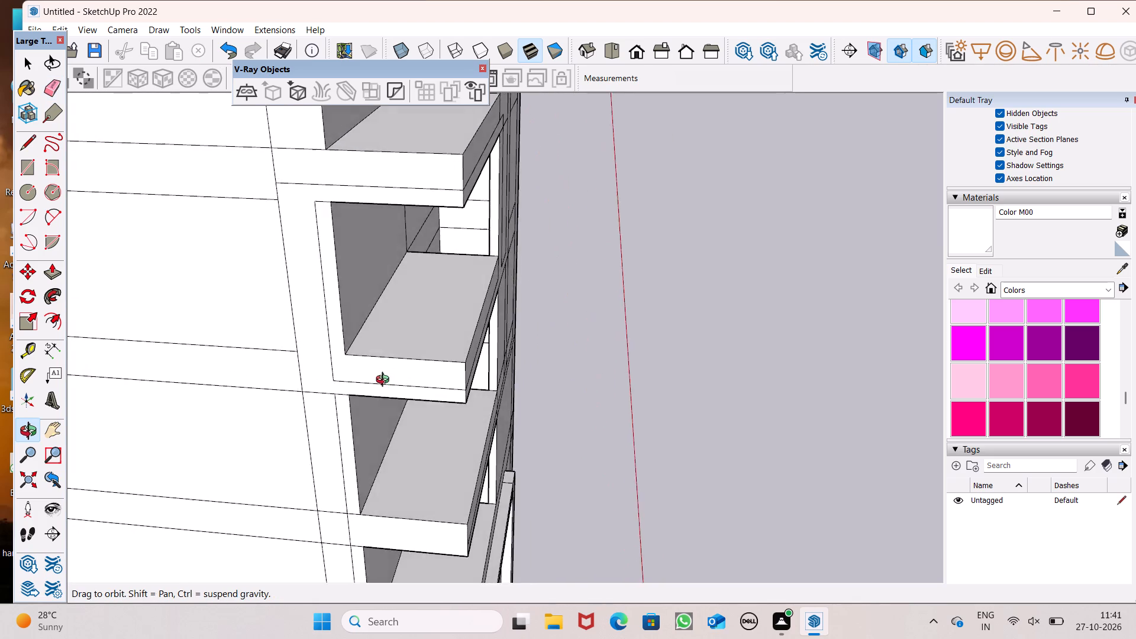
middle_drag(385, 381, 438, 307)
scroll(438, 307, up, 1)
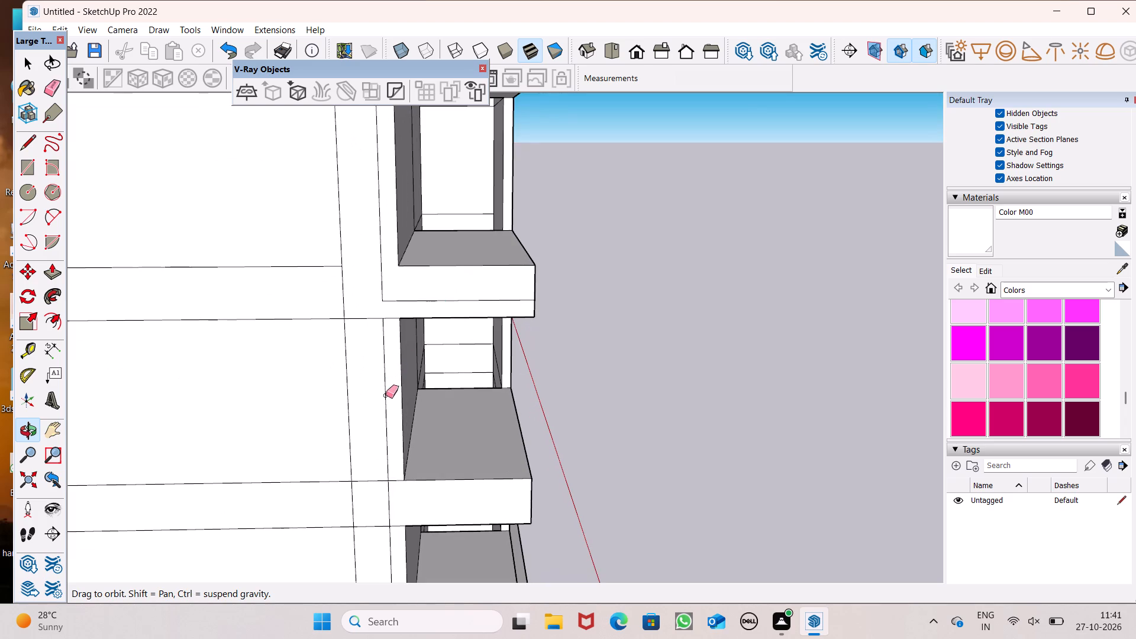
drag(386, 395, 342, 412)
Erase the outer vertical between the top two slabs, its continuation up the top slab, and the short inner vertical below the slab's line.
scroll(363, 198, down, 7)
middle_drag(413, 277, 424, 228)
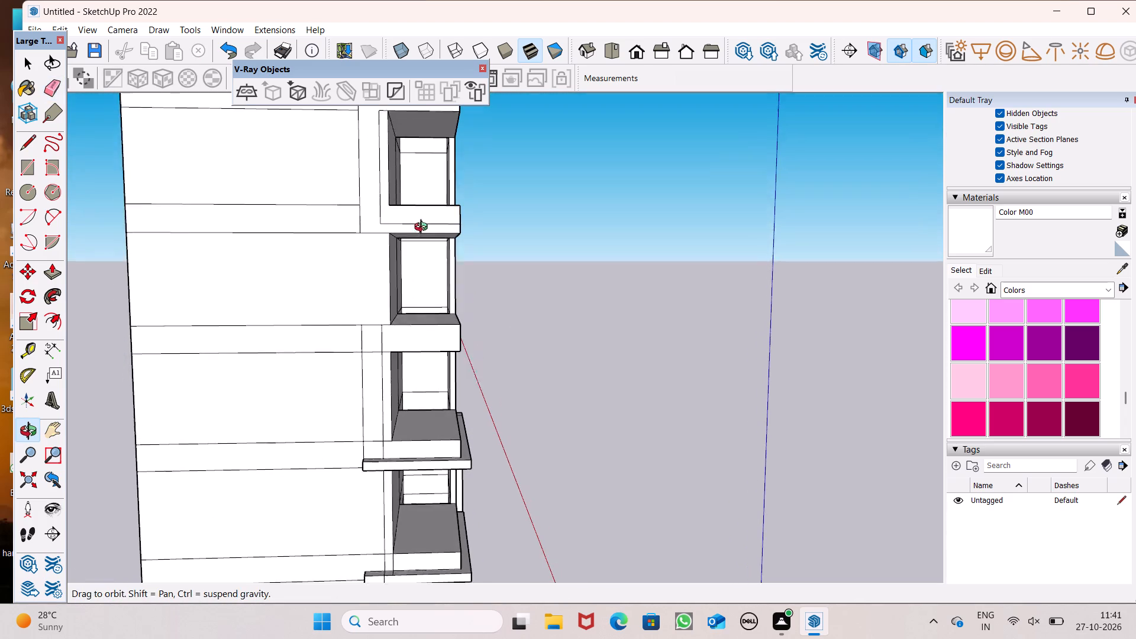
middle_drag(424, 228, 424, 227)
scroll(421, 264, down, 9)
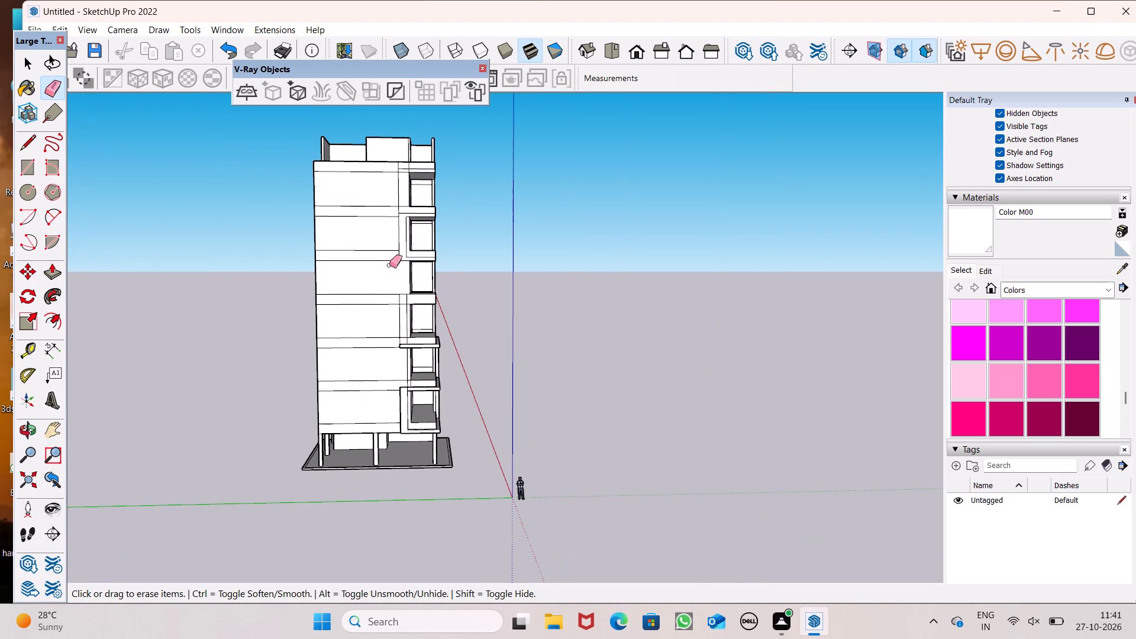
scroll(404, 240, up, 1)
scroll(408, 258, down, 2)
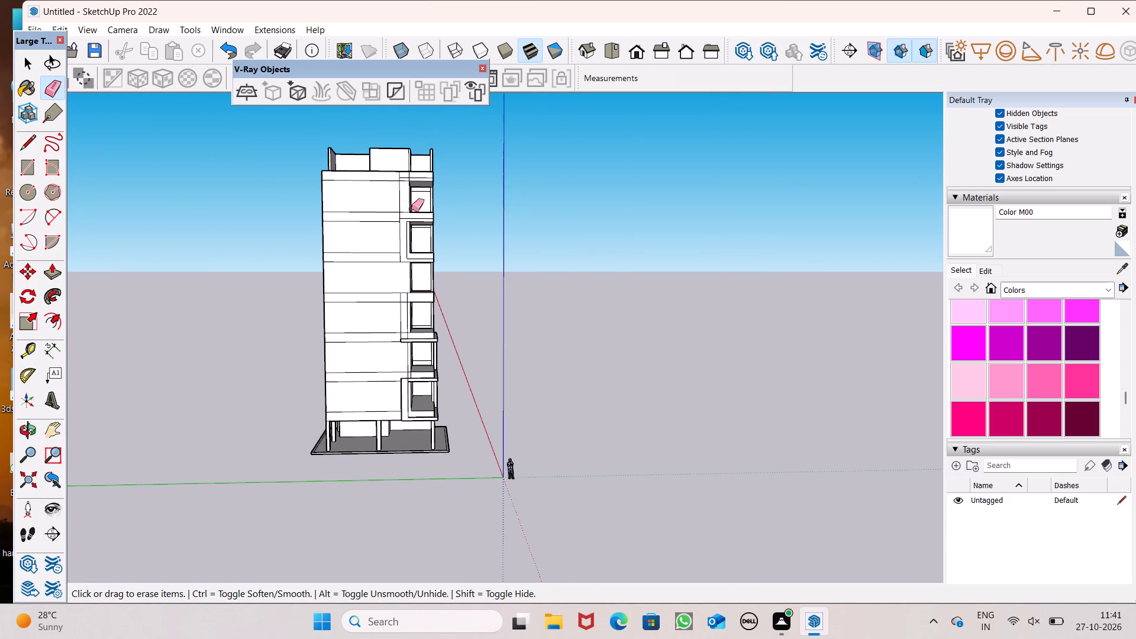
middle_drag(412, 208, 425, 311)
scroll(434, 234, up, 6)
scroll(372, 201, up, 5)
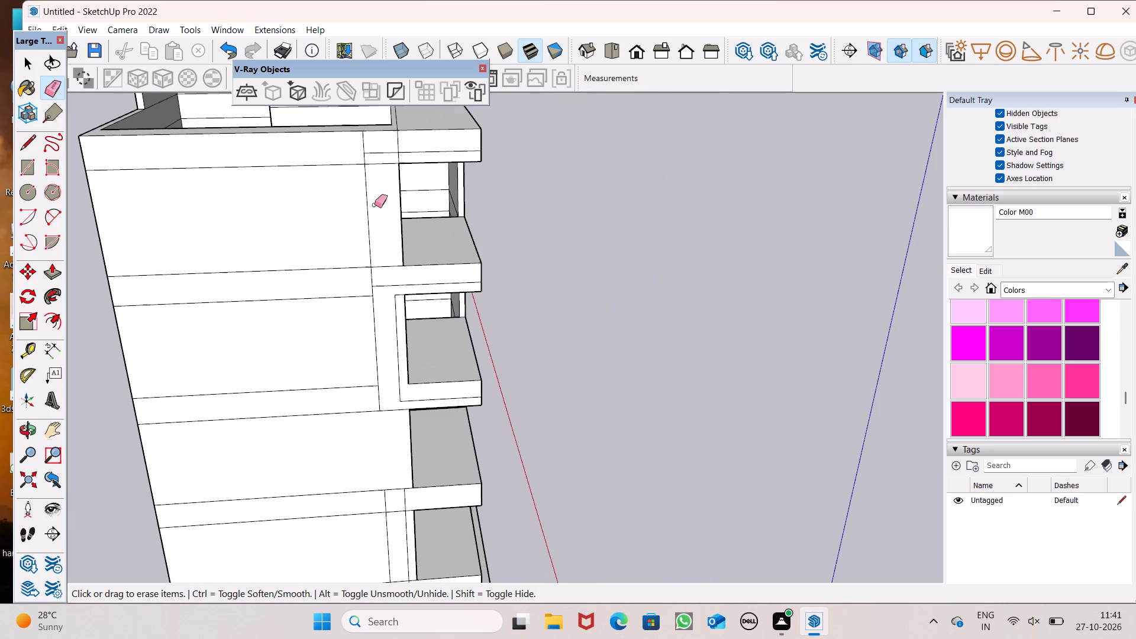
drag(373, 231, 363, 242)
scroll(366, 157, up, 6)
drag(365, 136, 359, 144)
click(359, 162)
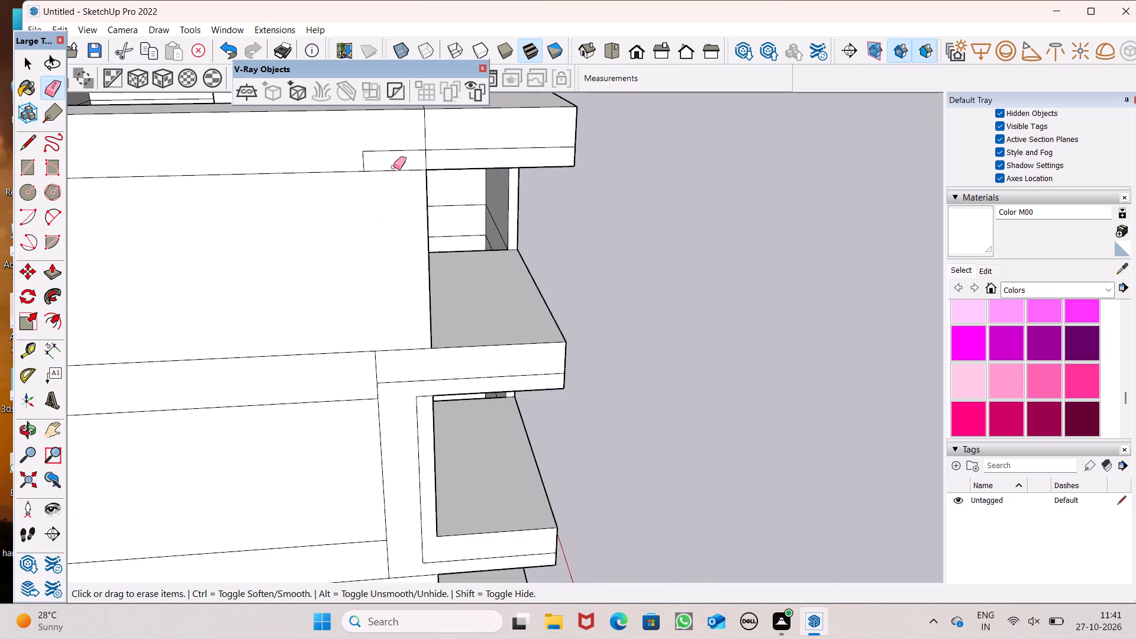
drag(419, 160, 428, 161)
Erase the outer vertical's segment on the second slab above the upper frame's top line.
scroll(411, 167, down, 7)
middle_drag(425, 248, 408, 251)
scroll(408, 251, up, 1)
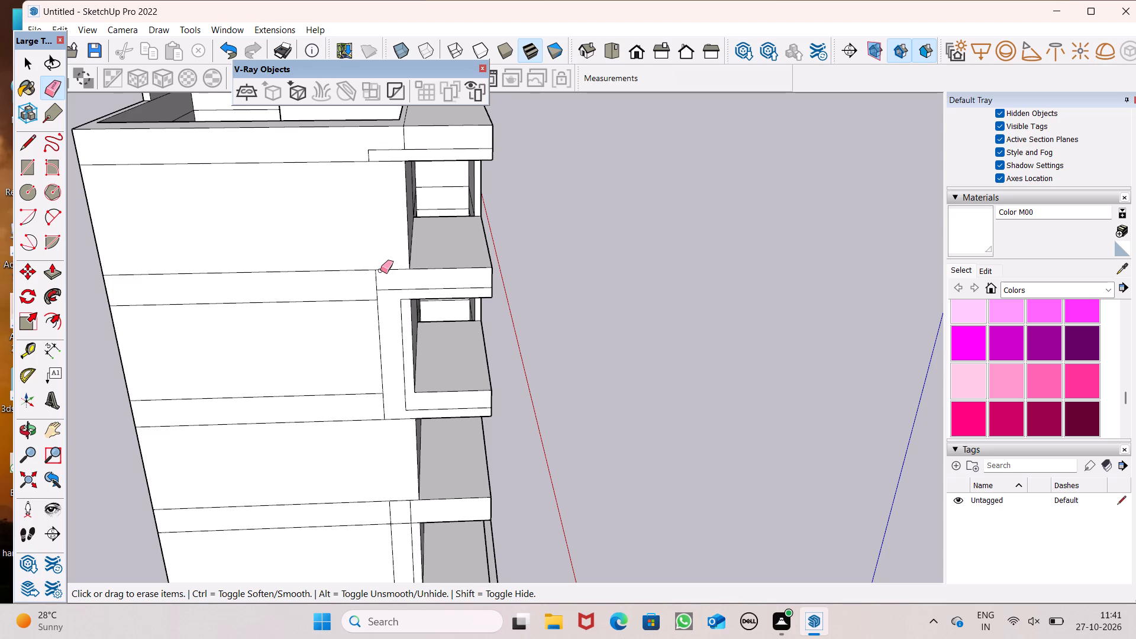
drag(381, 276, 366, 272)
Erase the inner vertical line across the fourth and fifth slabs and the wall between them.
scroll(351, 177, down, 1)
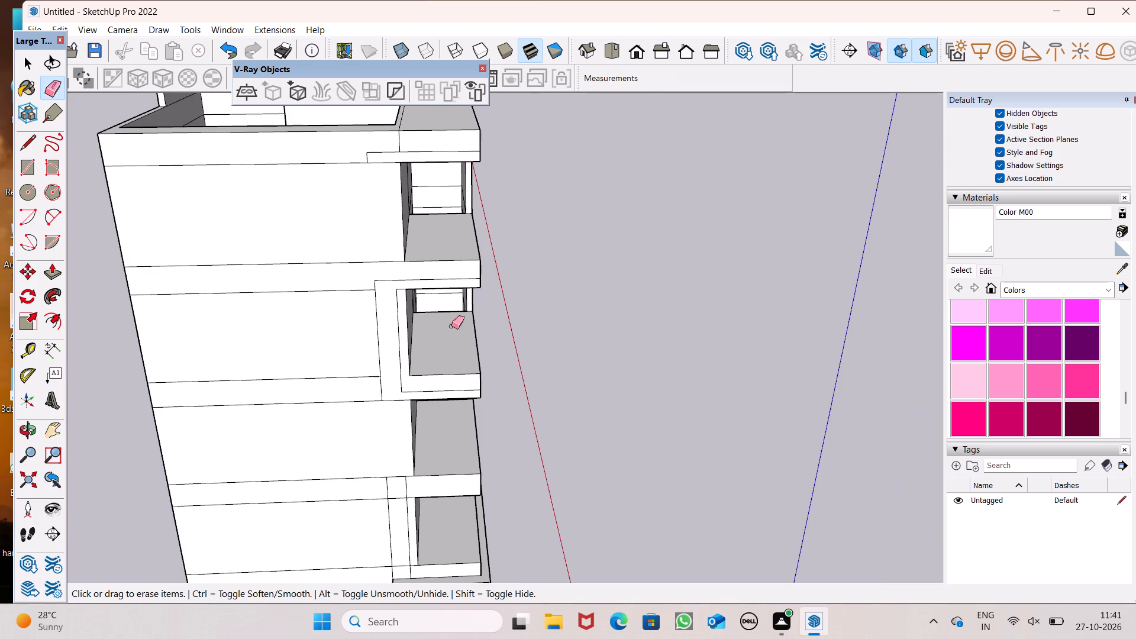
scroll(377, 518, up, 6)
scroll(390, 394, down, 5)
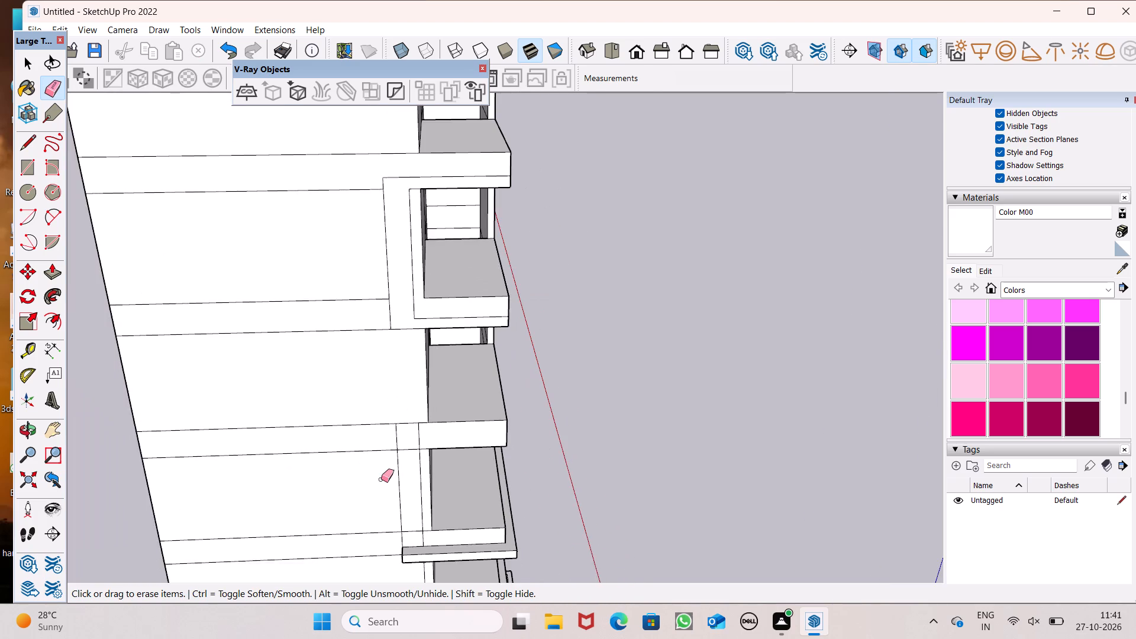
scroll(383, 469, up, 1)
scroll(376, 405, down, 2)
middle_drag(456, 503, 383, 405)
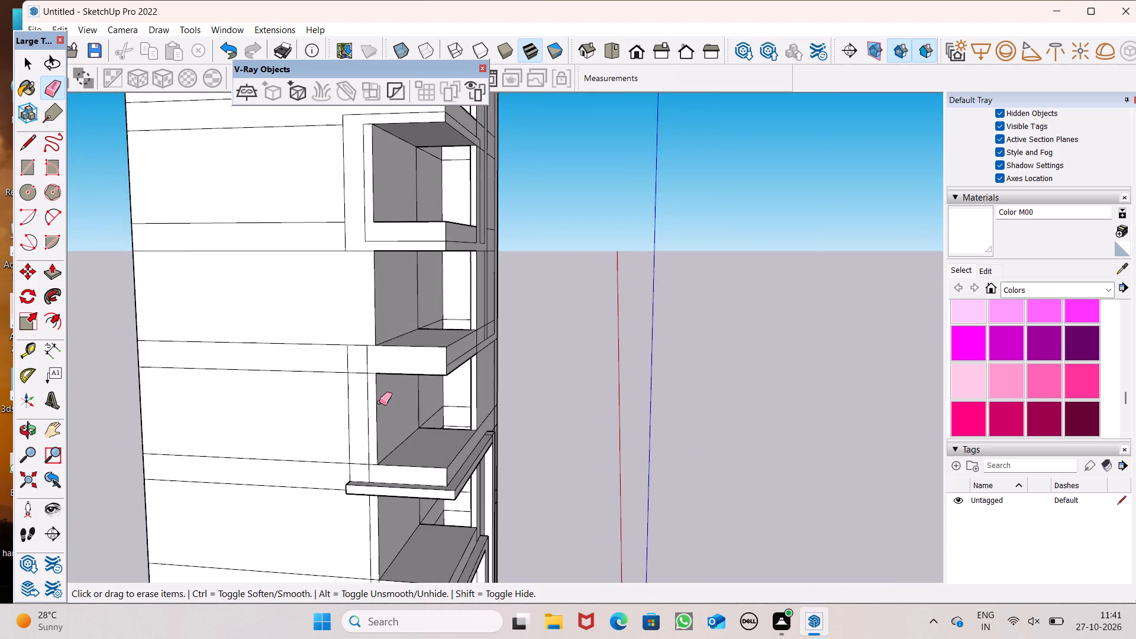
scroll(379, 402, up, 3)
drag(364, 400, 350, 404)
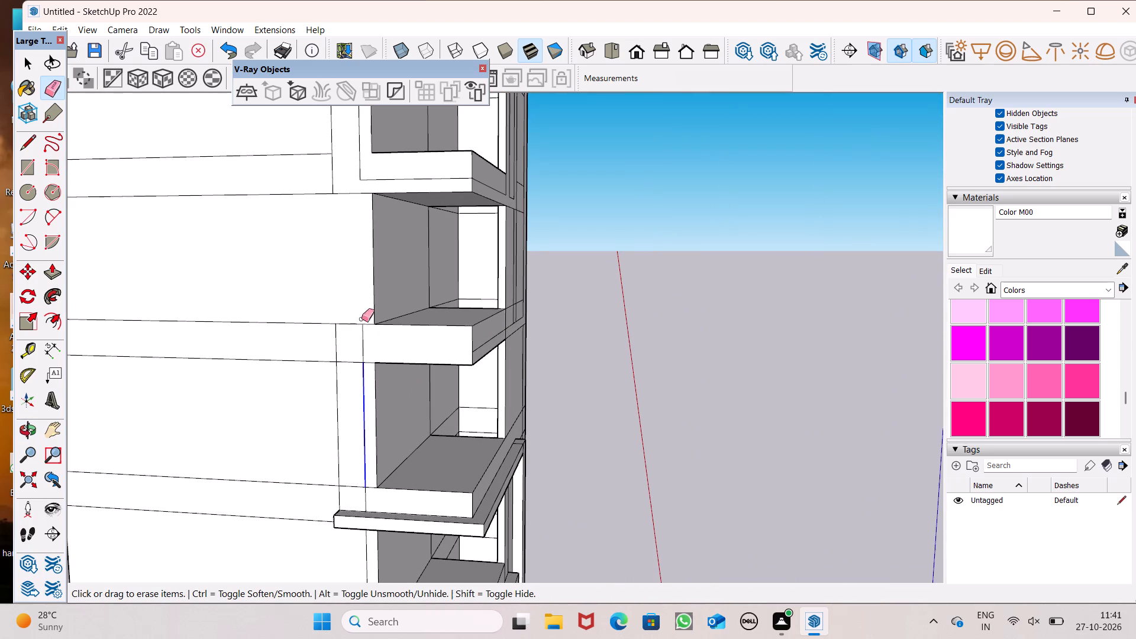
drag(353, 338, 369, 342)
scroll(367, 515, up, 5)
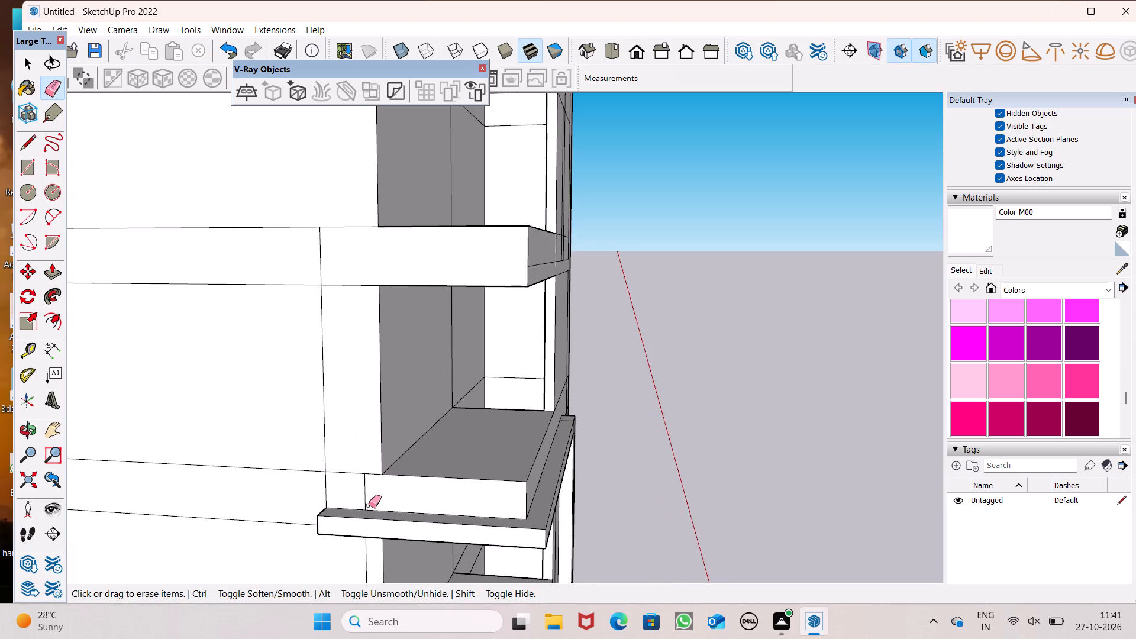
drag(369, 505, 362, 500)
Draw a horizontal line about 10' 10 1/8" across the fourth slab's side, from the balcony's outer edge to the outer vertical.
scroll(402, 431, up, 1)
middle_drag(402, 431, 368, 506)
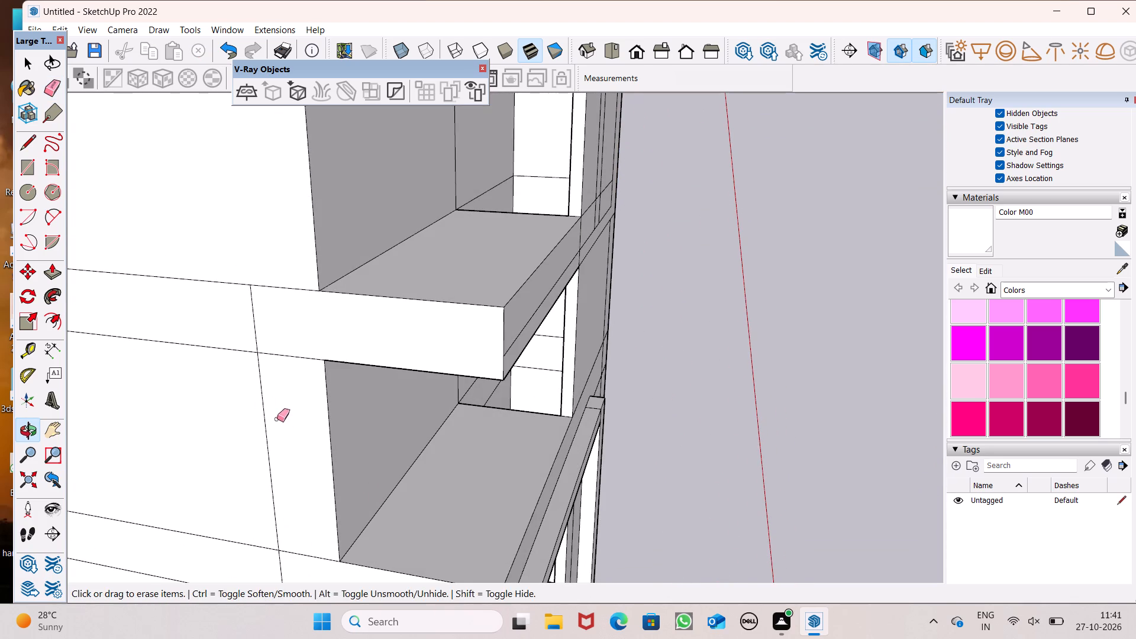
click(35, 143)
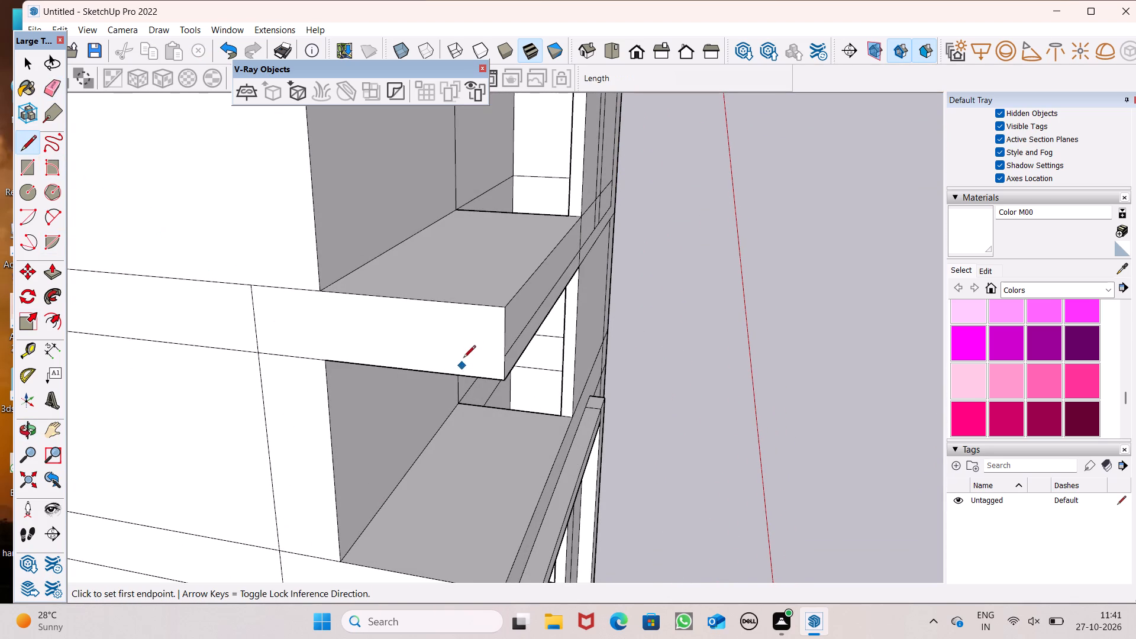
click(502, 356)
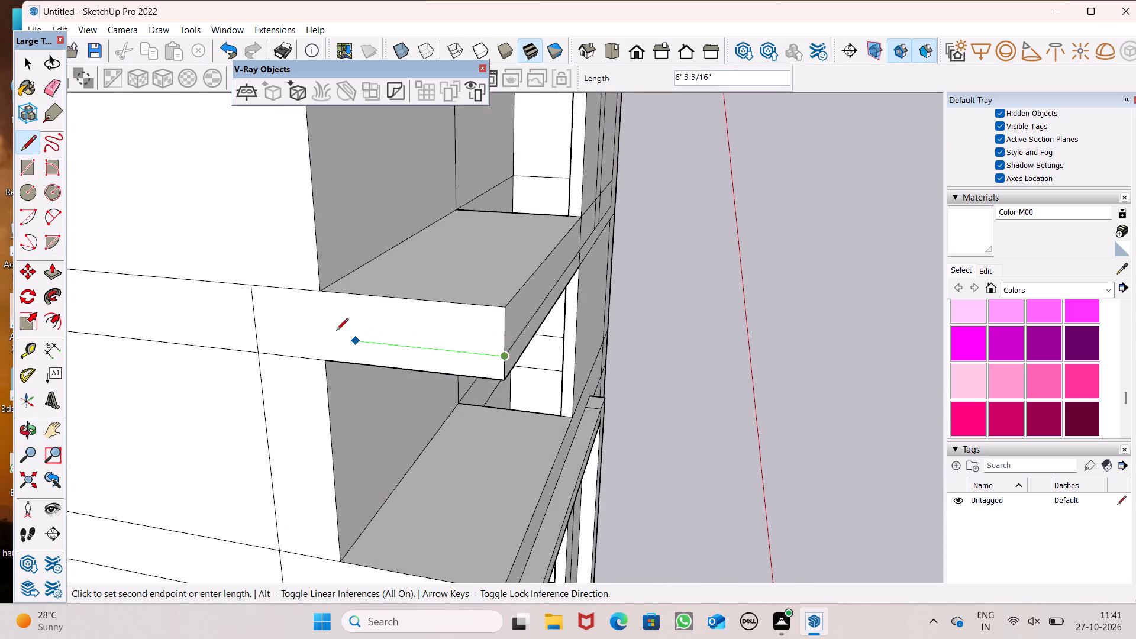
click(254, 333)
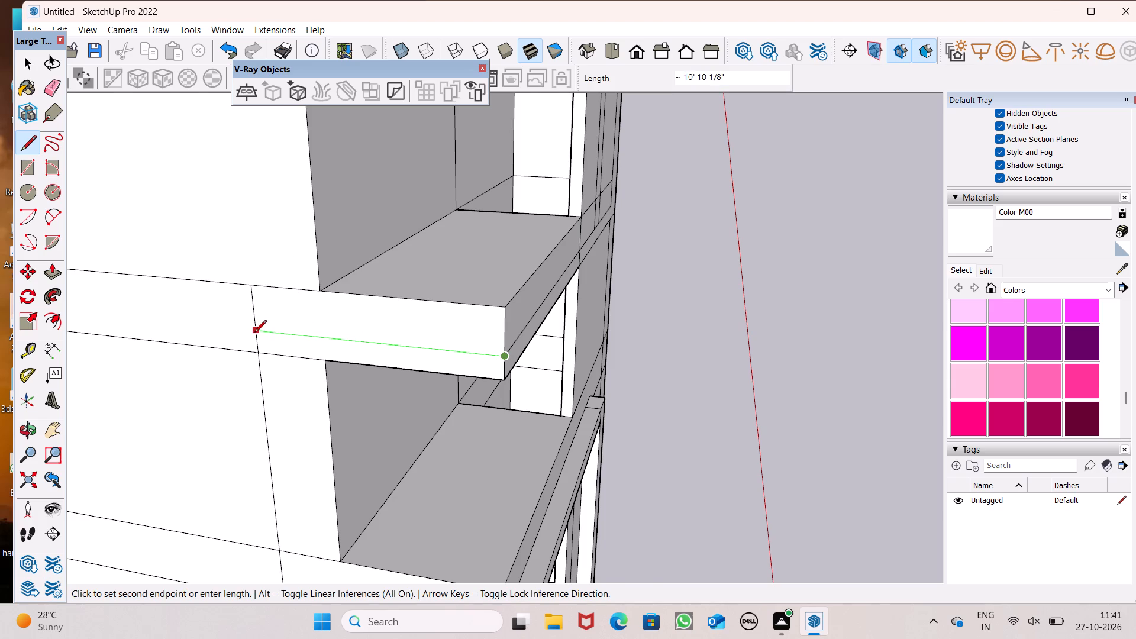
Examine the frame outlines around the balcony slabs on the side wall from several angles.
middle_drag(331, 347, 466, 320)
scroll(262, 292, down, 5)
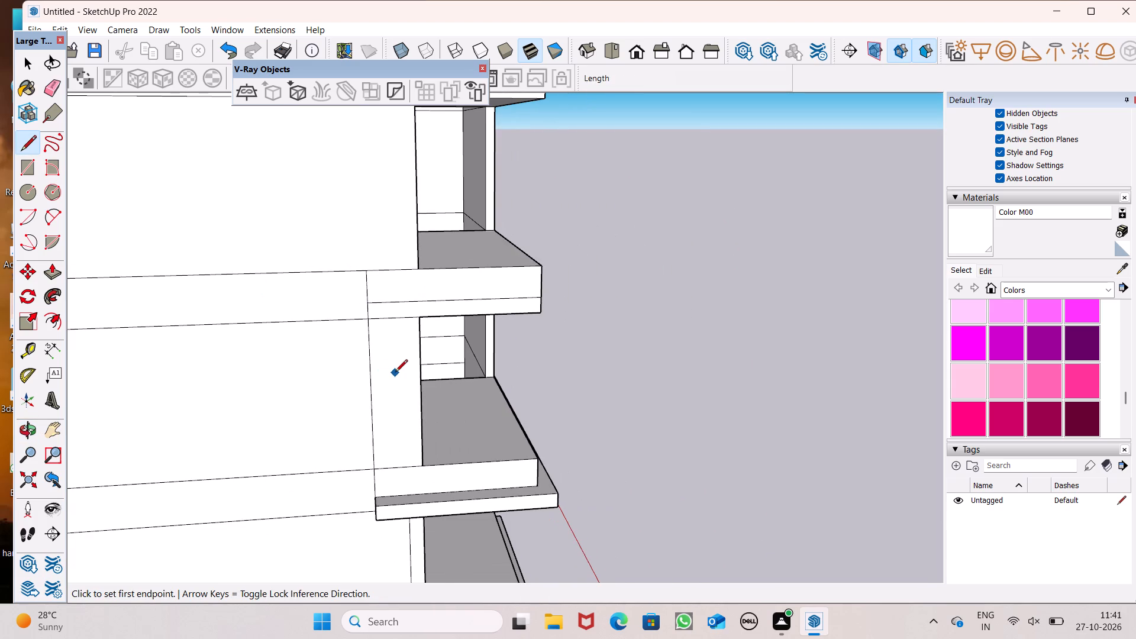
scroll(282, 324, down, 2)
middle_drag(372, 345, 262, 349)
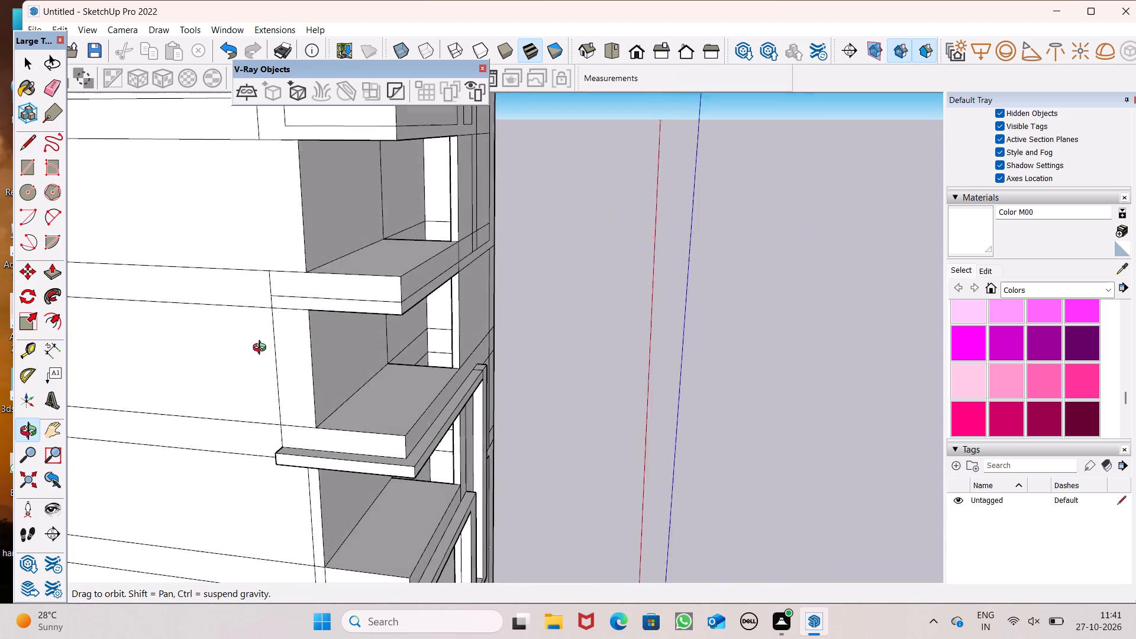
middle_drag(262, 349, 267, 349)
scroll(582, 321, down, 3)
middle_drag(579, 320, 624, 333)
scroll(262, 185, up, 1)
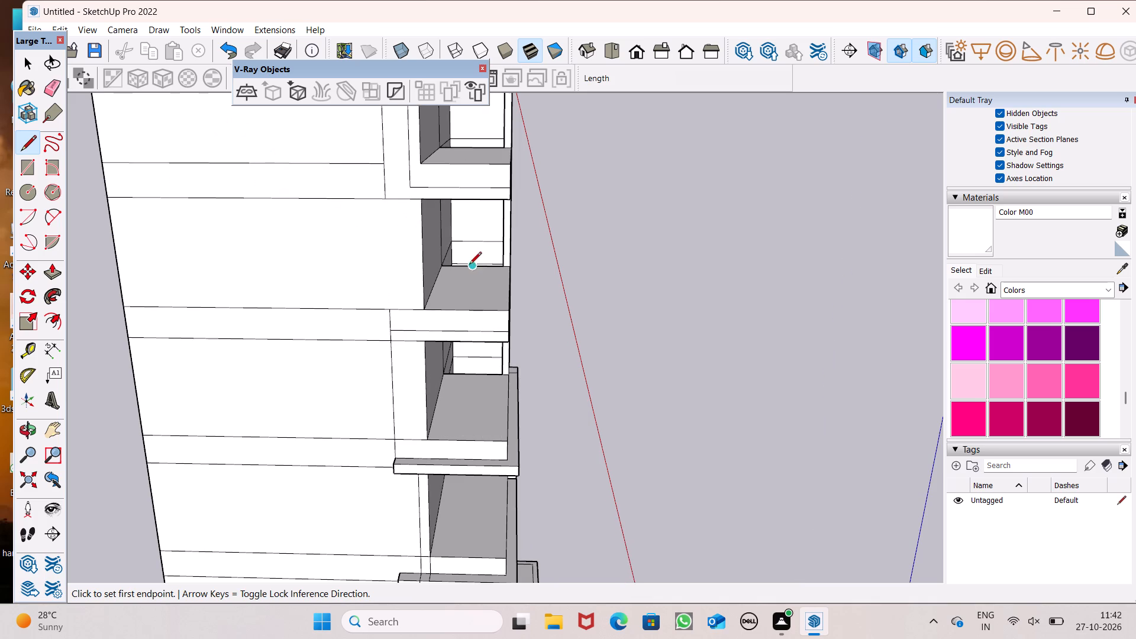
scroll(590, 340, down, 3)
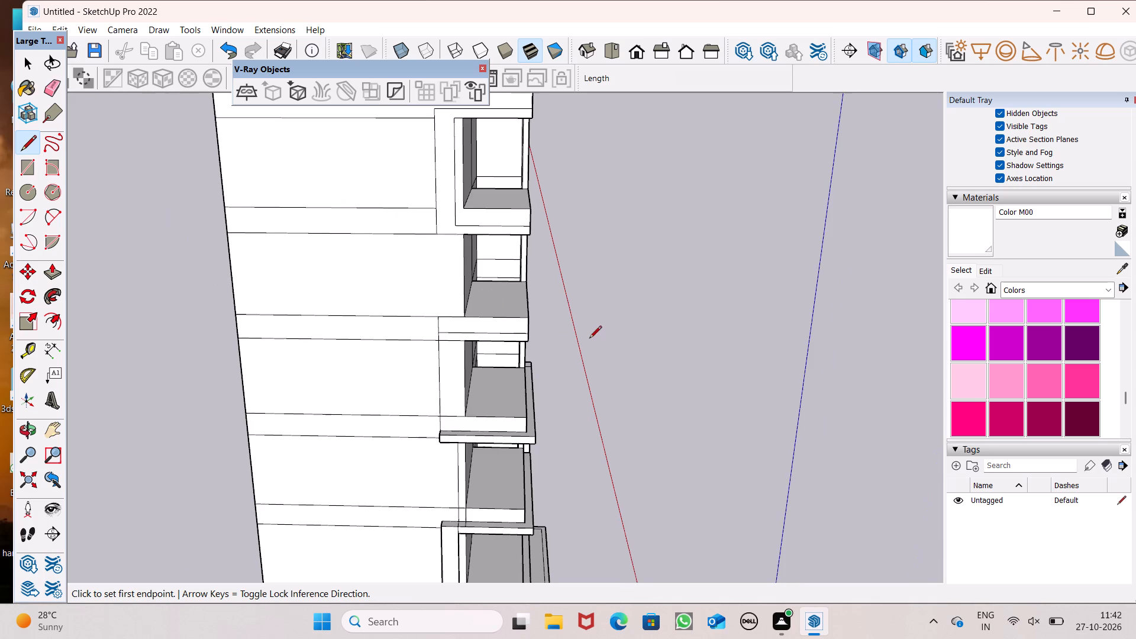
Erase the two short lines crossing the top face of the lower raised frame near its outer end on the side wall.
middle_drag(538, 443, 271, 388)
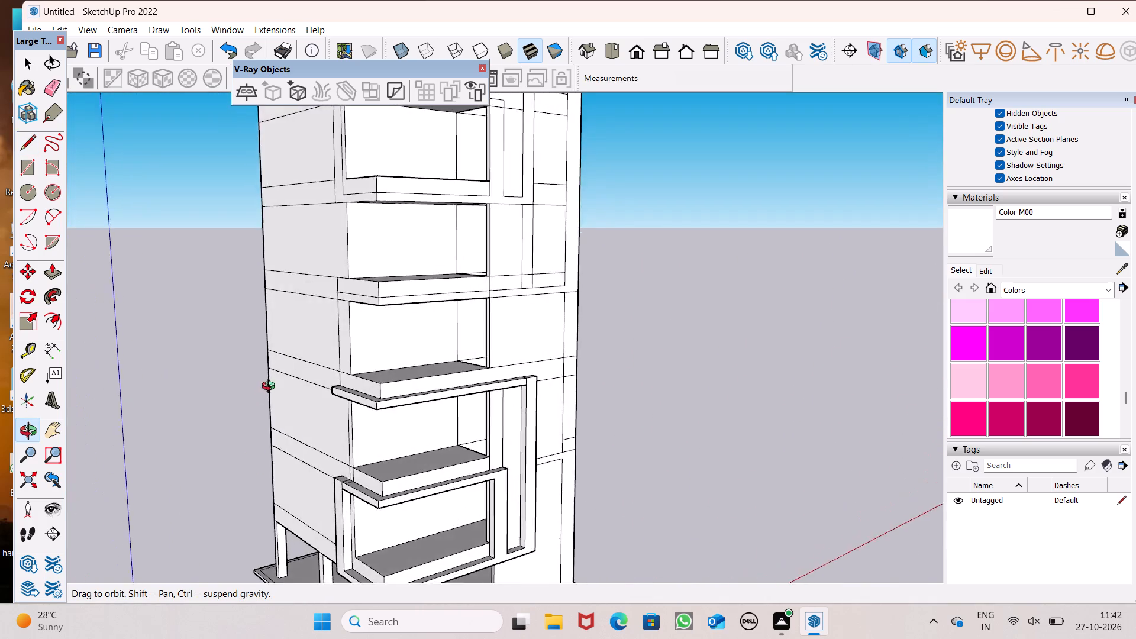
middle_drag(271, 388, 300, 442)
scroll(693, 485, down, 1)
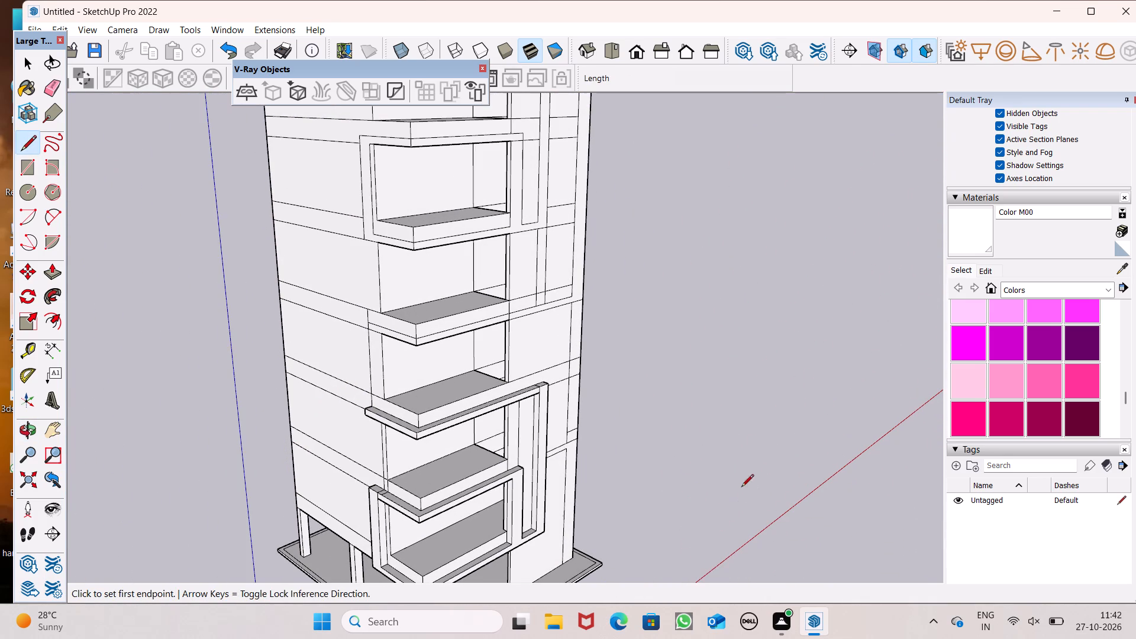
scroll(604, 433, down, 1)
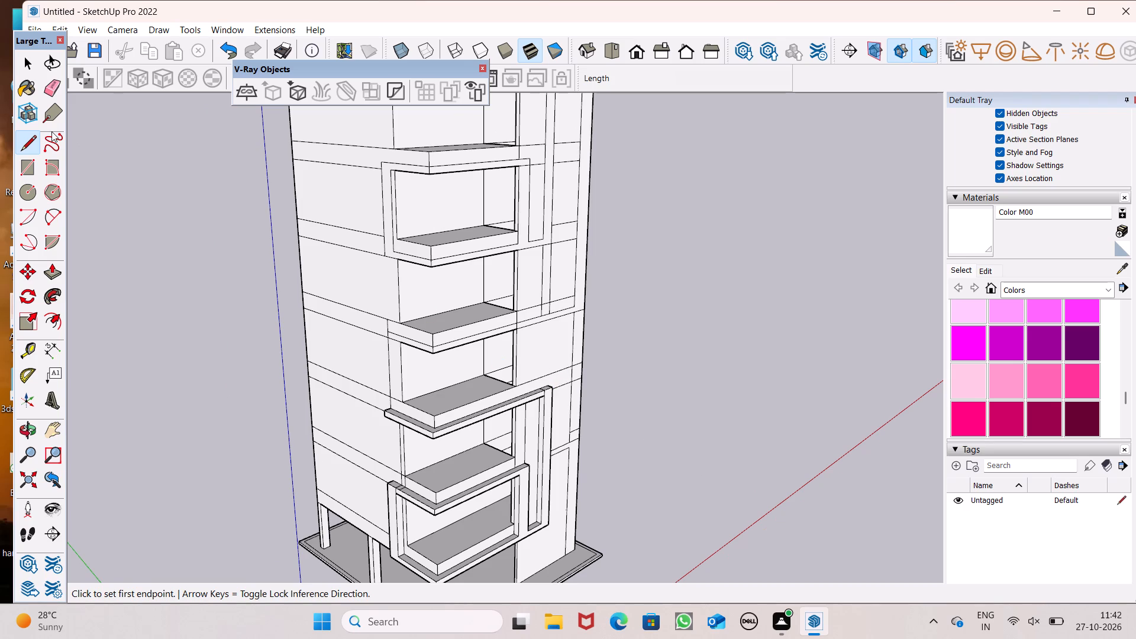
click(48, 92)
middle_drag(411, 316, 428, 349)
scroll(431, 470, up, 5)
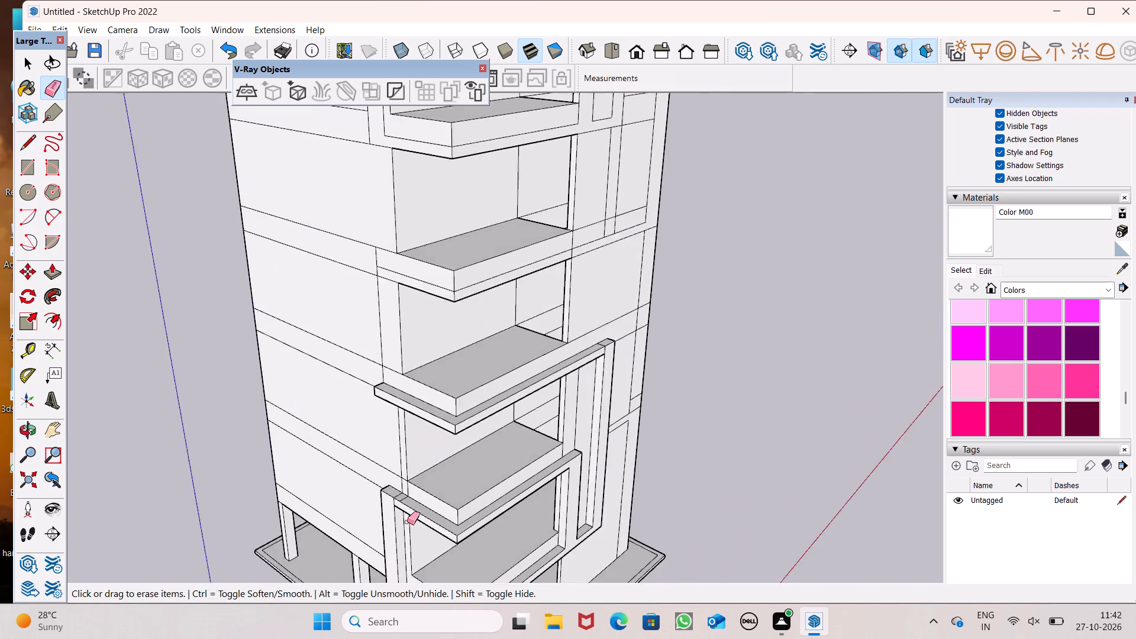
scroll(407, 522, up, 15)
drag(400, 461, 356, 437)
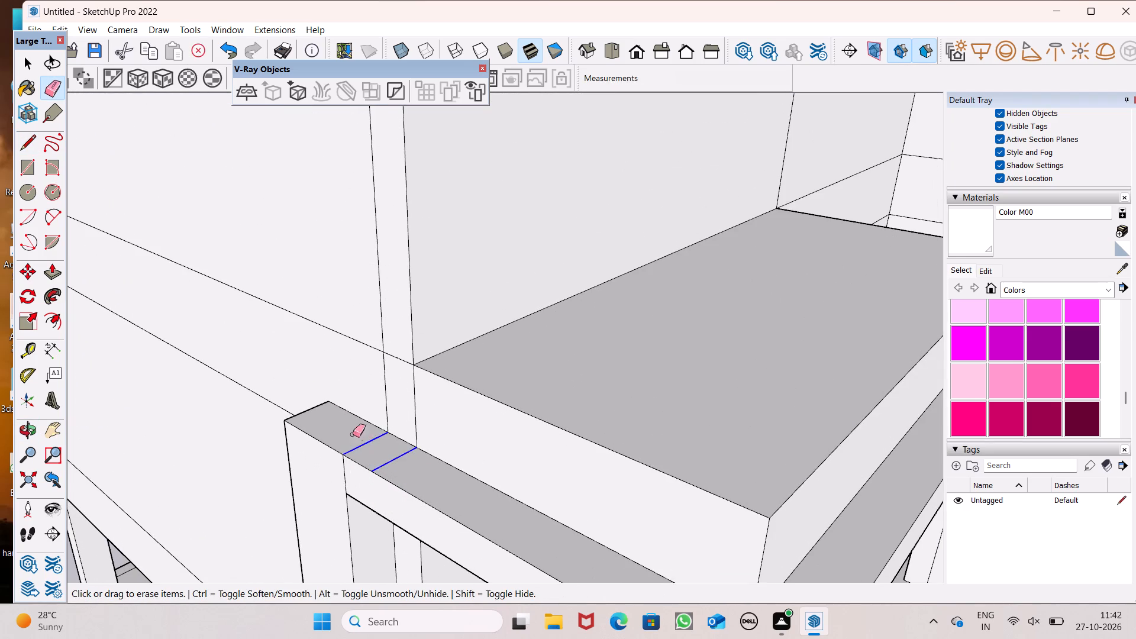
Erase the vertical line on the side wall between the fourth slab and the third slab above the upper raised frame.
scroll(234, 366, down, 8)
scroll(674, 352, up, 4)
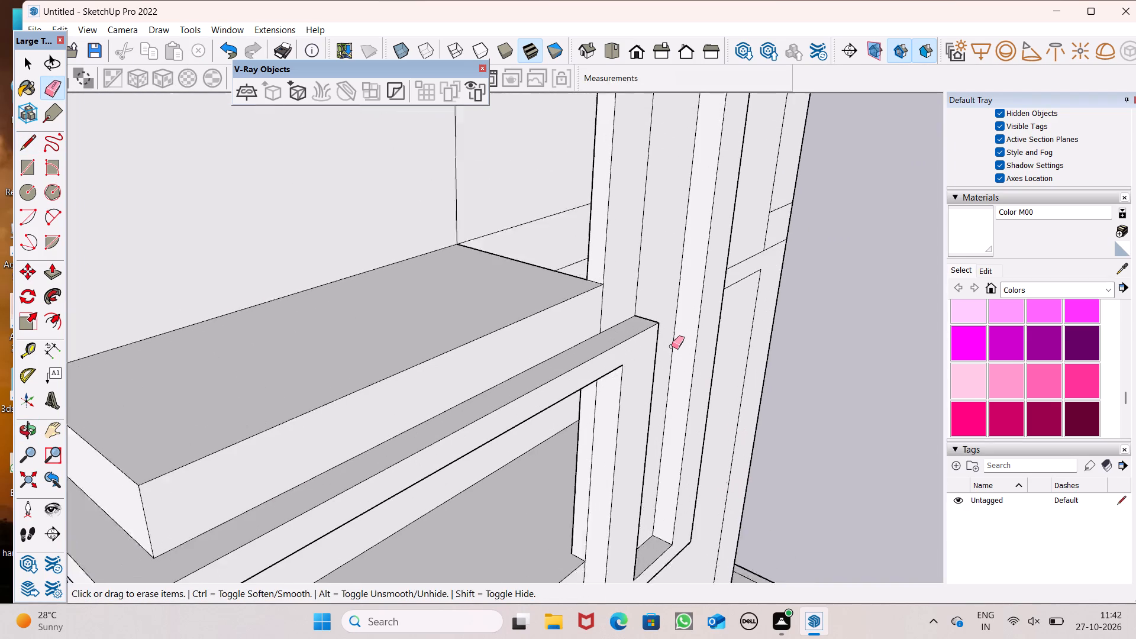
scroll(672, 346, up, 2)
scroll(635, 302, down, 13)
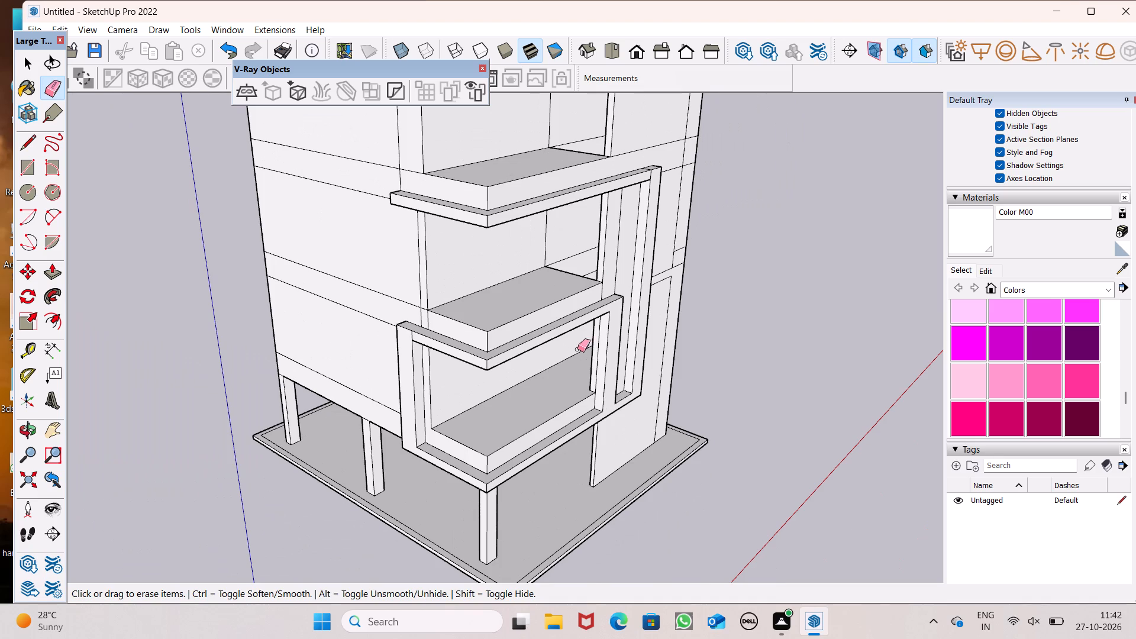
scroll(575, 353, down, 5)
middle_drag(576, 375, 677, 469)
scroll(496, 291, up, 1)
middle_drag(495, 291, 555, 238)
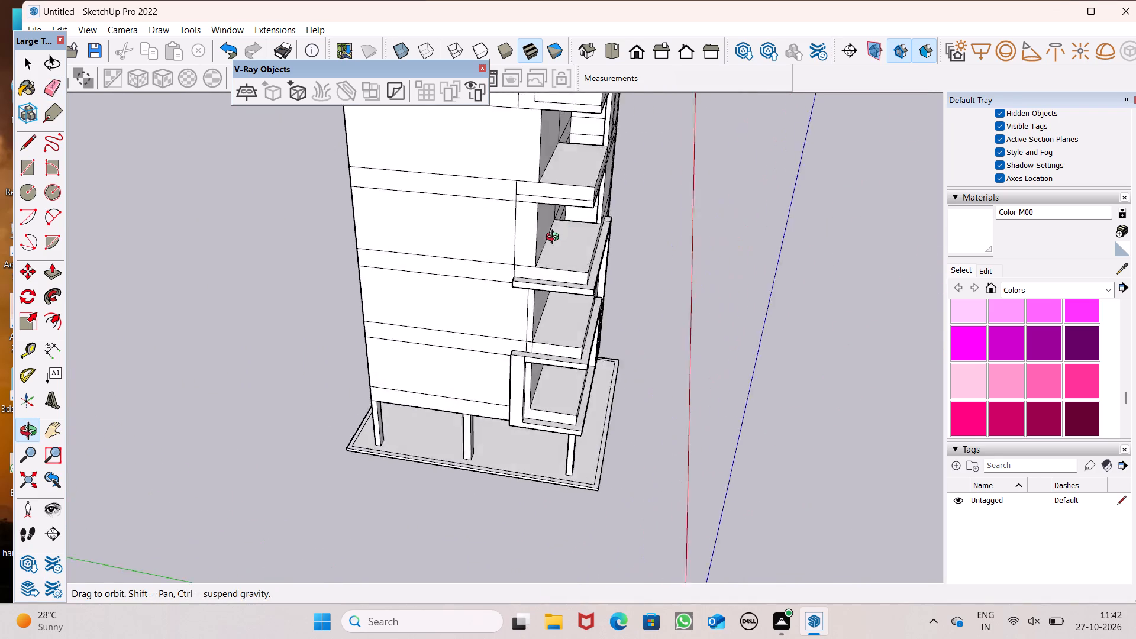
middle_drag(555, 238, 582, 204)
scroll(582, 350, down, 4)
middle_drag(569, 343, 600, 281)
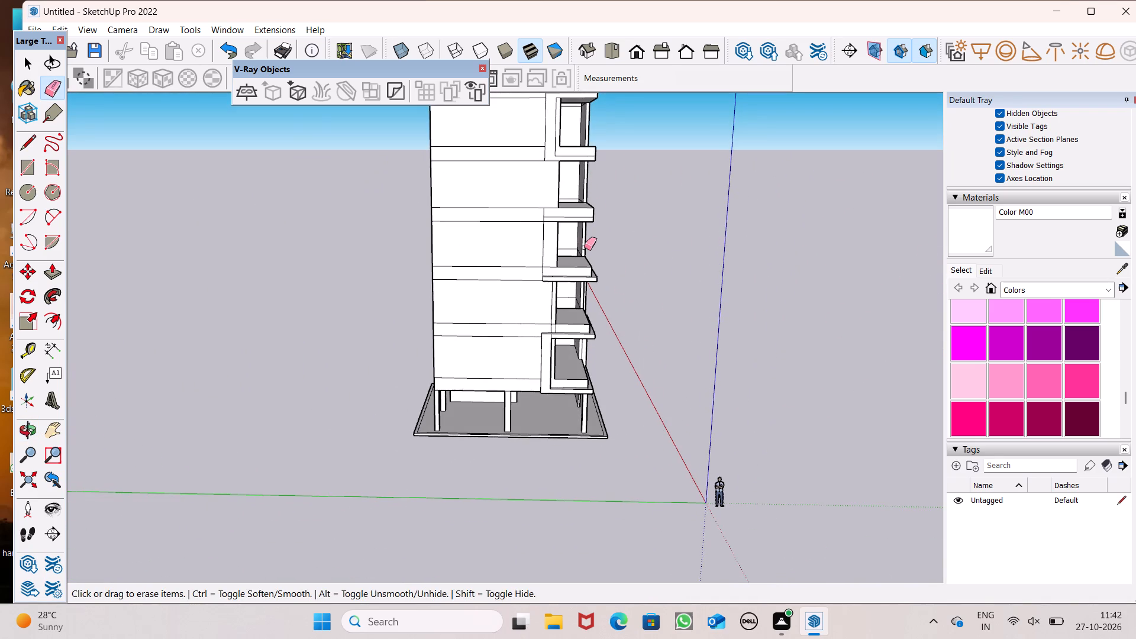
scroll(584, 247, up, 7)
scroll(509, 275, down, 2)
middle_drag(606, 304, 566, 321)
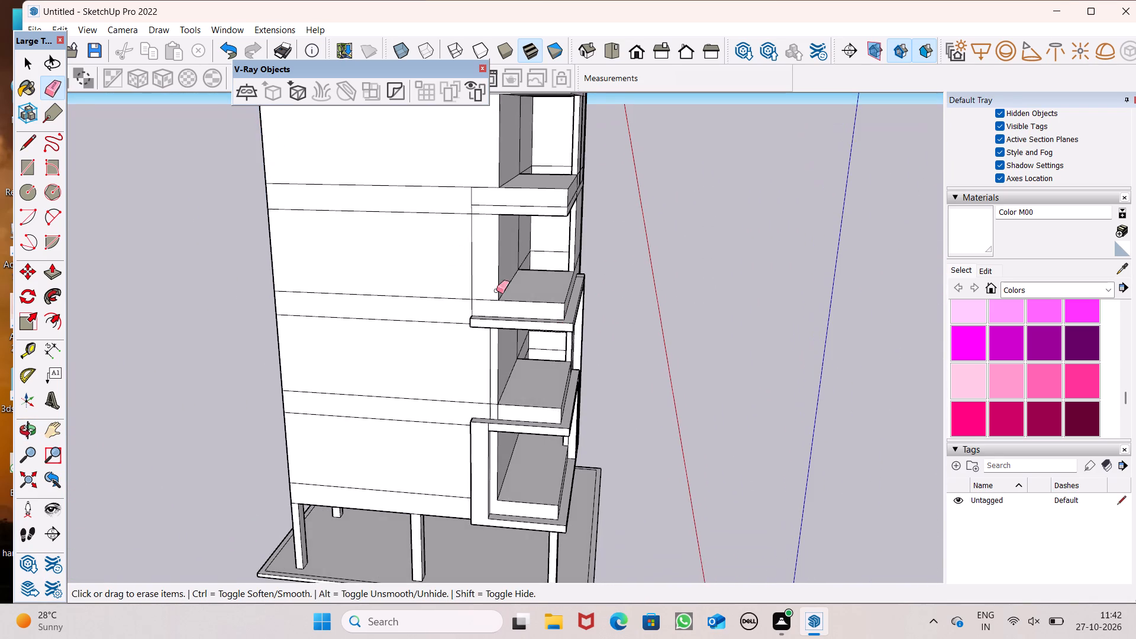
scroll(444, 231, up, 5)
drag(488, 256, 478, 260)
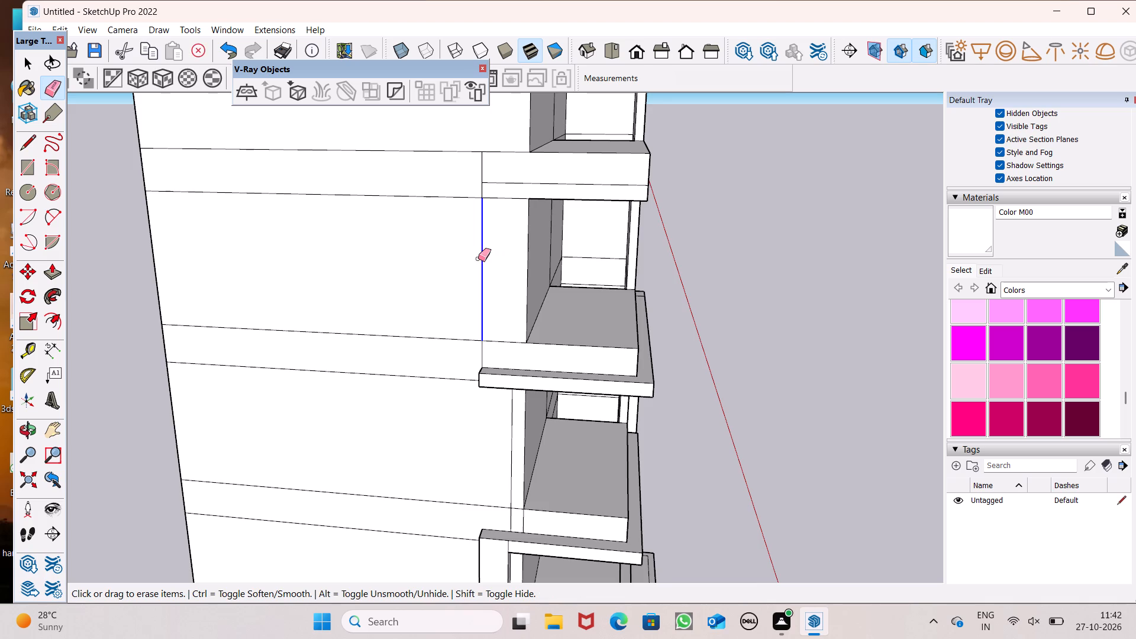
Erase the leftover vertical segment across the third slab's side, just above the upper raised frame.
scroll(586, 312, down, 12)
middle_drag(561, 325, 581, 292)
scroll(556, 306, up, 6)
click(537, 328)
Erase the upper part of the short vertical on the fourth slab's side, above the horizontal outline line.
middle_drag(575, 322, 399, 298)
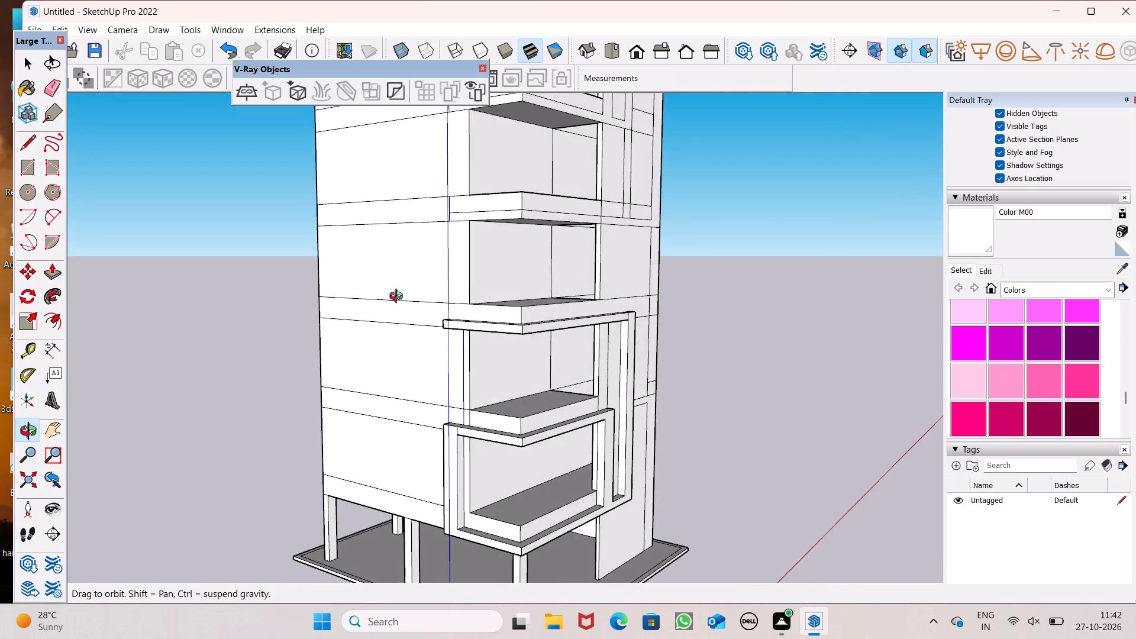
middle_drag(399, 298, 469, 318)
scroll(479, 214, up, 5)
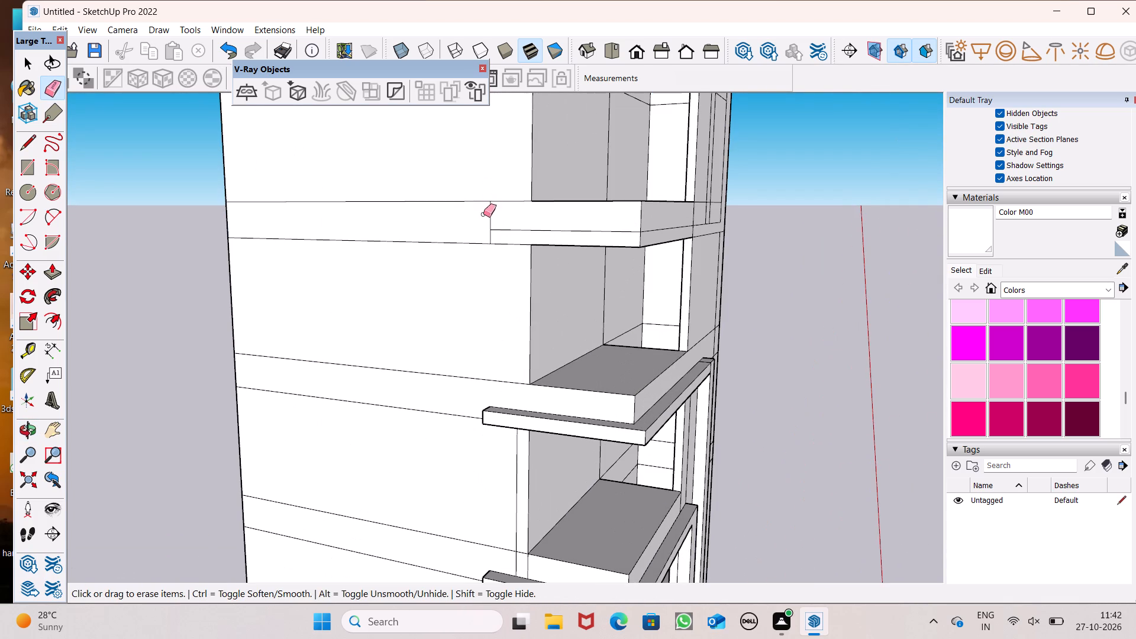
drag(485, 213, 502, 215)
Erase the short vertical segment where the sixth balcony slab meets the wall, within the frame outline band.
scroll(521, 231, down, 3)
middle_drag(527, 239, 476, 358)
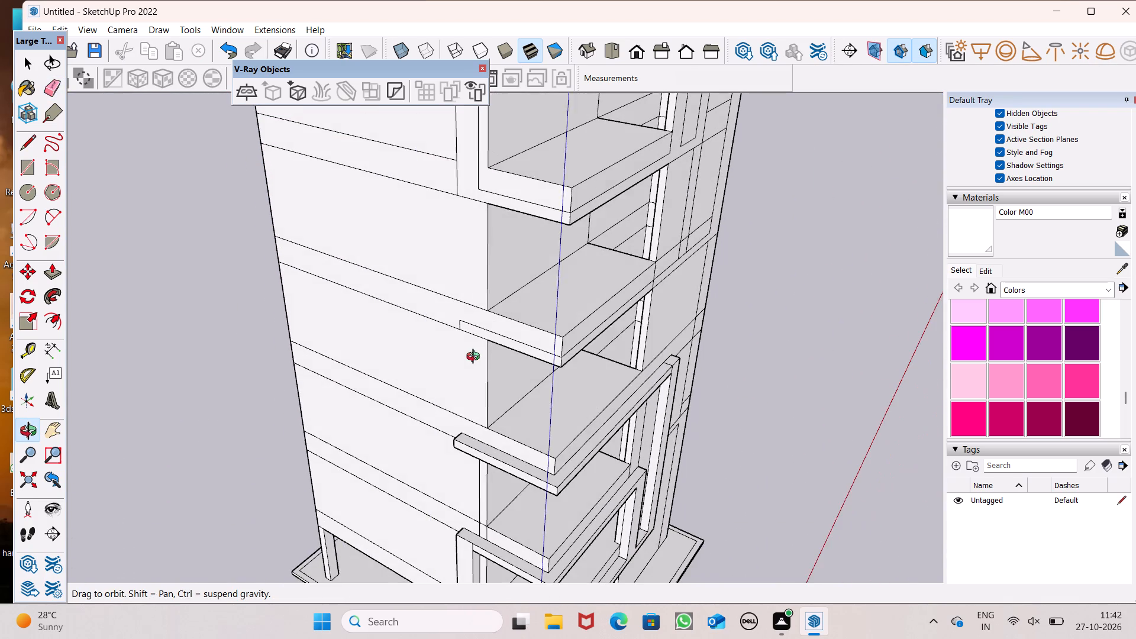
middle_drag(476, 358, 480, 359)
scroll(517, 238, up, 1)
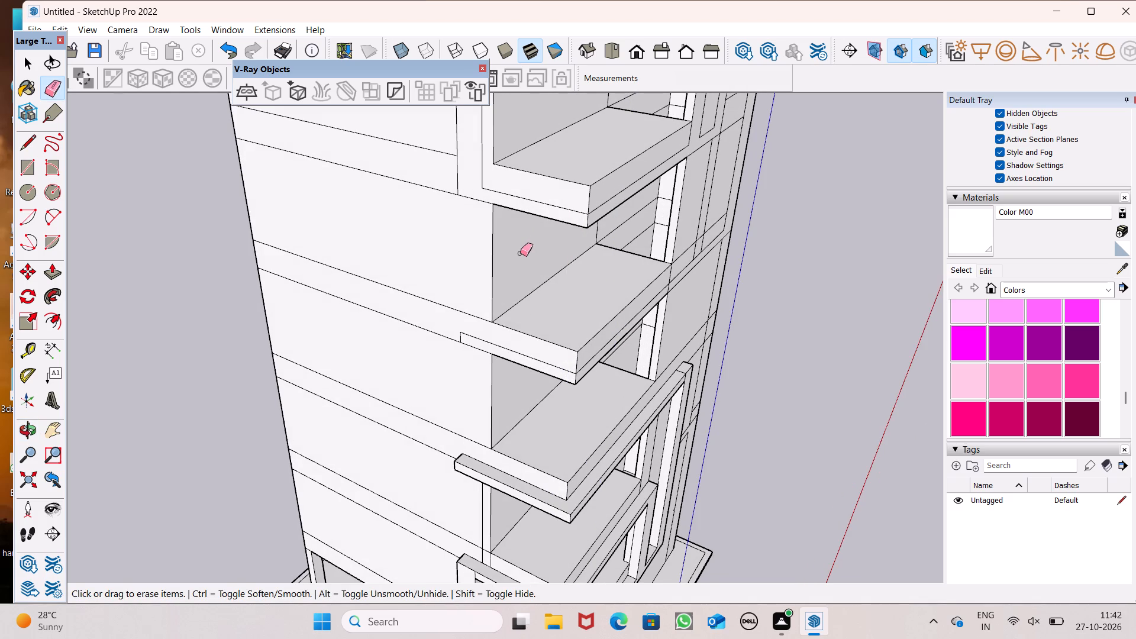
scroll(542, 296, down, 3)
middle_drag(540, 313, 350, 293)
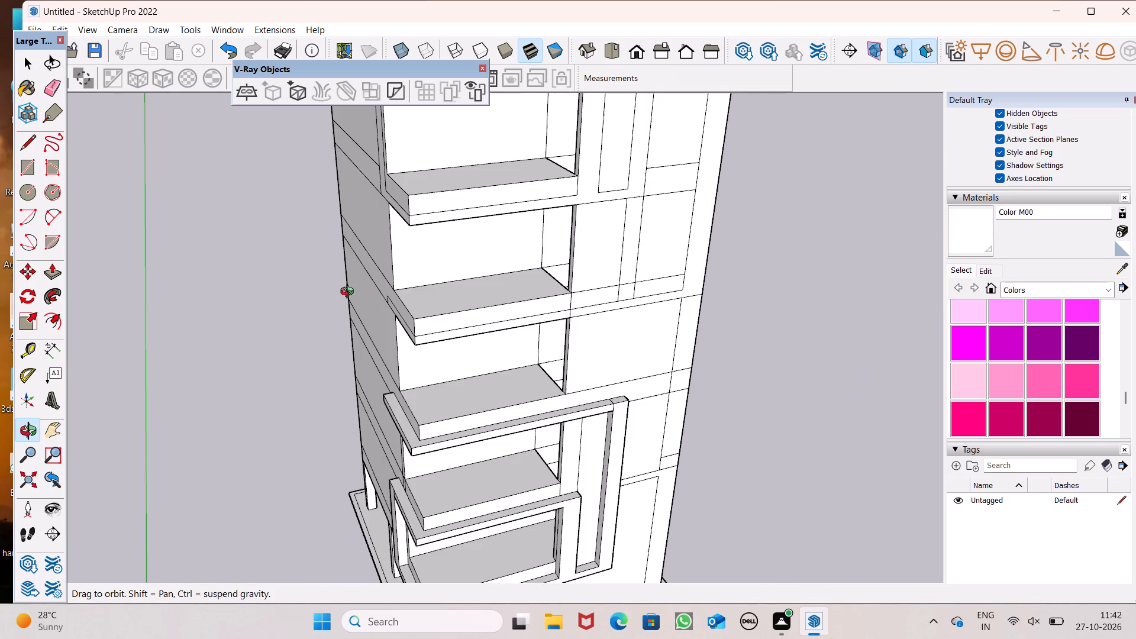
middle_drag(350, 293, 353, 399)
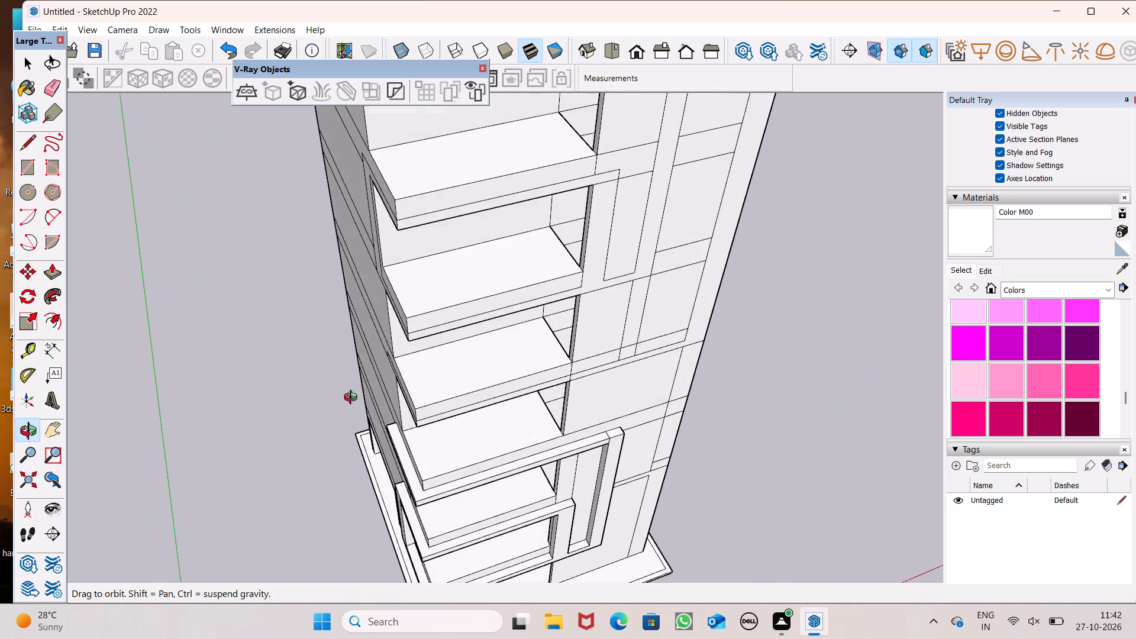
middle_drag(353, 399, 353, 399)
scroll(410, 350, down, 2)
middle_drag(420, 341, 398, 295)
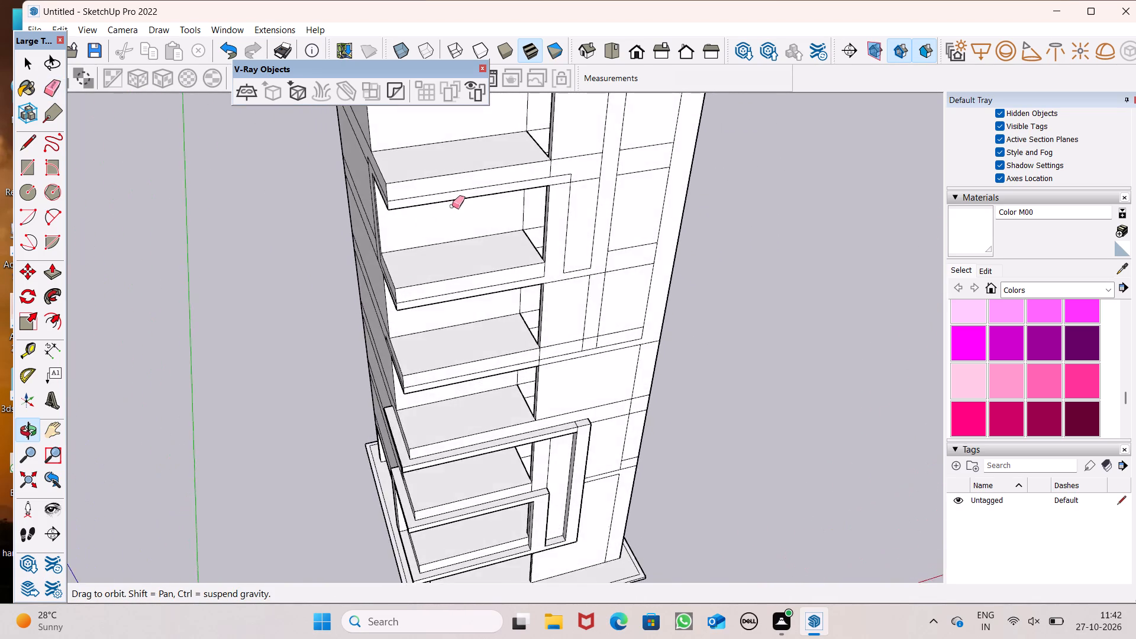
scroll(480, 189, up, 7)
drag(622, 176, 621, 187)
Erase the short vertical segment where the topmost balcony slab meets the wall, within the frame outline band.
scroll(473, 272, down, 3)
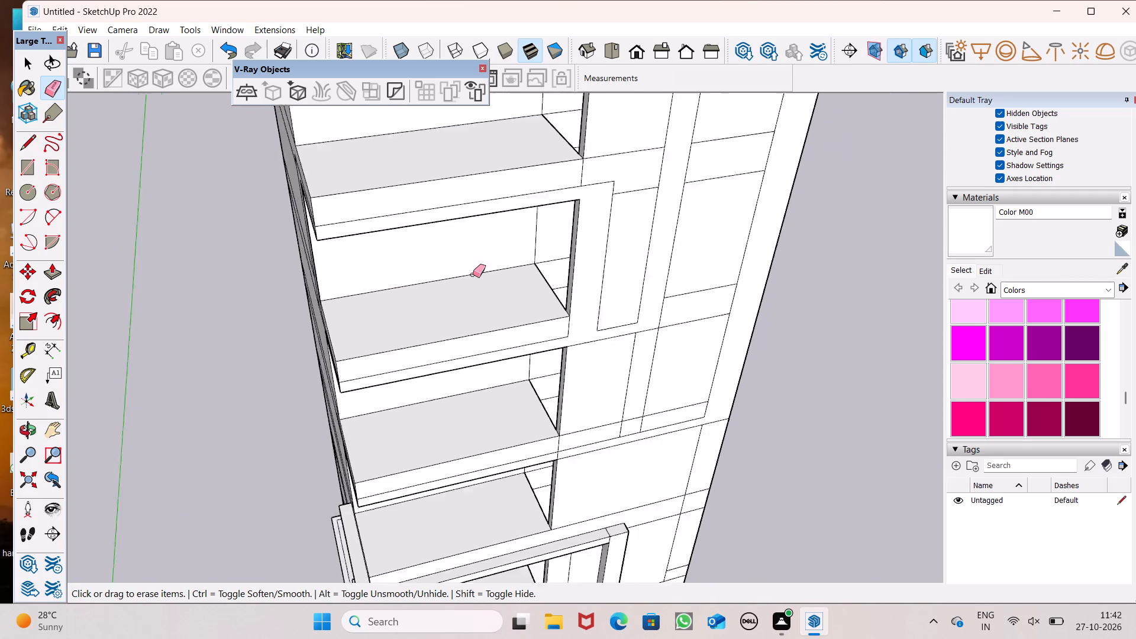
scroll(473, 275, down, 3)
middle_drag(538, 285, 601, 261)
scroll(273, 360, down, 4)
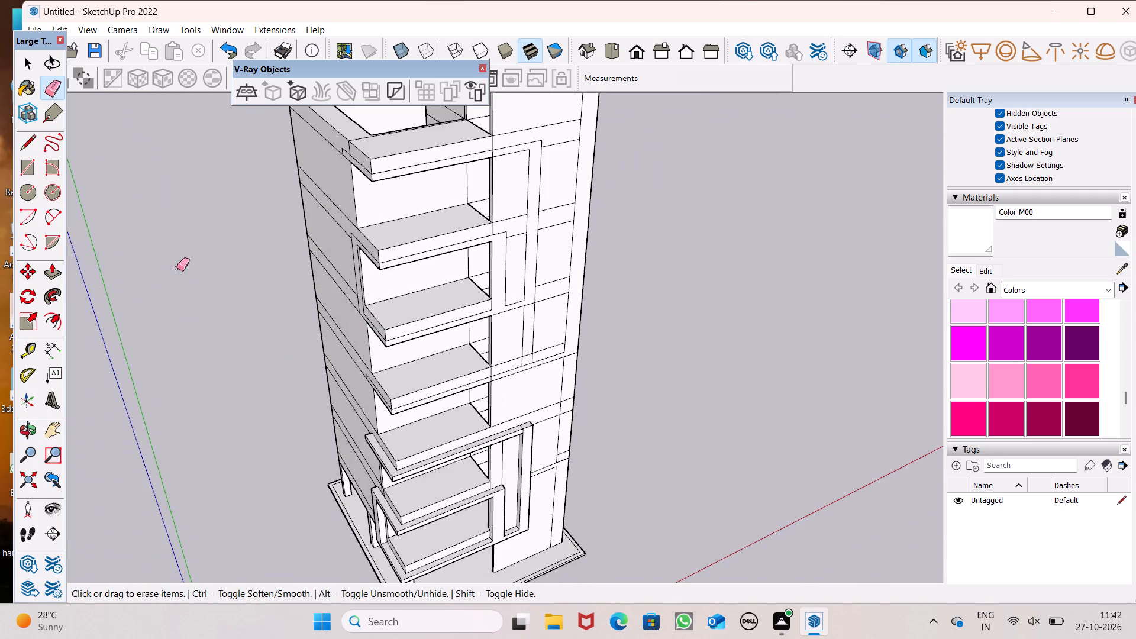
middle_drag(111, 273, 233, 291)
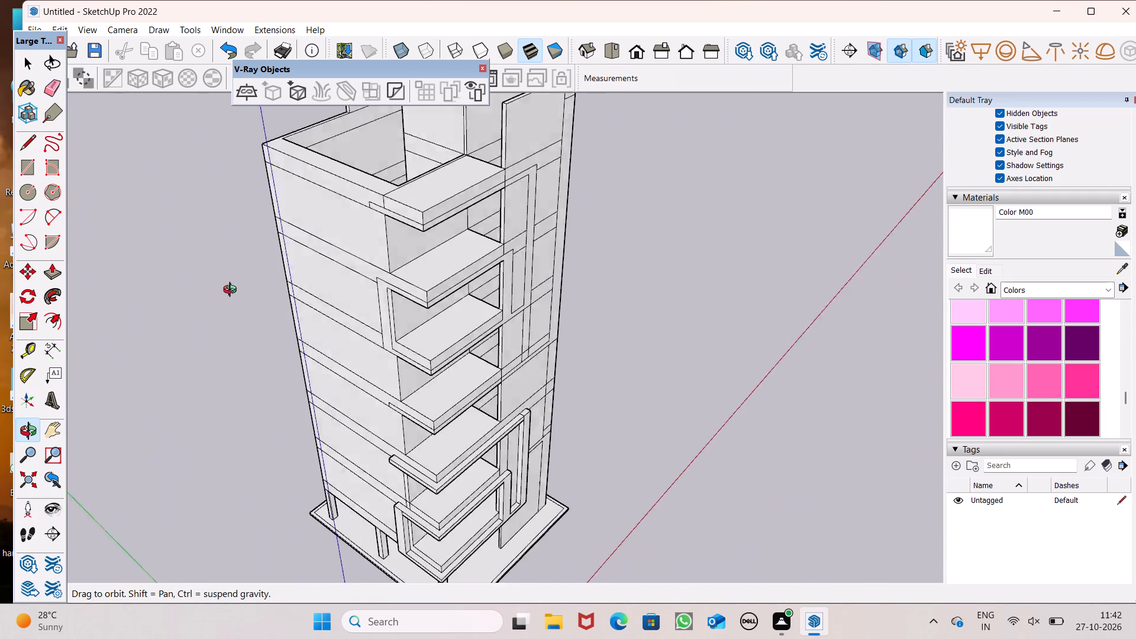
middle_drag(233, 291, 297, 269)
scroll(525, 199, up, 7)
click(525, 134)
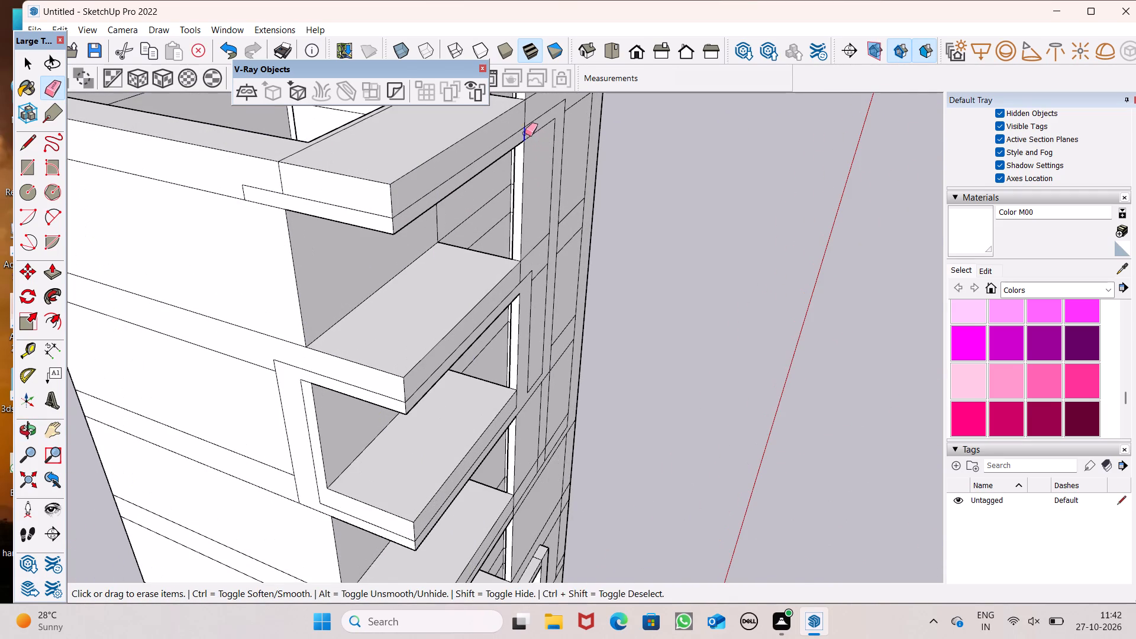
Erase the two vertical lines on the wall beside the balconies, from below the fifth slab's level down across the fourth slab's band.
scroll(393, 250, down, 3)
middle_drag(401, 341, 170, 297)
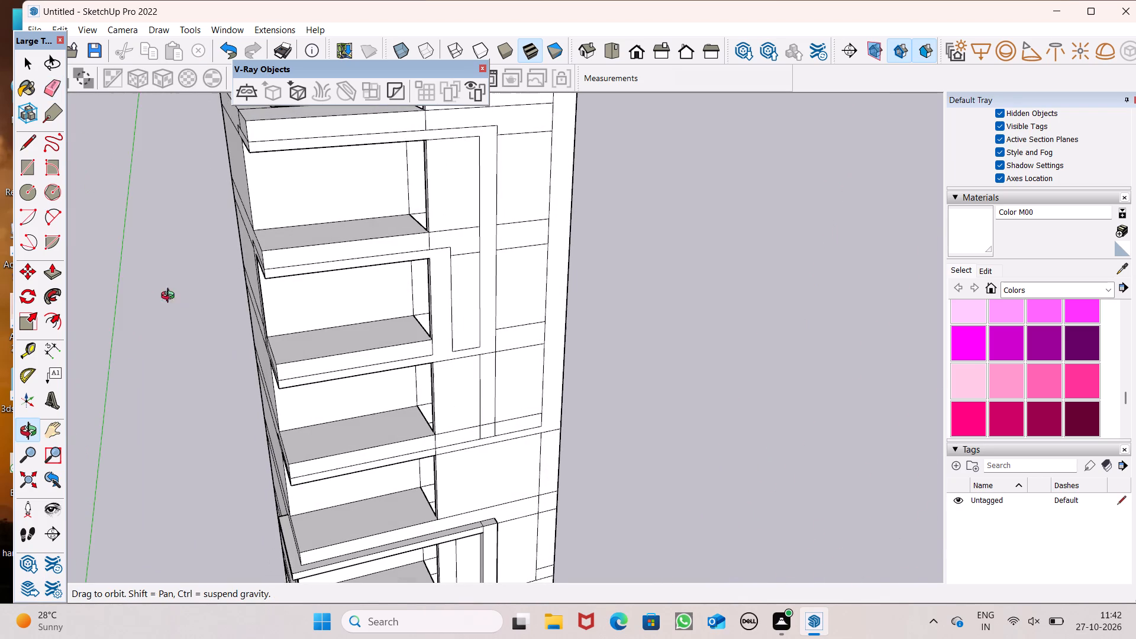
middle_drag(170, 297, 170, 298)
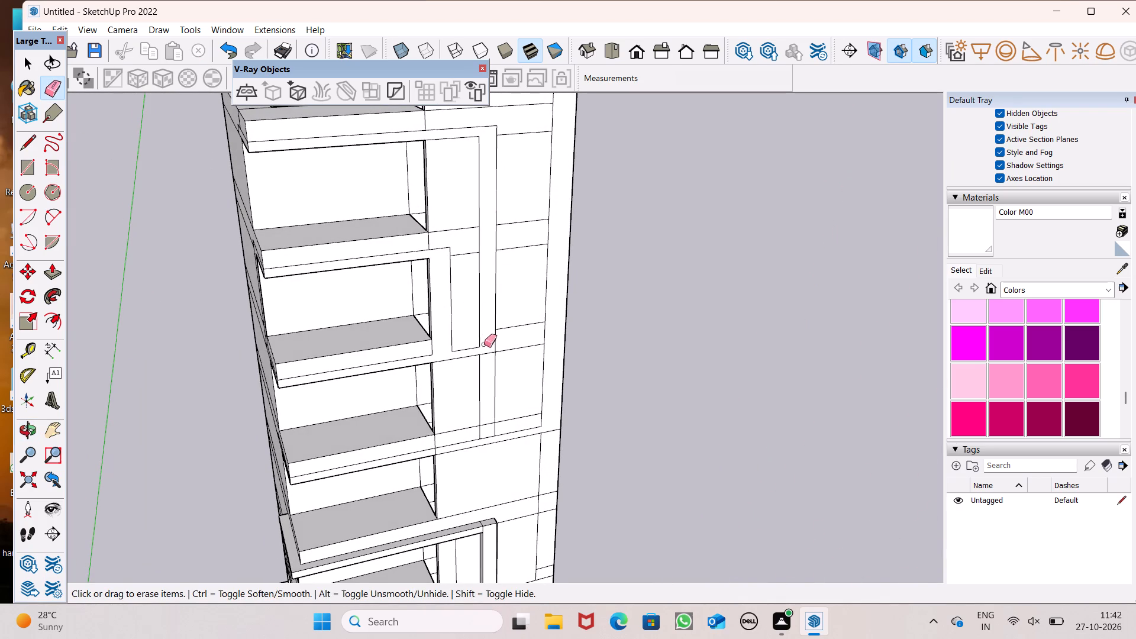
scroll(362, 319, down, 4)
middle_drag(390, 393, 373, 325)
scroll(432, 415, up, 5)
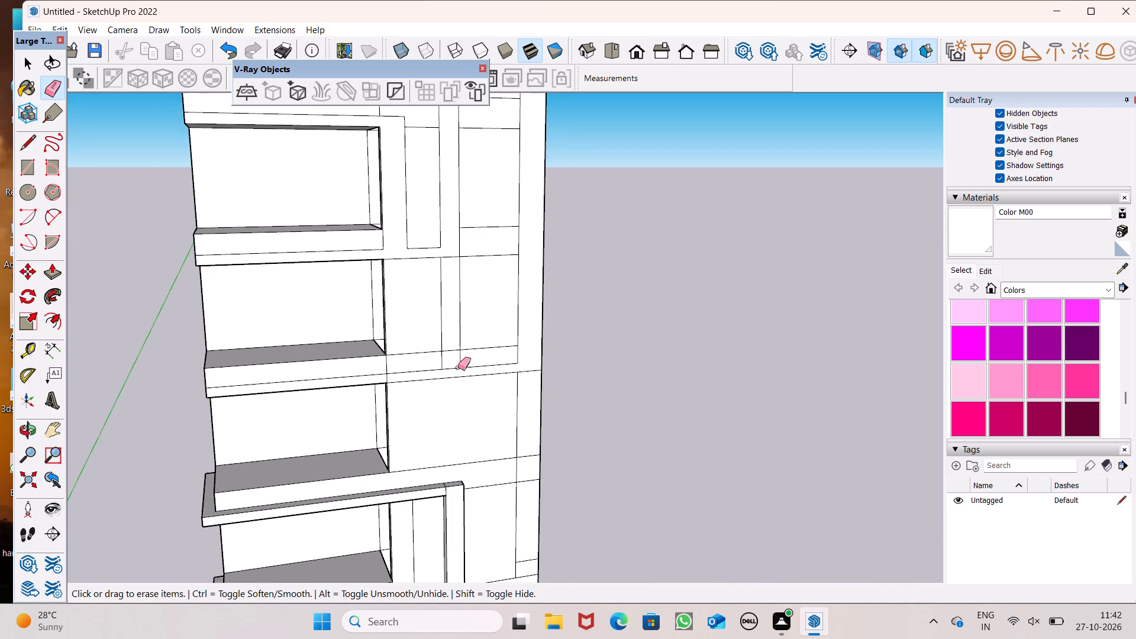
scroll(454, 353, up, 3)
drag(421, 312, 428, 307)
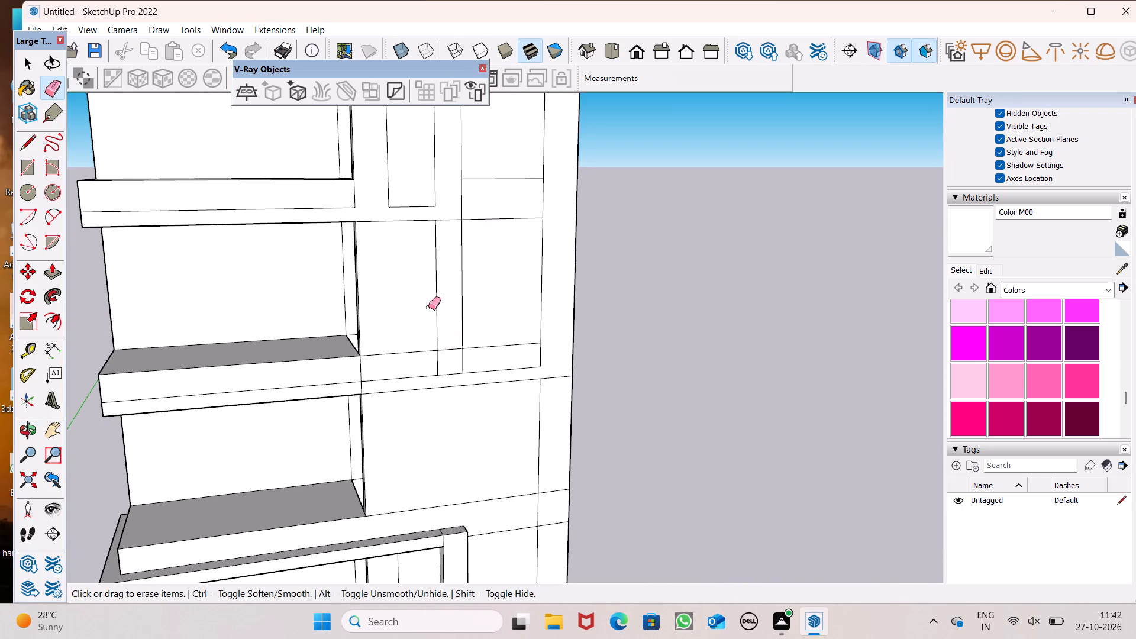
drag(428, 307, 474, 293)
scroll(438, 321, down, 3)
scroll(446, 363, up, 5)
drag(430, 356, 469, 351)
Examine the frame outlines around the upper balconies from the front and the side wall.
scroll(430, 247, down, 6)
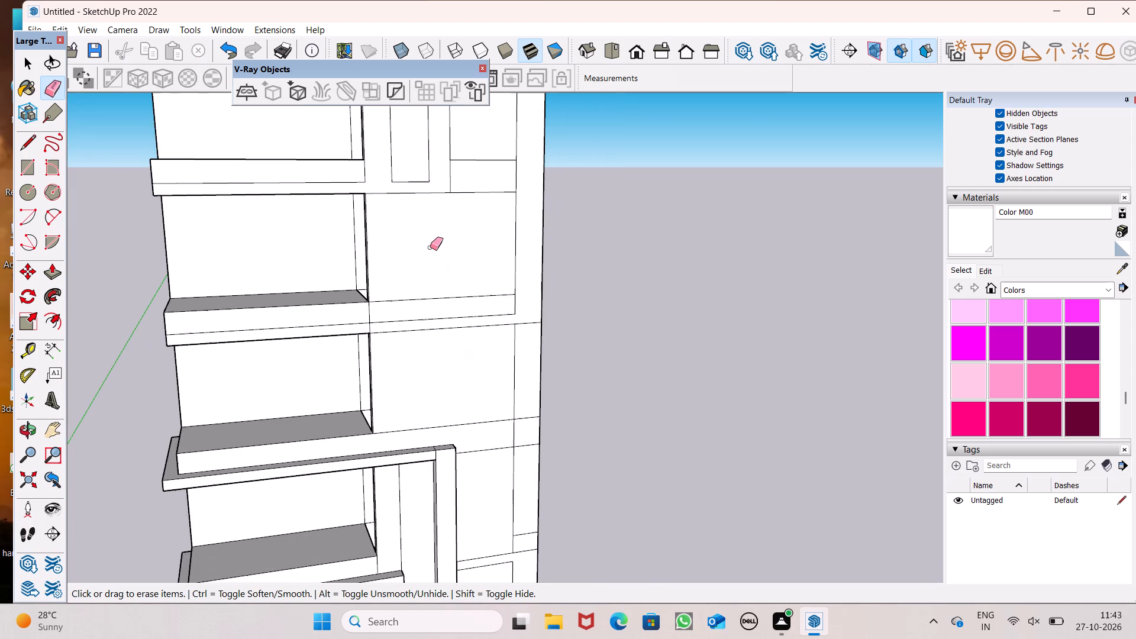
scroll(363, 288, down, 2)
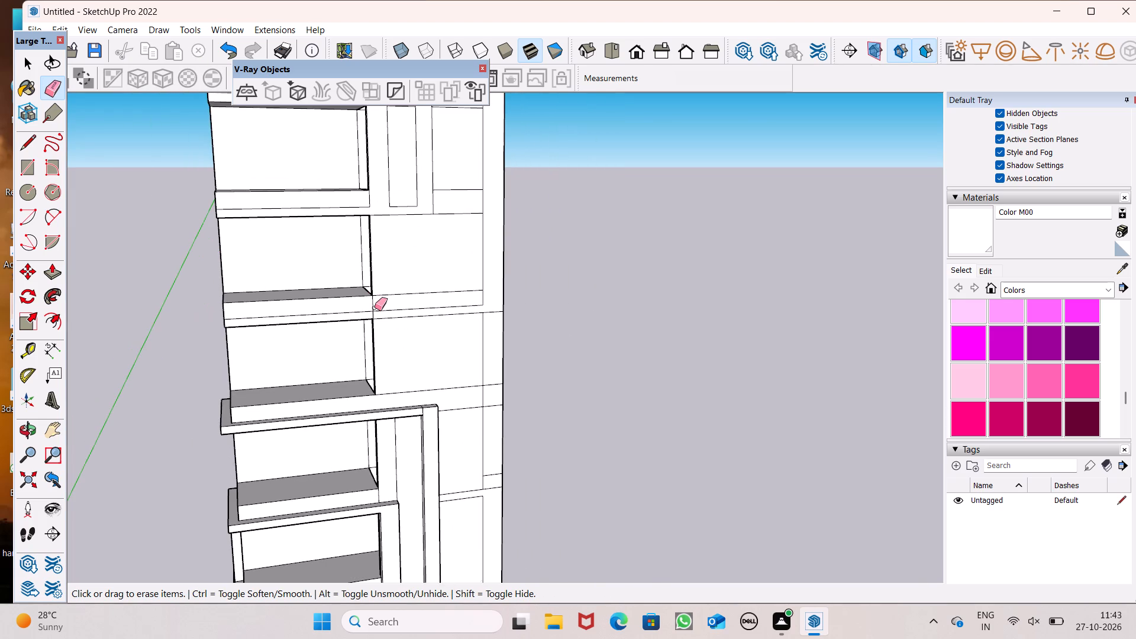
scroll(388, 422, down, 4)
middle_drag(392, 266, 393, 268)
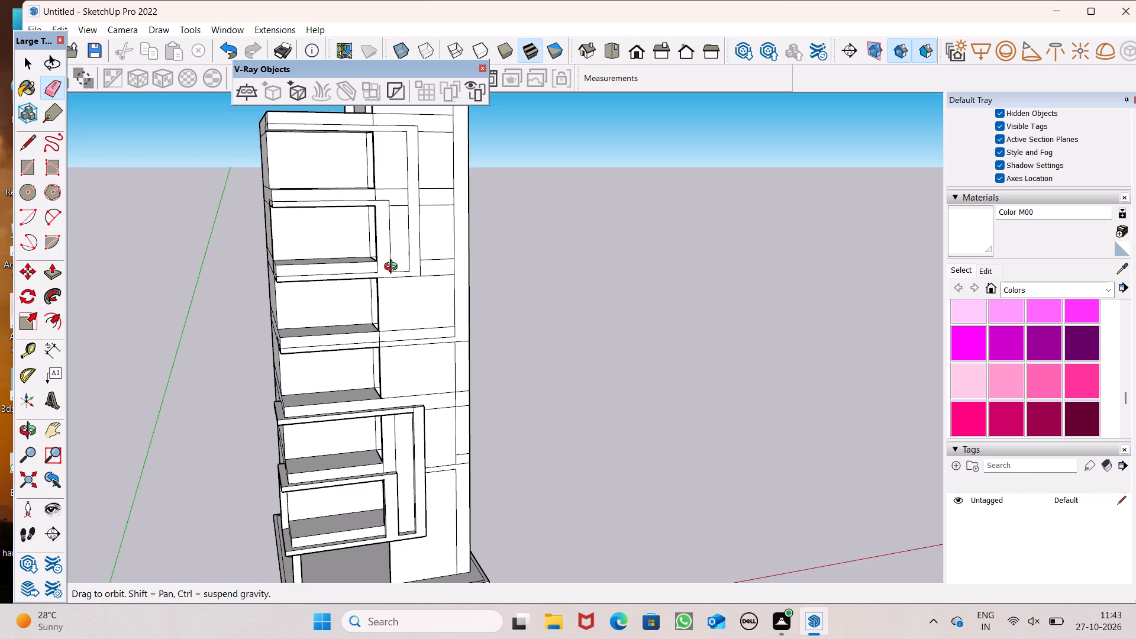
middle_drag(393, 268, 627, 292)
middle_drag(423, 271, 443, 305)
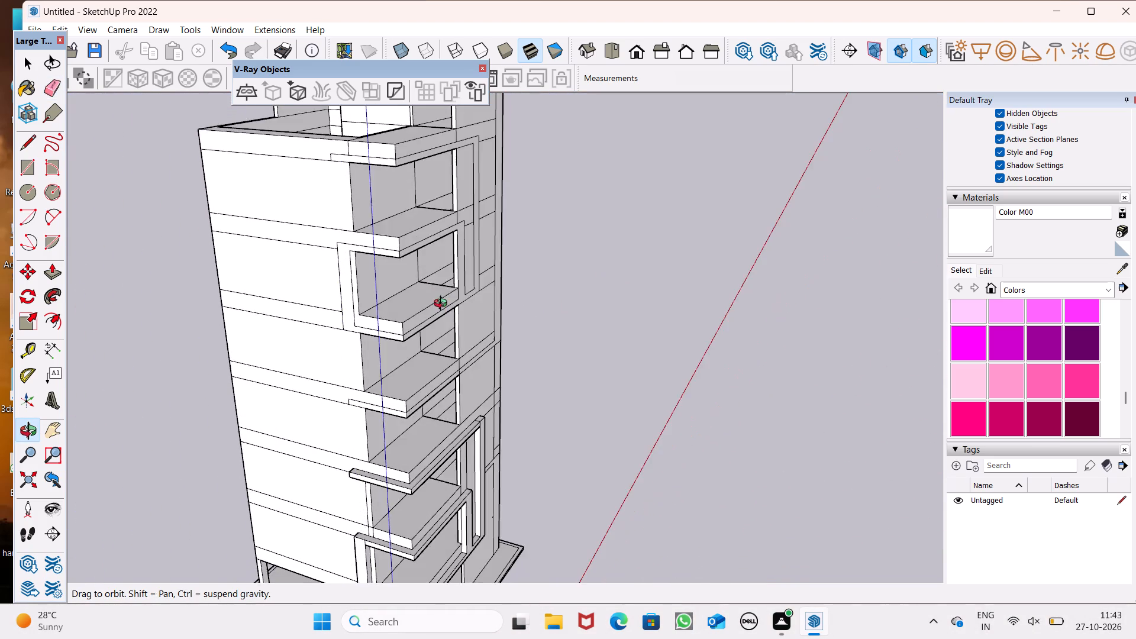
middle_drag(443, 305, 447, 367)
scroll(447, 366, up, 1)
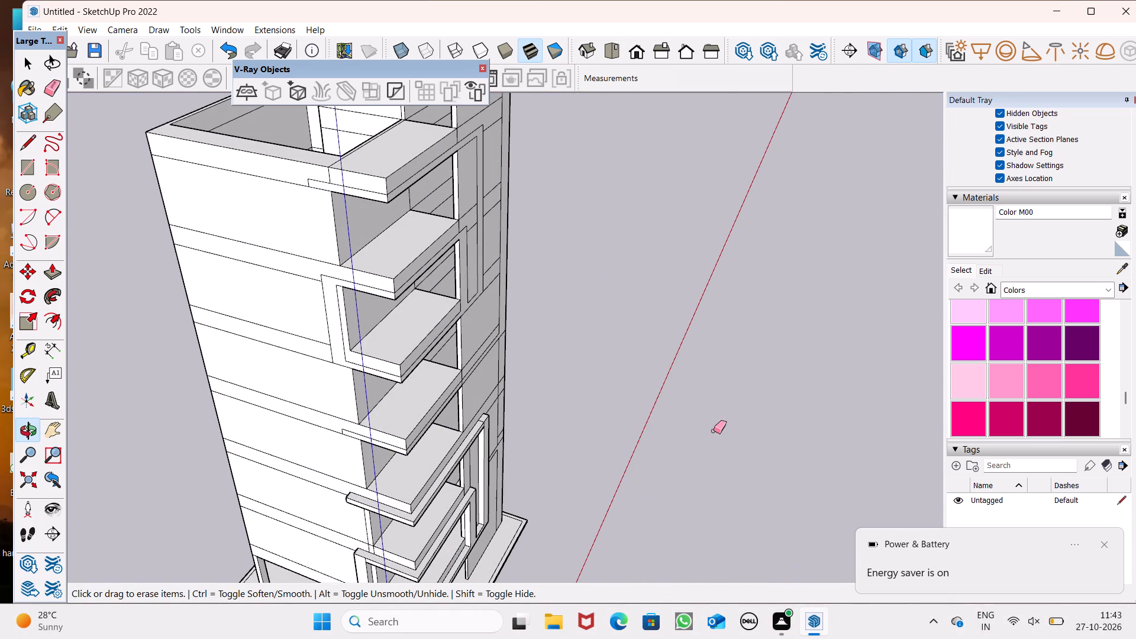
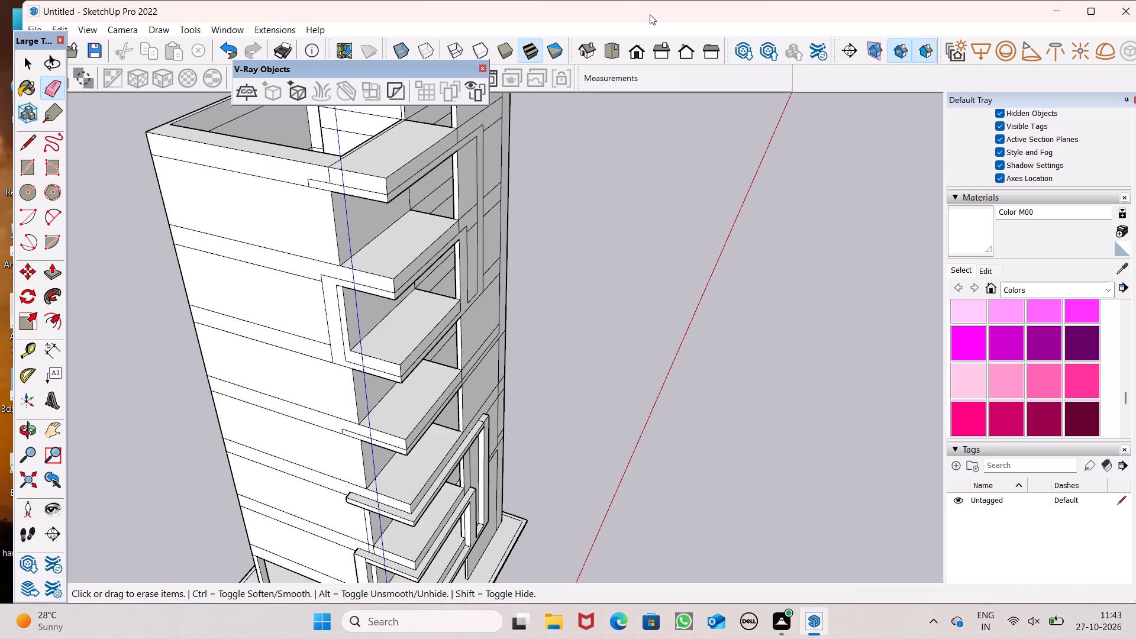
Push/Pull the side-wall frame face around the fifth to topmost balcony slabs outward 1' 1 3/8", matching the lower frame's depth.
click(701, 12)
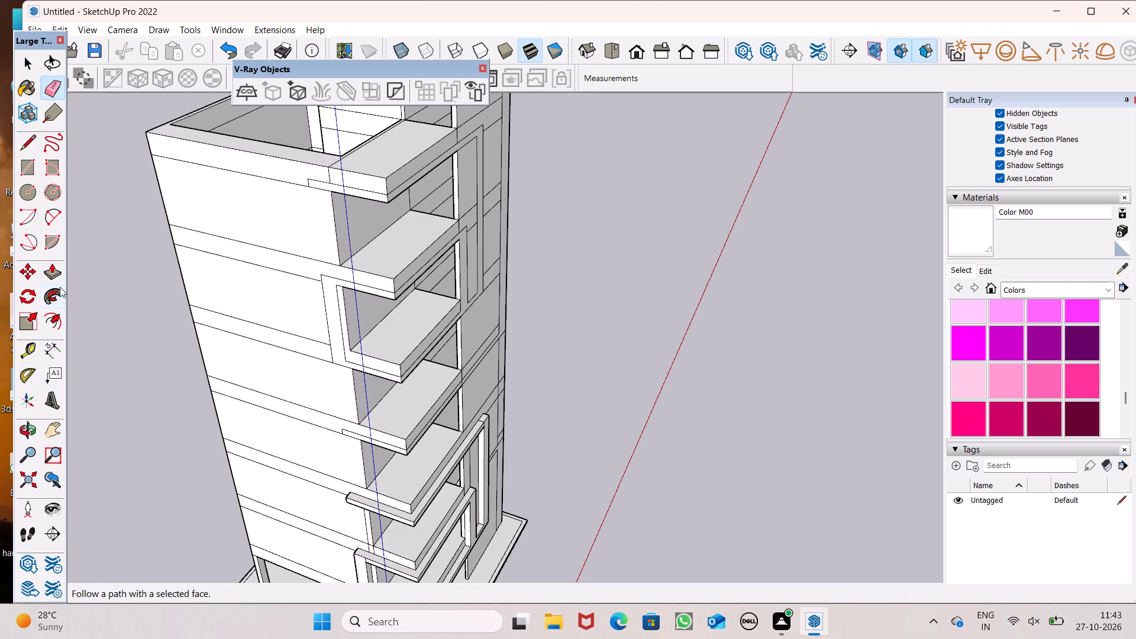
click(59, 275)
scroll(383, 169, down, 3)
middle_drag(412, 237, 351, 225)
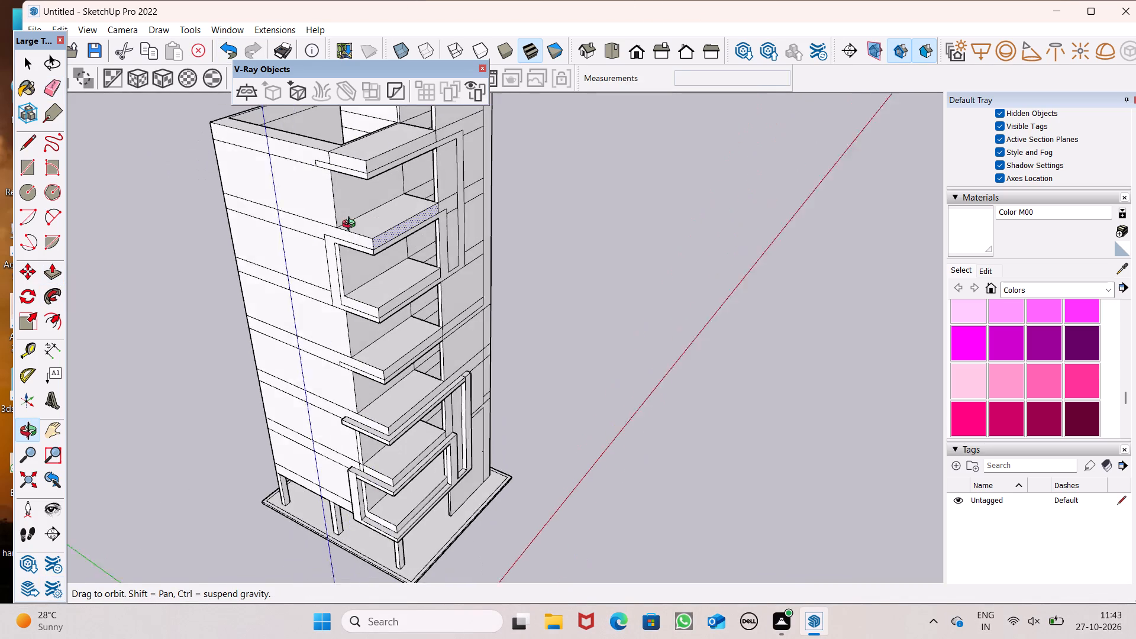
middle_drag(351, 225, 348, 225)
scroll(409, 272, up, 3)
scroll(399, 254, down, 4)
middle_drag(390, 293, 409, 340)
scroll(366, 329, up, 4)
middle_drag(366, 332, 364, 338)
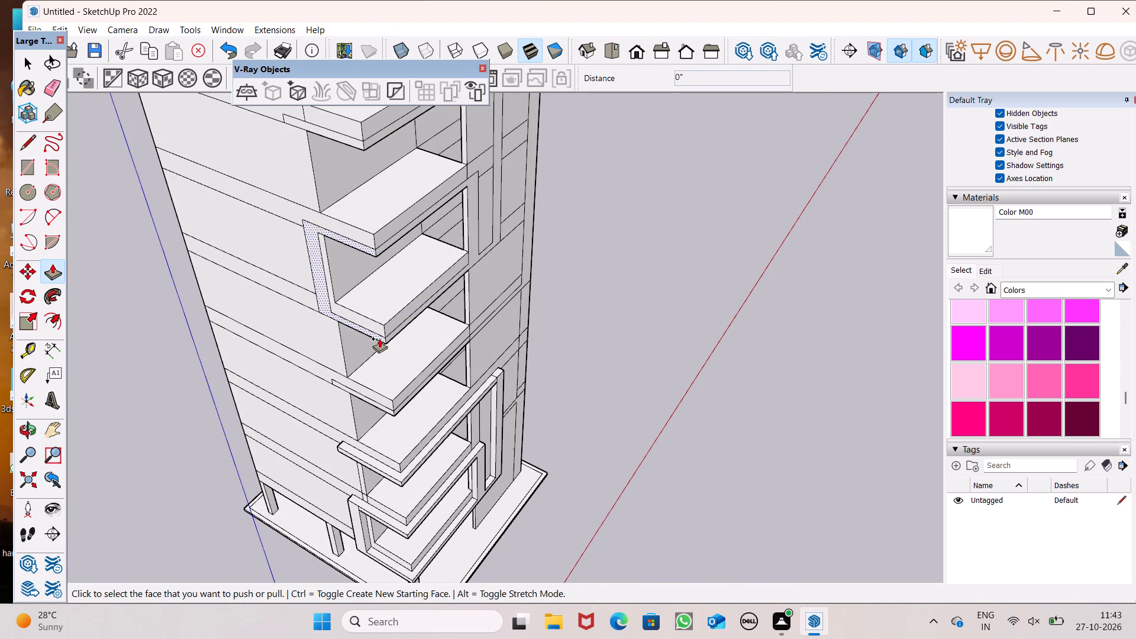
drag(382, 337, 398, 357)
key(ctrl+z)
scroll(393, 359, up, 1)
middle_drag(393, 358, 524, 343)
scroll(344, 251, down, 6)
middle_drag(422, 332, 275, 337)
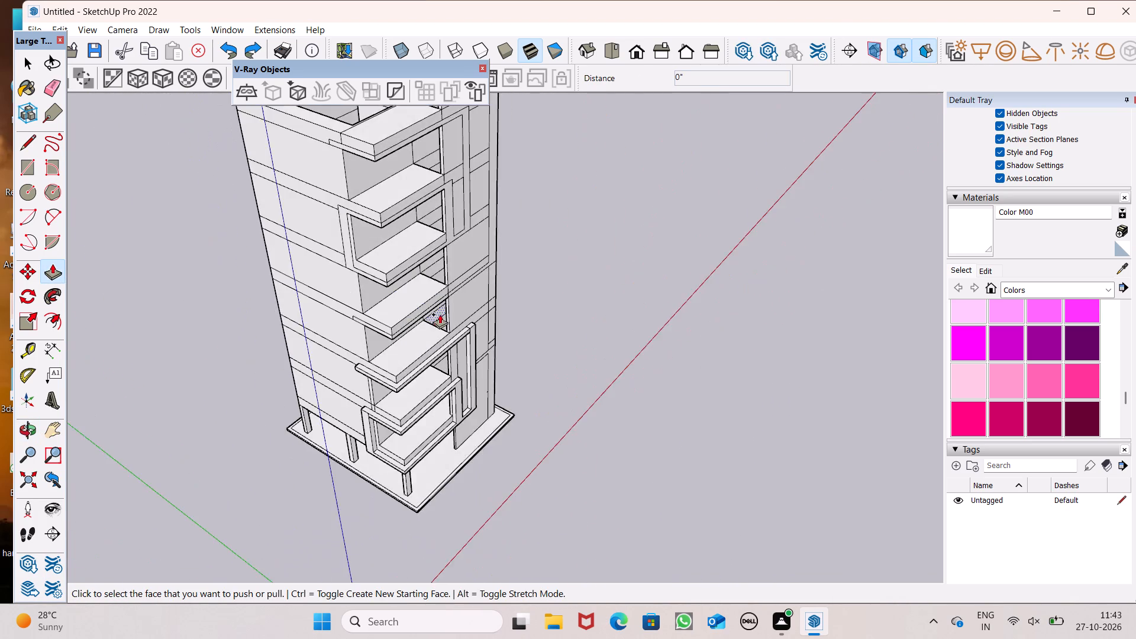
scroll(441, 310, up, 4)
drag(357, 268, 373, 309)
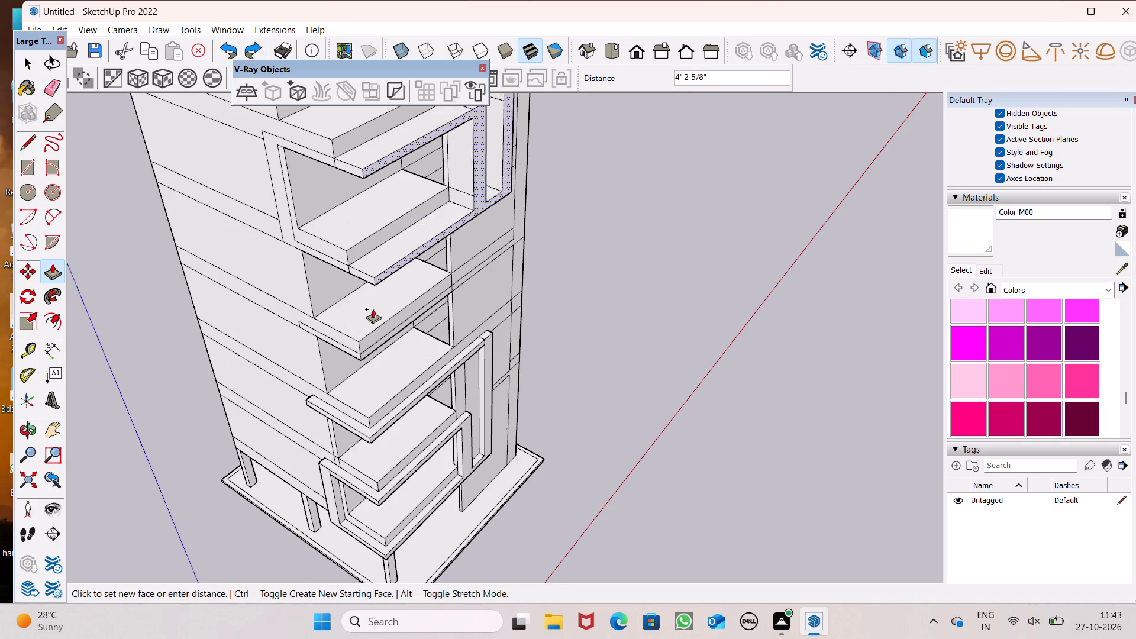
drag(373, 309, 391, 415)
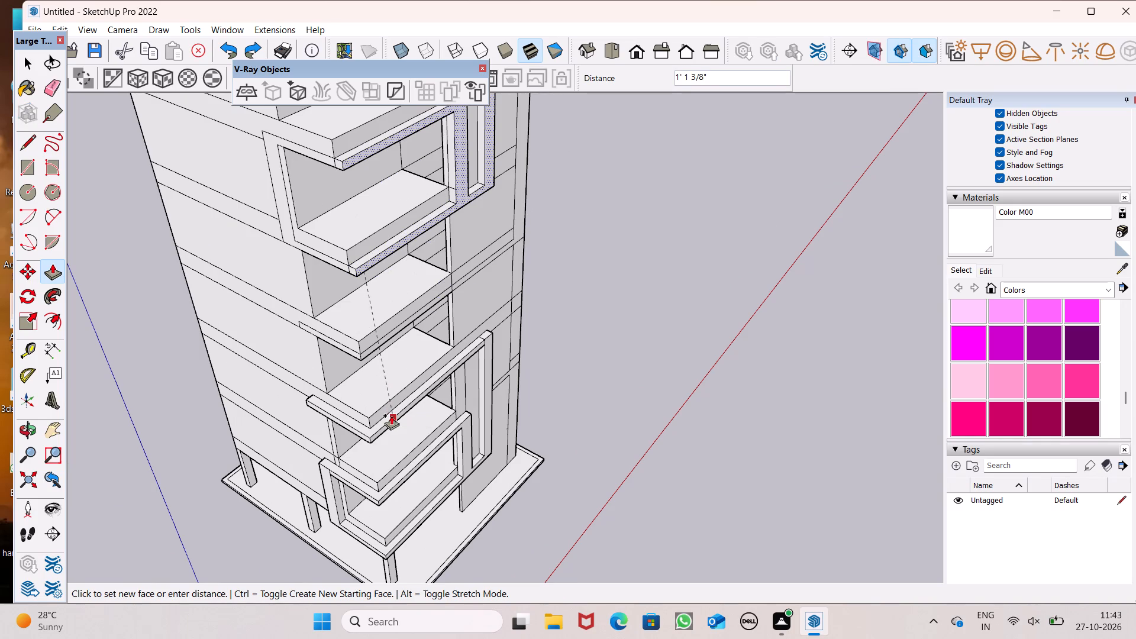
drag(391, 415, 387, 417)
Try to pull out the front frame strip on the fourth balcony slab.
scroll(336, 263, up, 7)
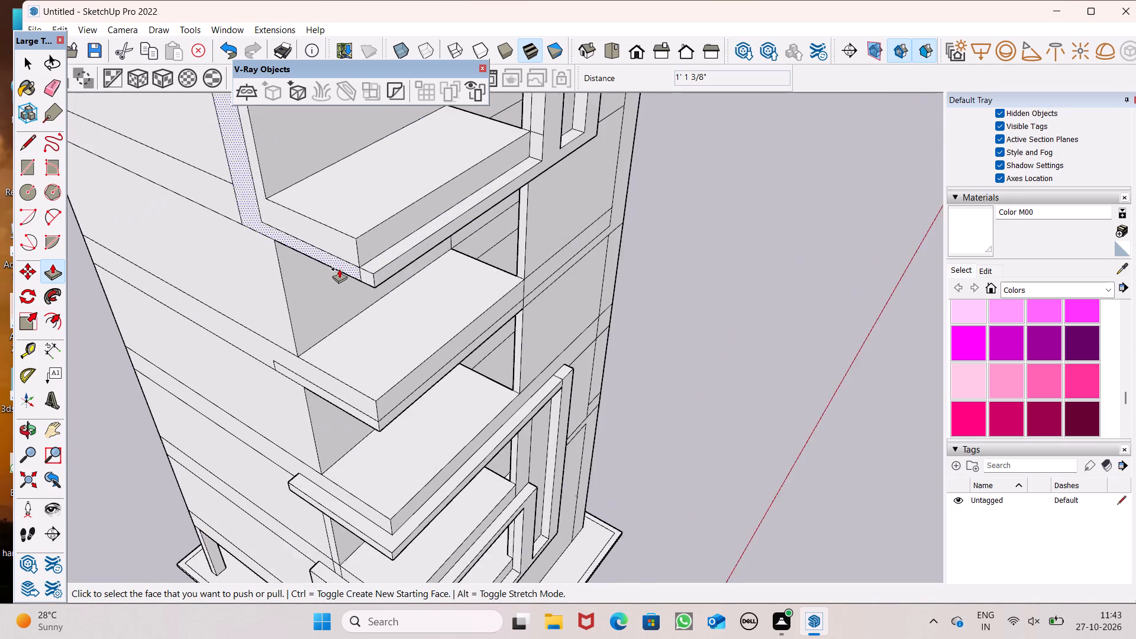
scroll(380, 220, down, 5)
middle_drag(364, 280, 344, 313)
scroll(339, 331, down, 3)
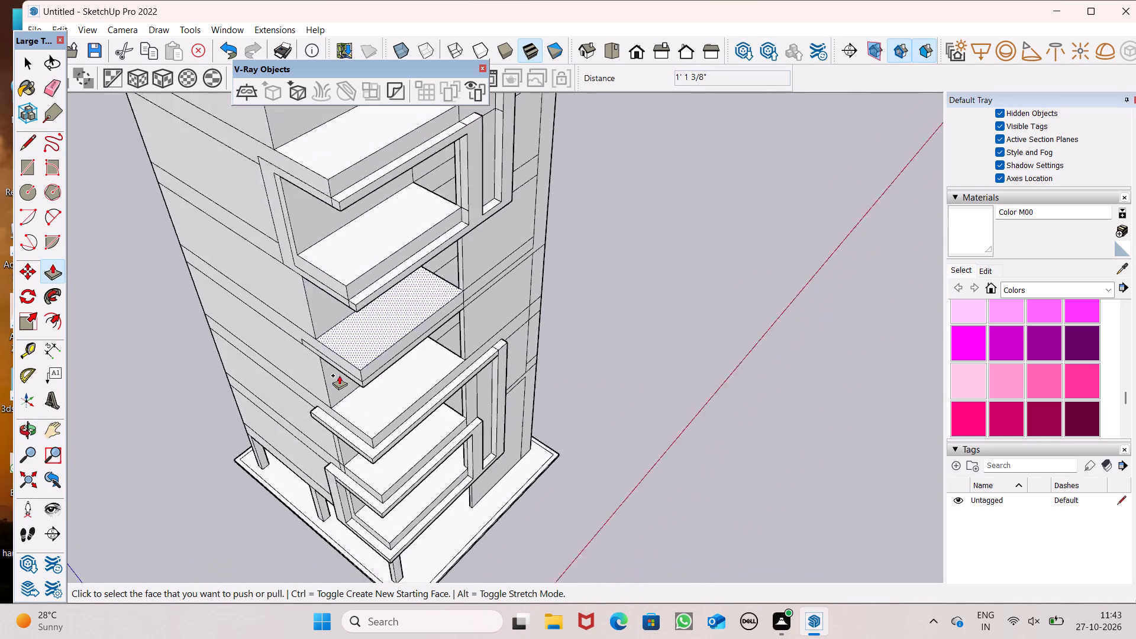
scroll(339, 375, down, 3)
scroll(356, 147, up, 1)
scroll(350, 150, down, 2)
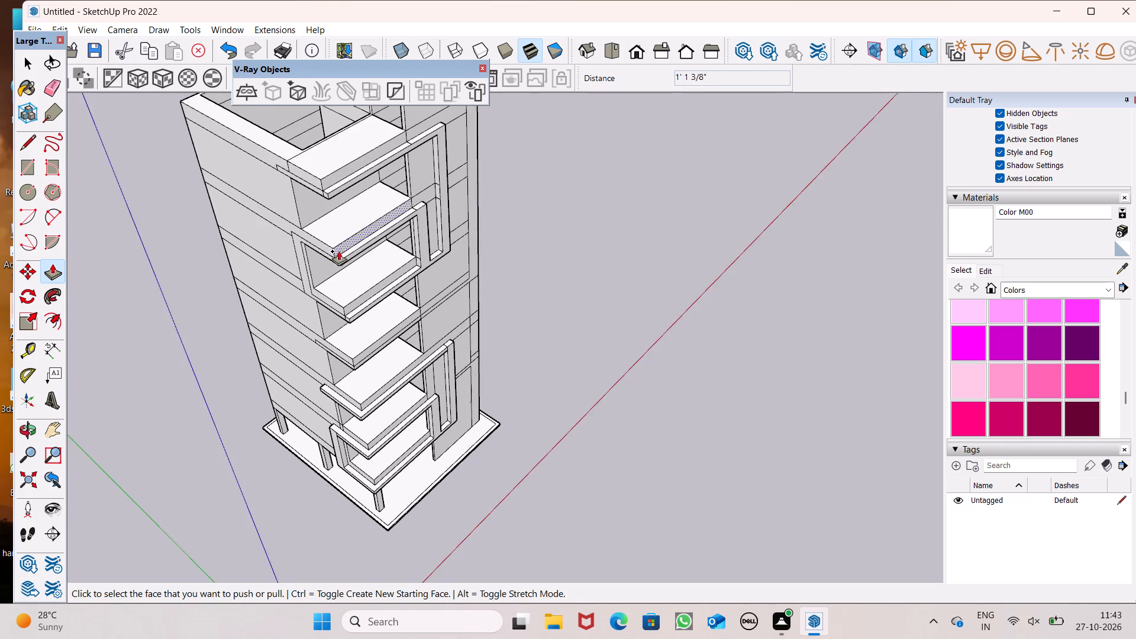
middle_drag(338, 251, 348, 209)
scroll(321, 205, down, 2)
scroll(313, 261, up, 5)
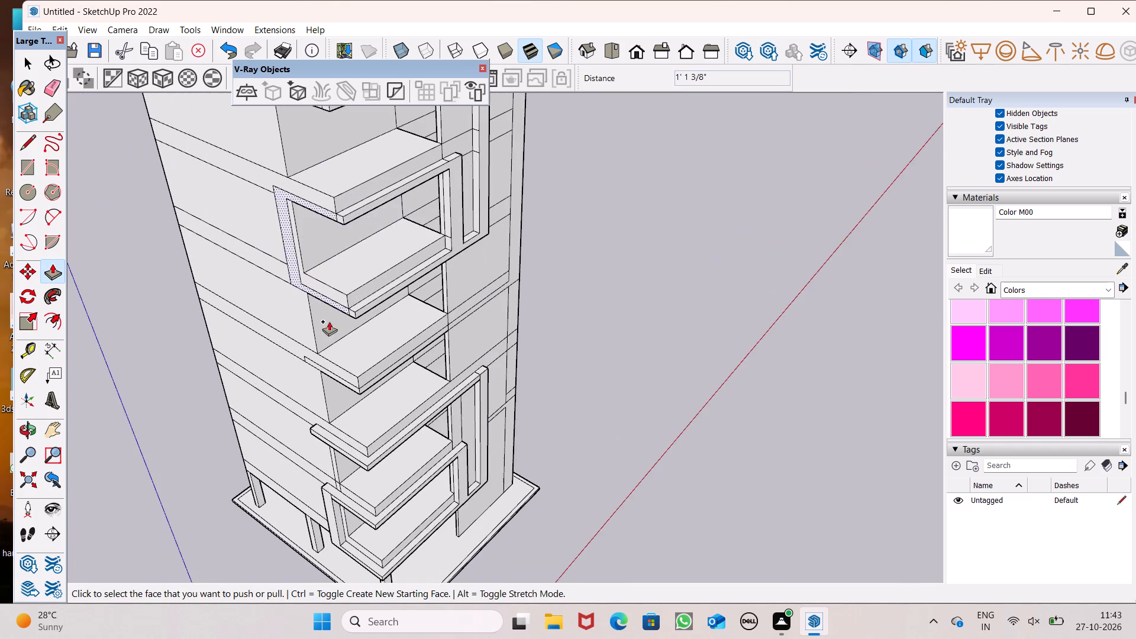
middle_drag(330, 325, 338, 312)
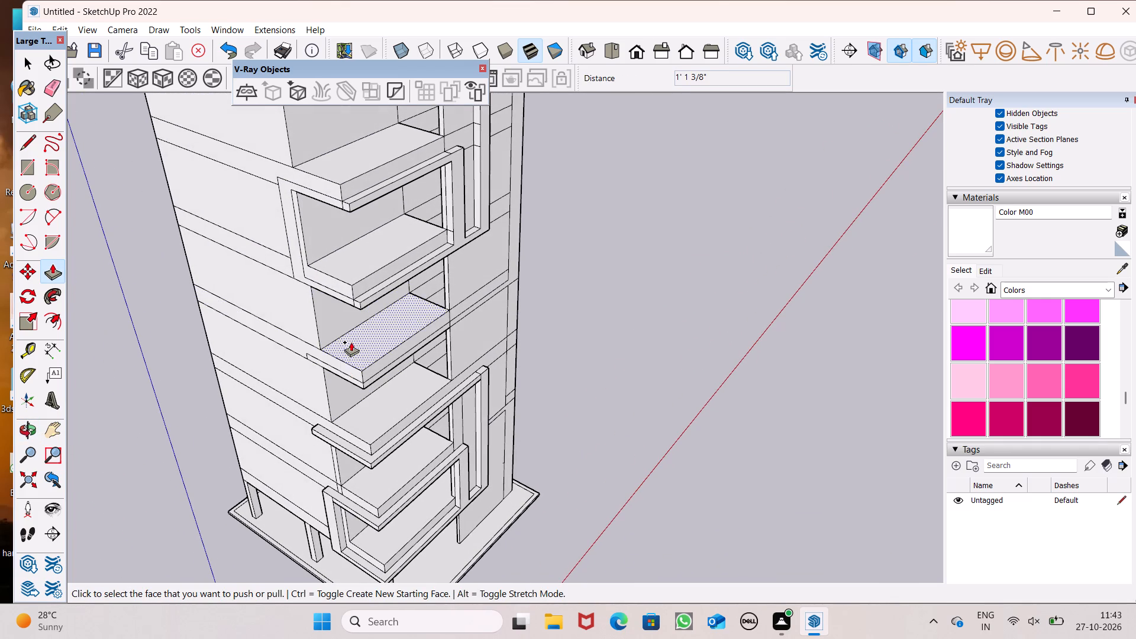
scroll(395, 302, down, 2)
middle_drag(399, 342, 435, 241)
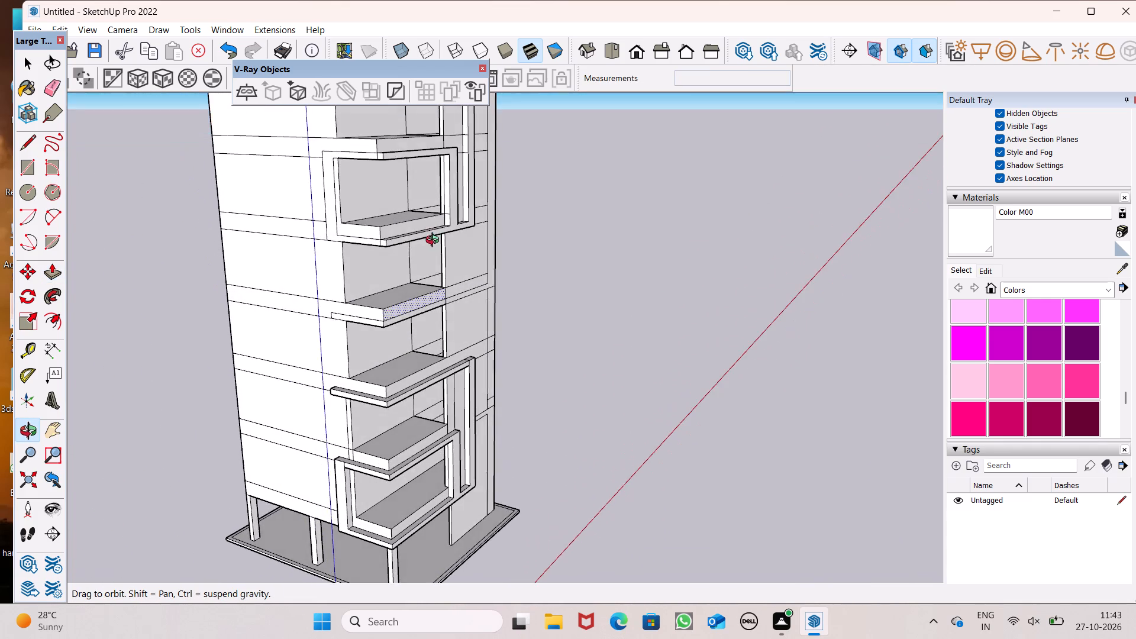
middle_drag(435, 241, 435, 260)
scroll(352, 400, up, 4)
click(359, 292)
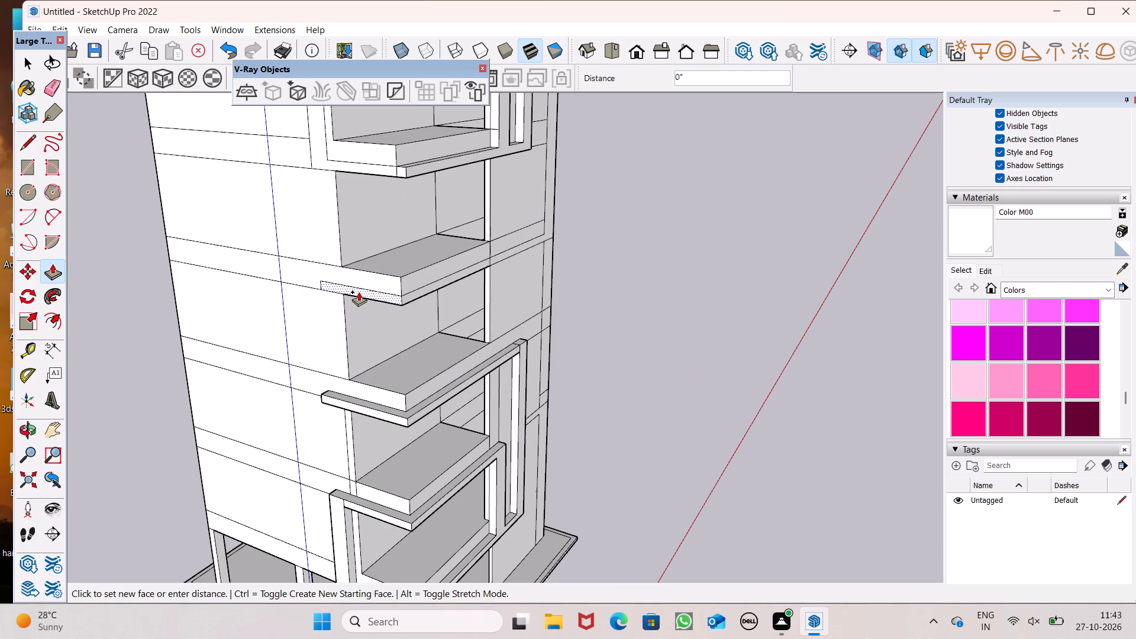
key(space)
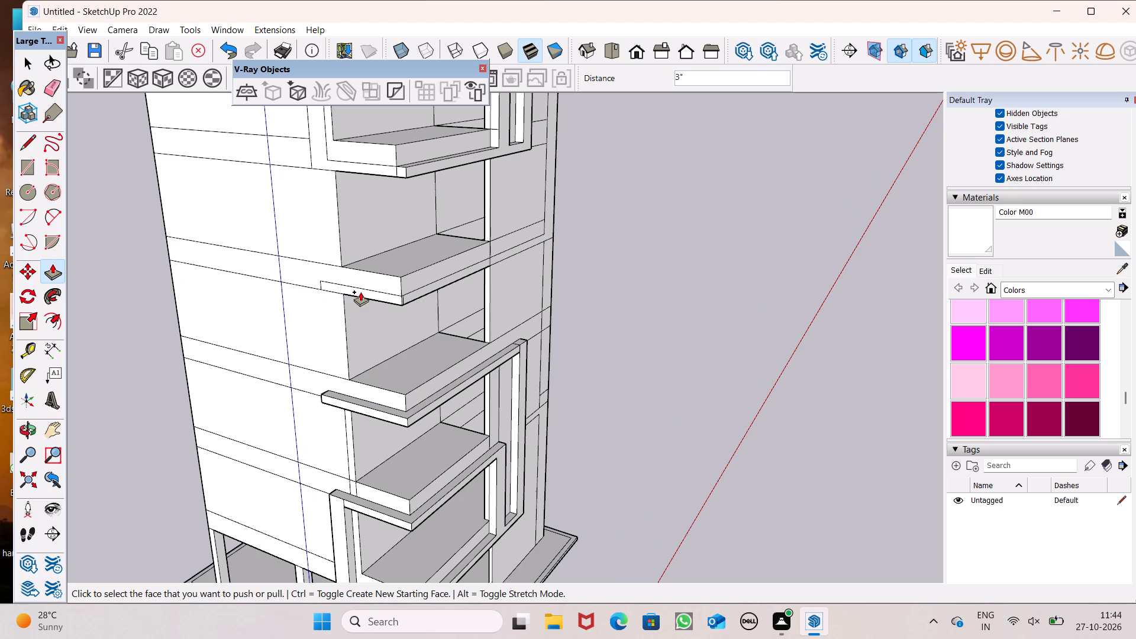
Push/Pull the front frame face around the fifth and sixth balcony slabs outward 1' 3 5/16", matching the lower frame's depth.
click(57, 272)
drag(381, 169, 356, 318)
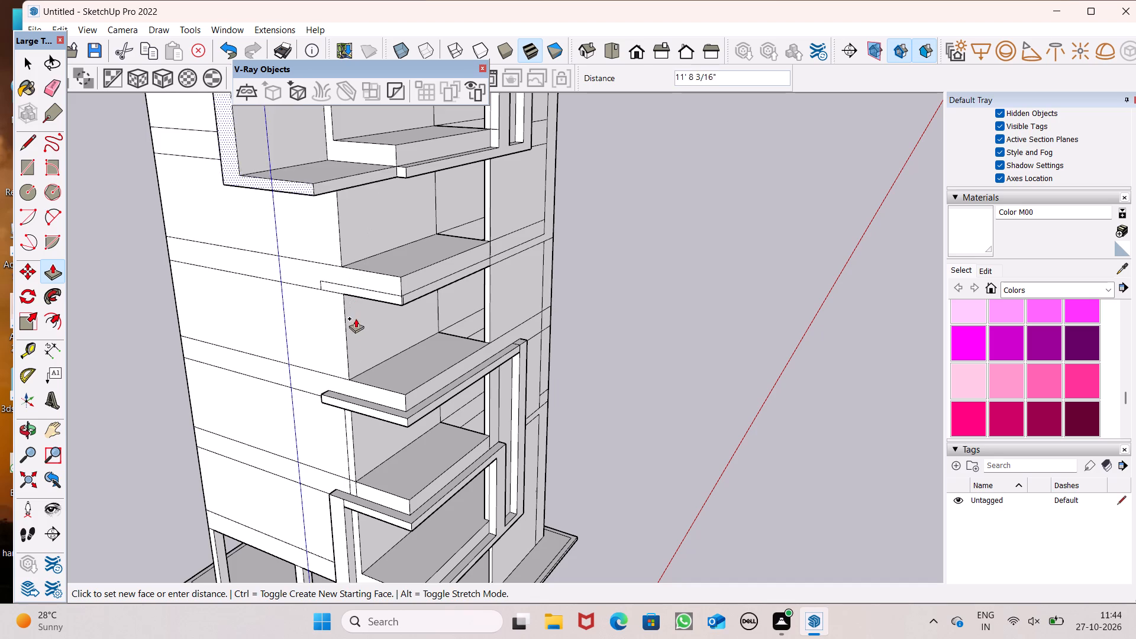
drag(356, 318, 348, 409)
Push/Pull the front frame strip on the topmost balcony slab outward 1' 3 5/16", matching the frame below it.
scroll(405, 434, down, 6)
middle_drag(430, 435, 431, 435)
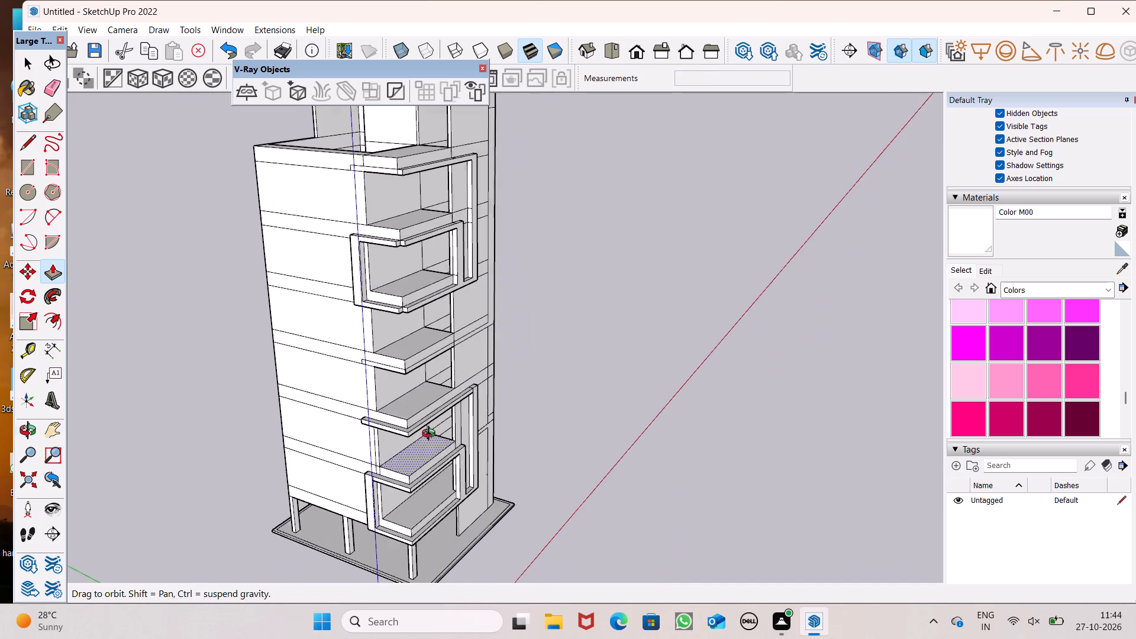
middle_drag(431, 435, 471, 498)
scroll(385, 251, up, 6)
scroll(428, 204, up, 5)
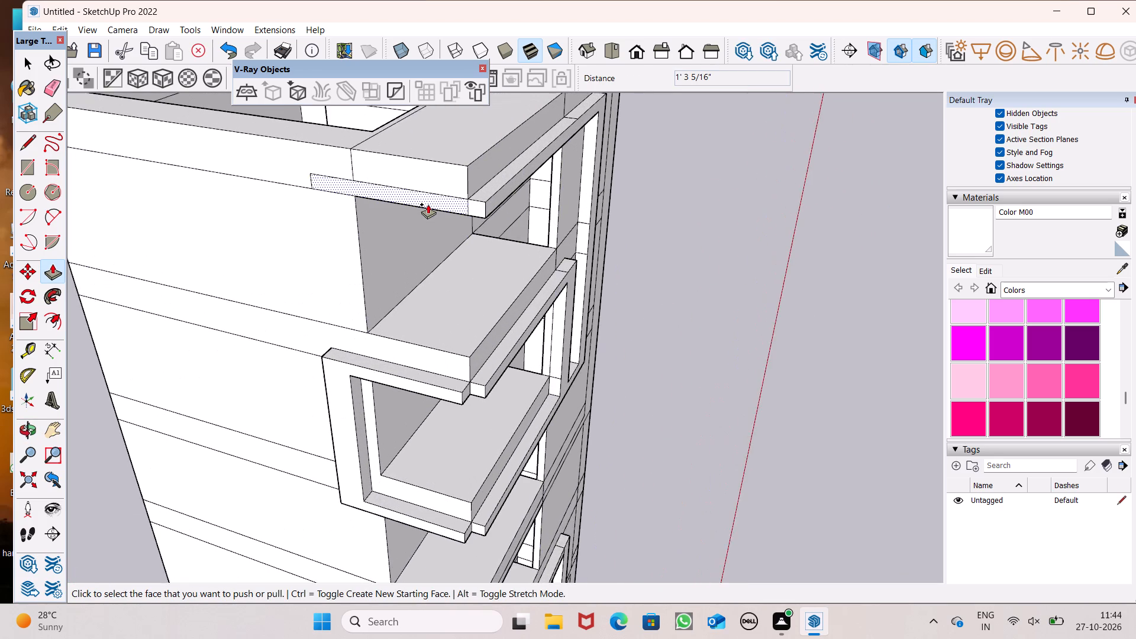
drag(428, 206, 424, 408)
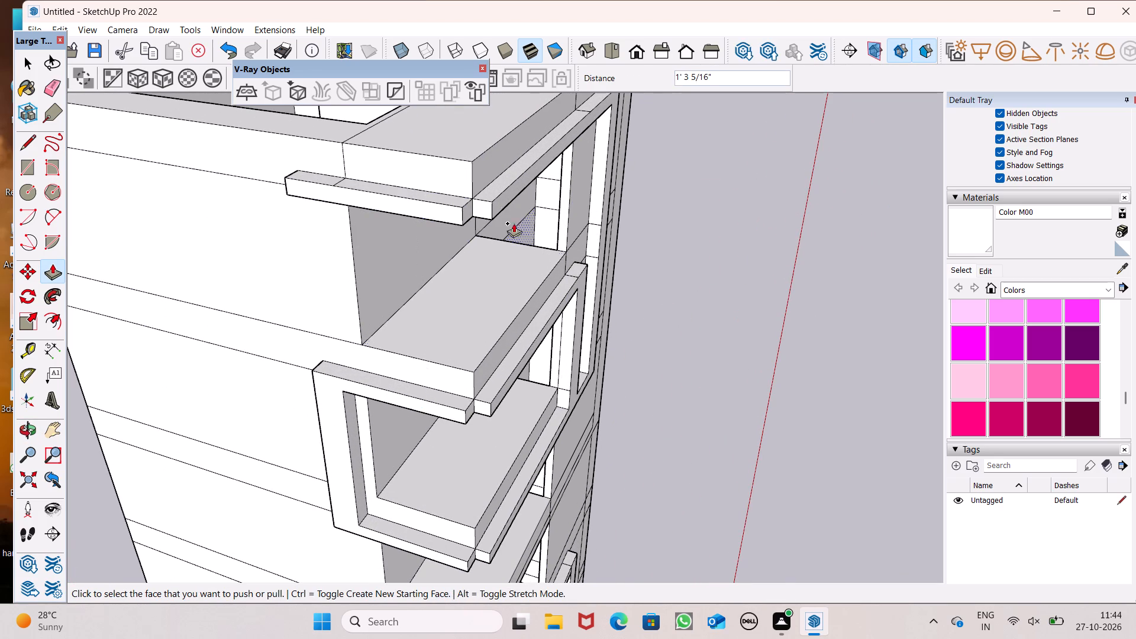
Extend the side frame's end face at the topmost slab's corner by 1' 3 5/16" so it meets the front strip.
scroll(485, 168, up, 7)
drag(476, 234, 430, 225)
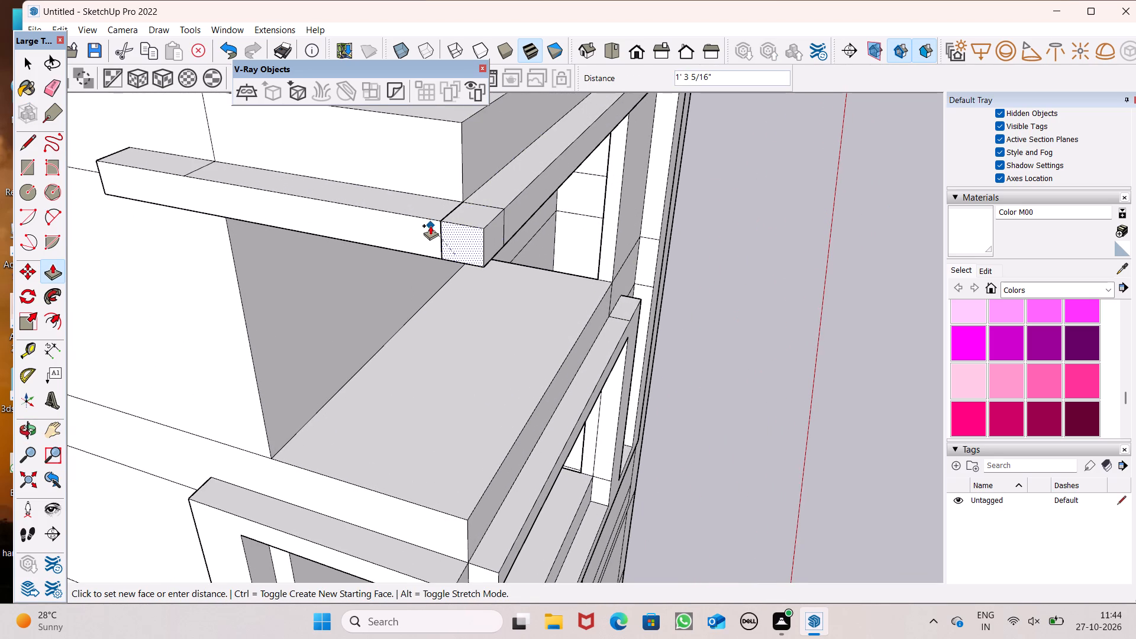
drag(430, 225, 424, 218)
Extend the side frame's end face at the sixth slab's corner forward so it meets the front frame.
scroll(313, 175, down, 6)
scroll(341, 422, up, 4)
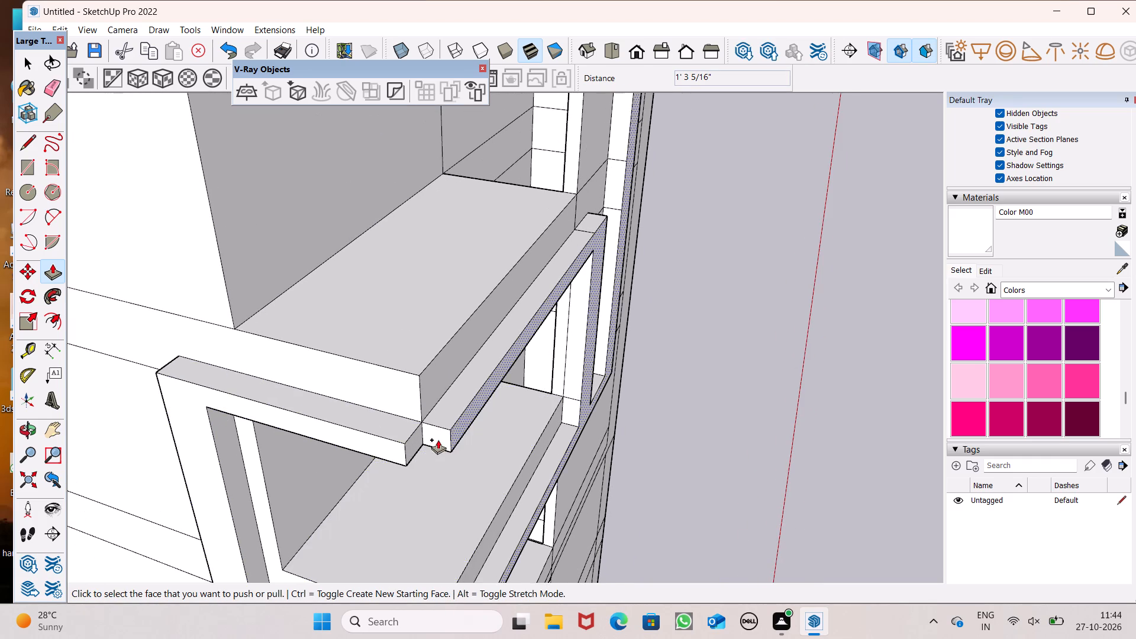
scroll(438, 440, up, 5)
drag(433, 432, 361, 428)
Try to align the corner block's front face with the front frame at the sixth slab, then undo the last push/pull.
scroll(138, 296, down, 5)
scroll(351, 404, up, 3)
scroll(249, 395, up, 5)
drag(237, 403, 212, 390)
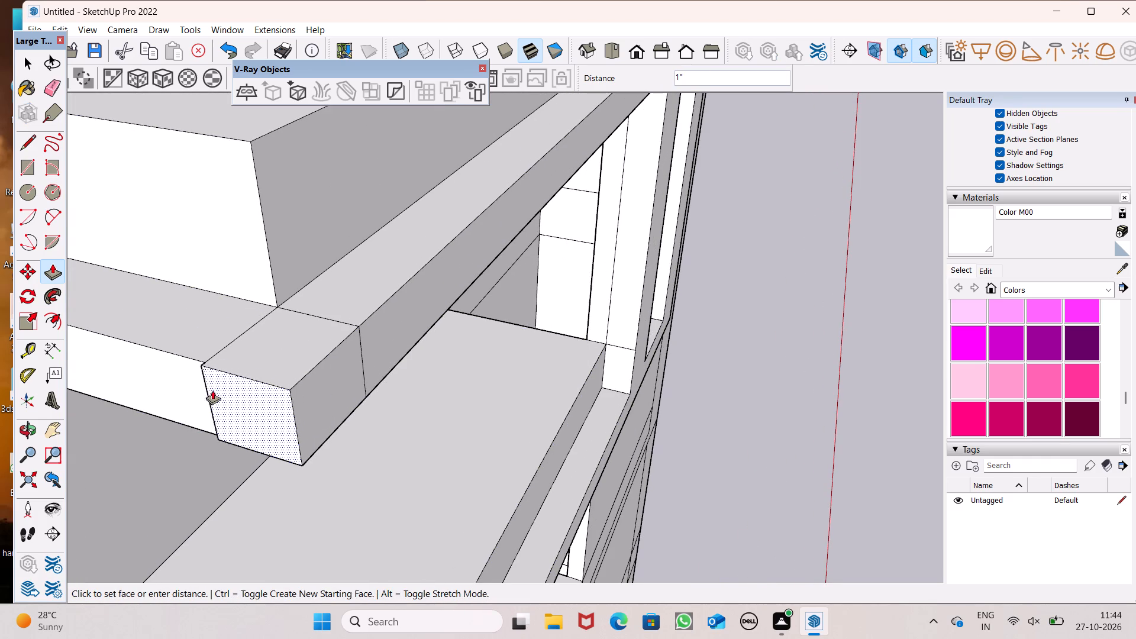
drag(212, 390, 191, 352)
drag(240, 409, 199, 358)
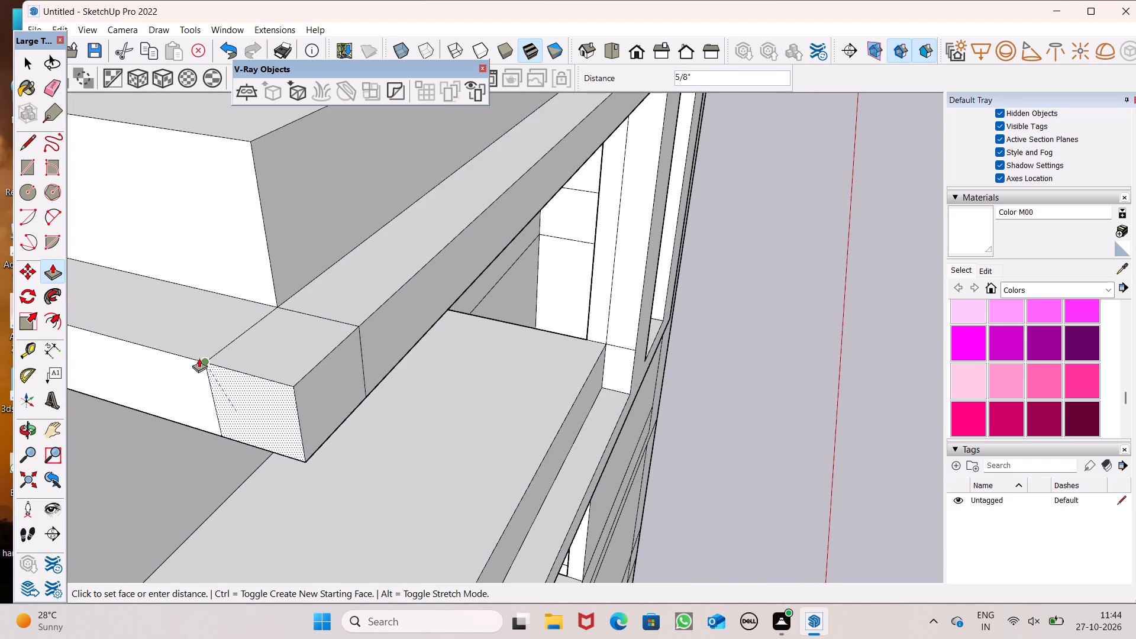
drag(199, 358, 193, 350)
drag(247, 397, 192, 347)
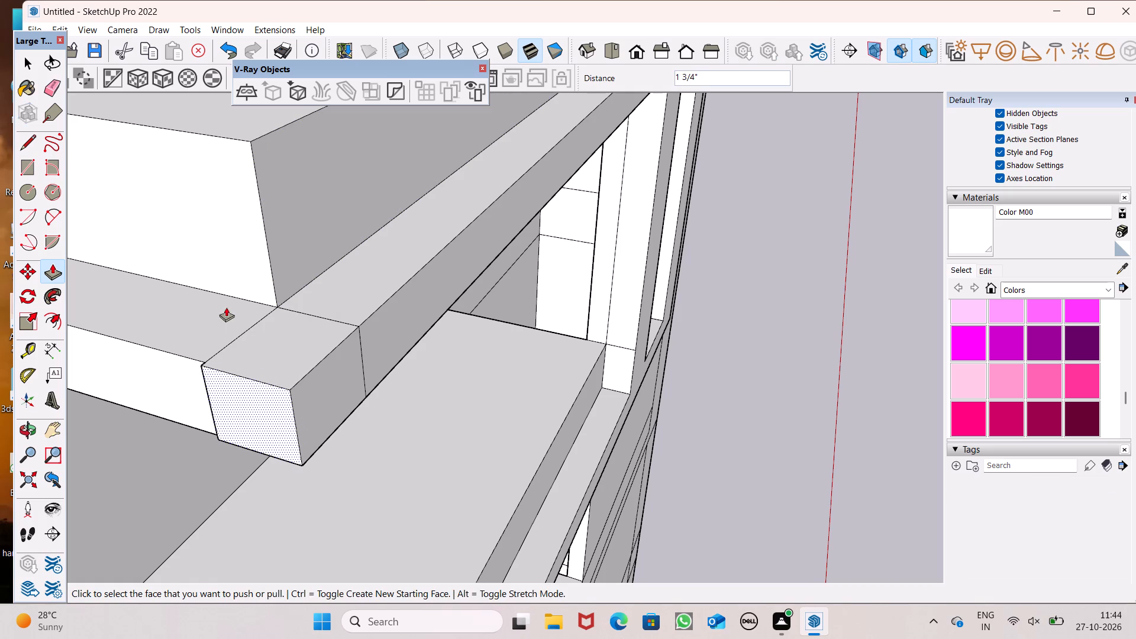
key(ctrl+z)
Push/Pull the corner block's front face at the sixth slab flush with the adjoining front frame face.
ctrl+middle_drag(223, 387, 467, 351)
scroll(323, 468, up, 1)
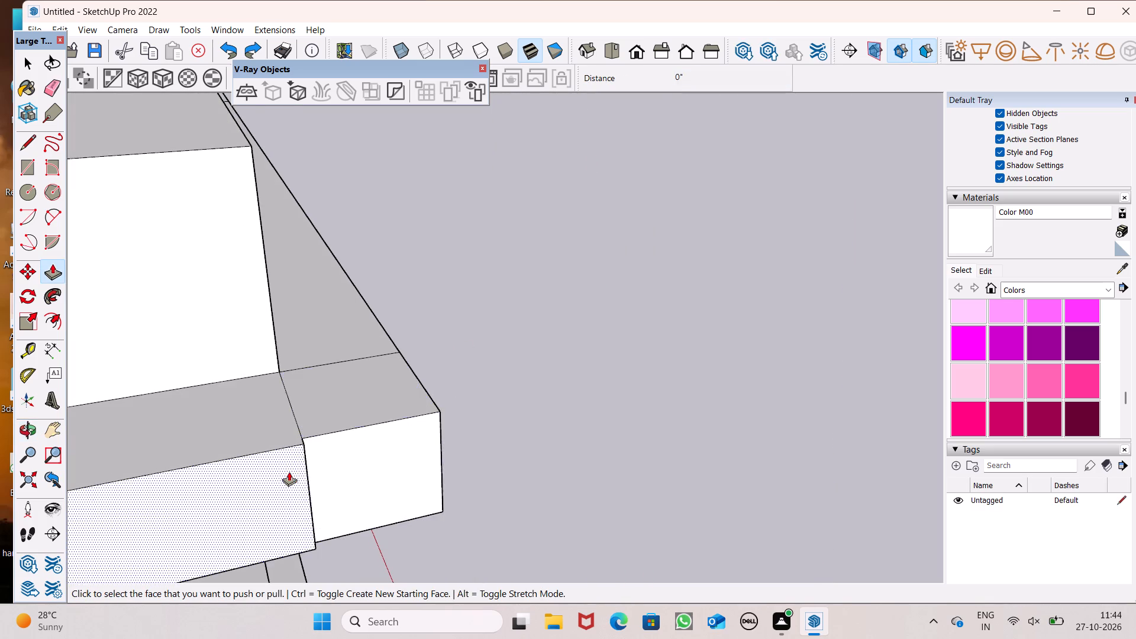
middle_drag(293, 466, 184, 354)
scroll(293, 466, up, 1)
scroll(220, 396, down, 3)
middle_drag(255, 357, 208, 454)
scroll(262, 442, up, 4)
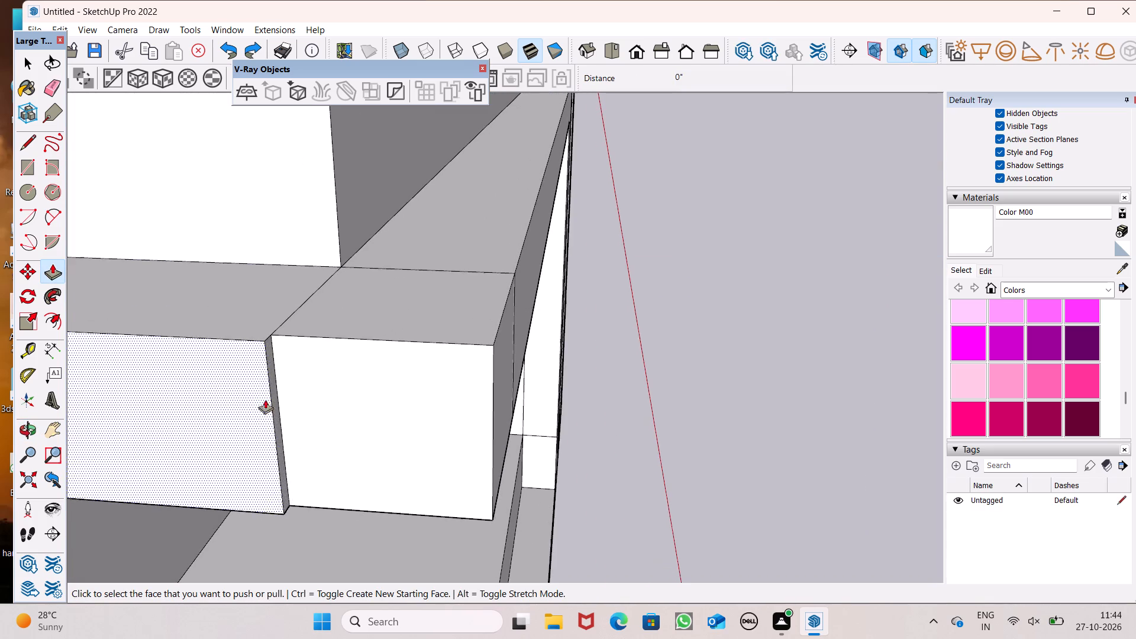
scroll(265, 399, up, 4)
middle_drag(294, 351, 244, 433)
scroll(245, 412, up, 5)
drag(289, 341, 260, 334)
key(space)
Examine the extruded upper balcony frames, their corner joints and the flat outline on the fourth balcony slab.
scroll(254, 296, down, 14)
scroll(302, 346, up, 1)
scroll(333, 326, down, 4)
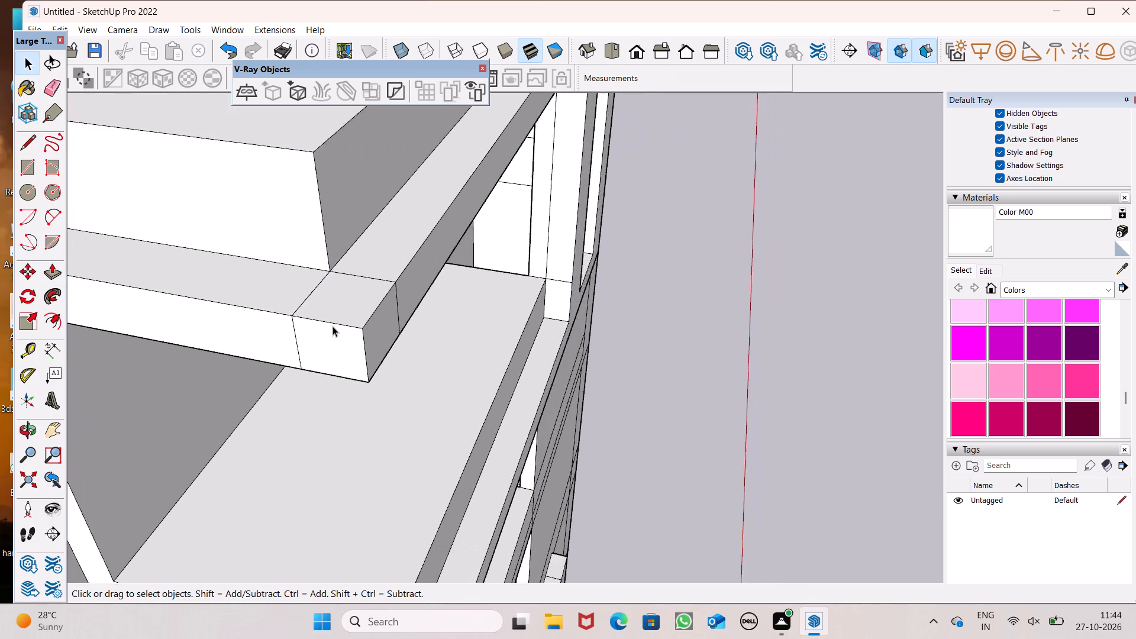
scroll(333, 326, down, 16)
middle_drag(424, 357, 290, 314)
scroll(291, 314, up, 1)
scroll(379, 285, down, 6)
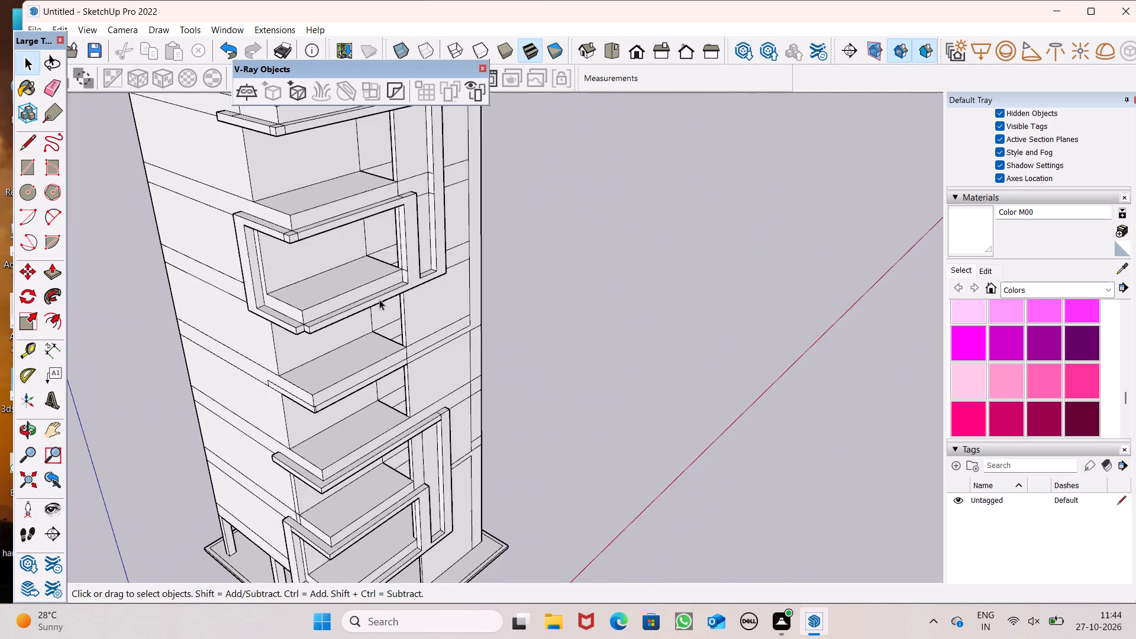
scroll(386, 257, down, 2)
scroll(386, 257, up, 1)
scroll(386, 257, down, 3)
middle_drag(397, 283, 395, 327)
scroll(292, 285, up, 6)
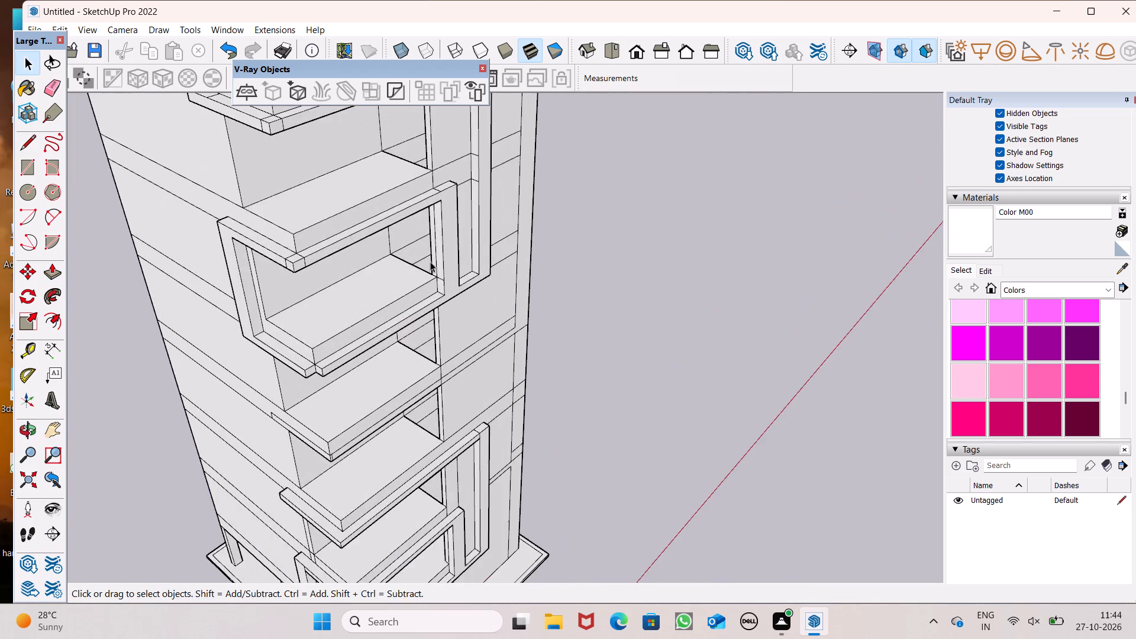
scroll(431, 260, down, 4)
middle_drag(518, 309, 588, 360)
scroll(480, 364, up, 5)
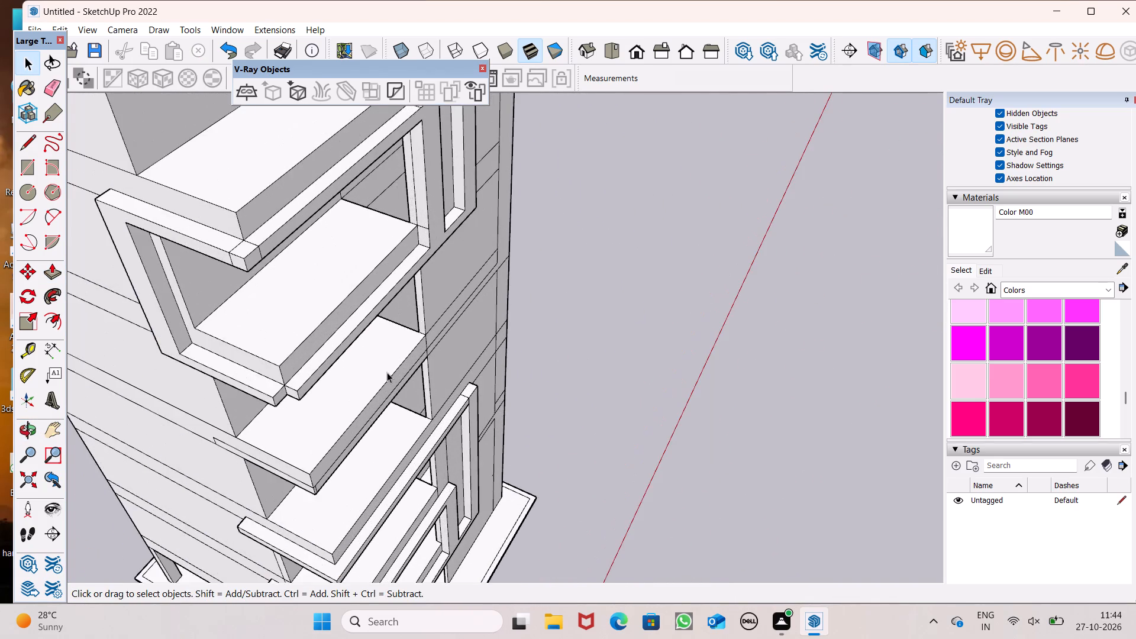
middle_drag(387, 372, 471, 303)
scroll(471, 303, up, 1)
Push/Pull the front frame strip on the fourth balcony slab outward 1' 3 5/16", matching the frame above.
drag(43, 272, 49, 272)
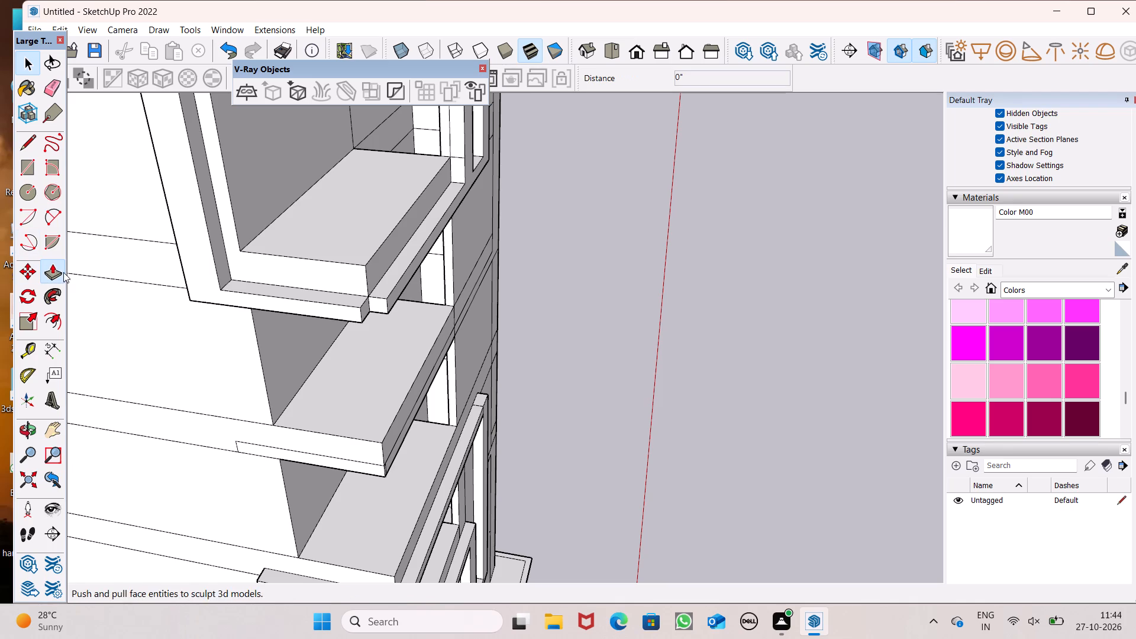
scroll(252, 351, up, 4)
middle_drag(432, 312, 387, 288)
scroll(405, 171, down, 9)
middle_drag(441, 257, 405, 328)
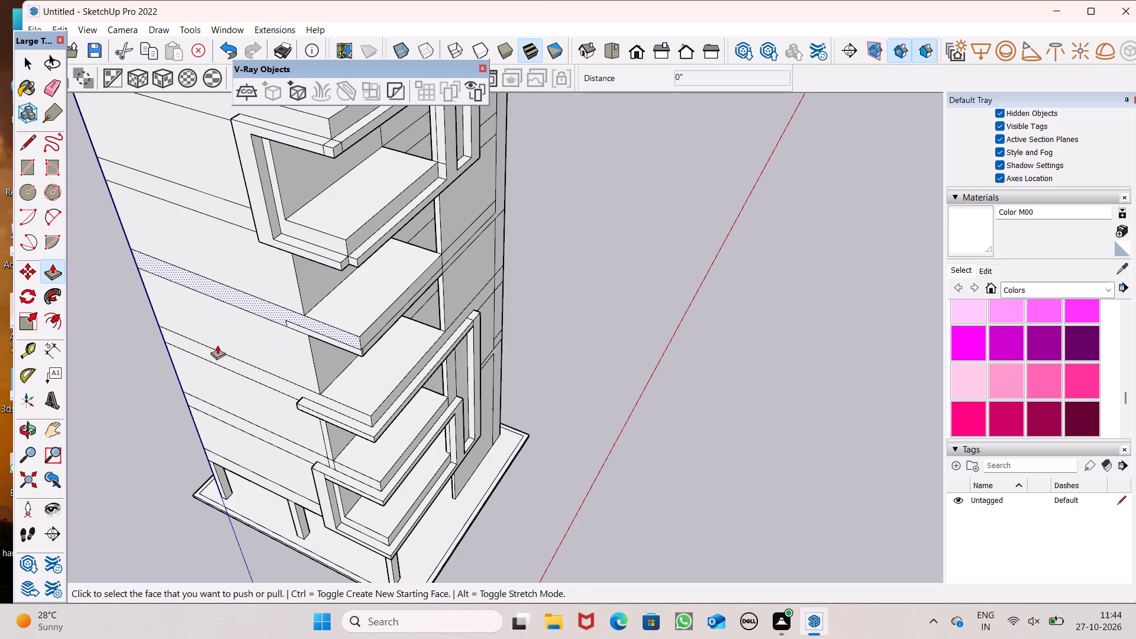
scroll(244, 343, up, 1)
middle_drag(244, 344, 518, 346)
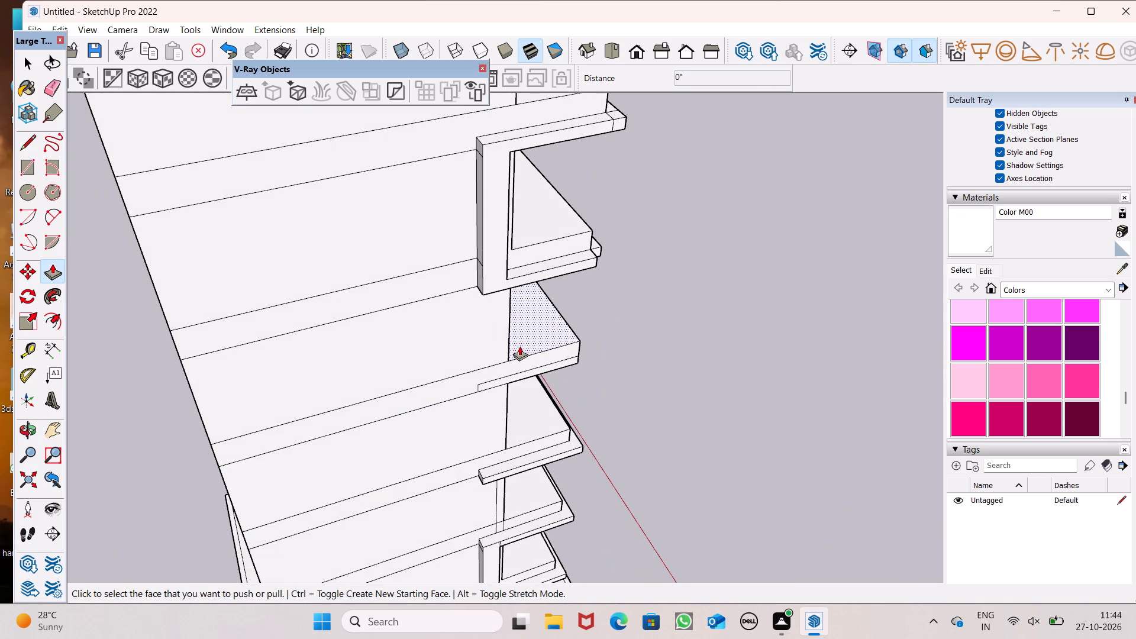
drag(522, 373, 561, 275)
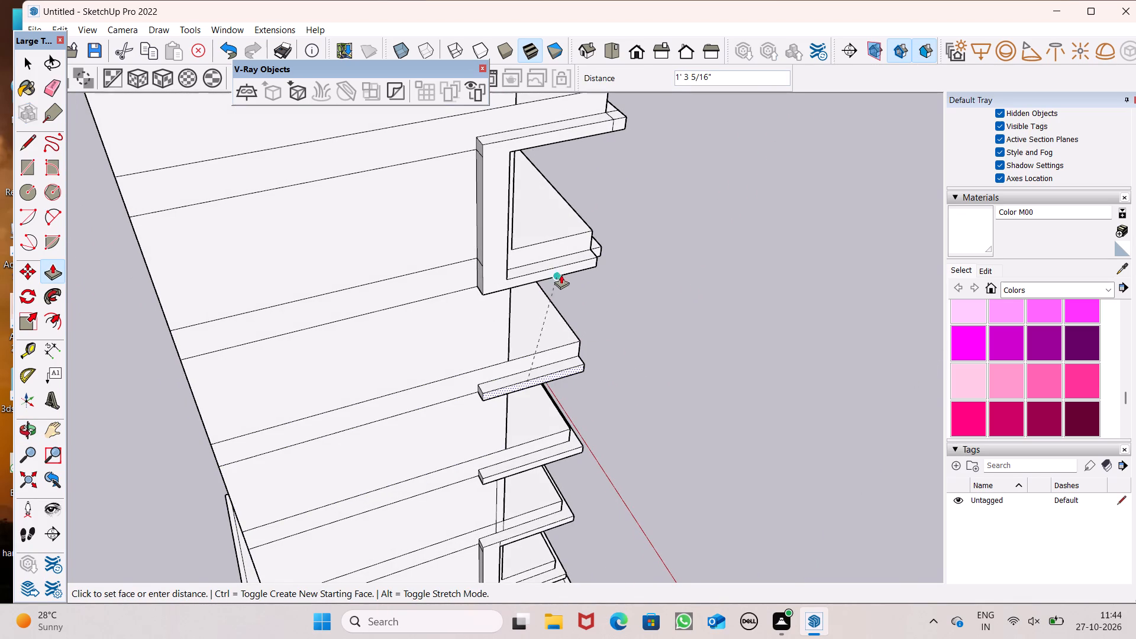
drag(561, 275, 559, 269)
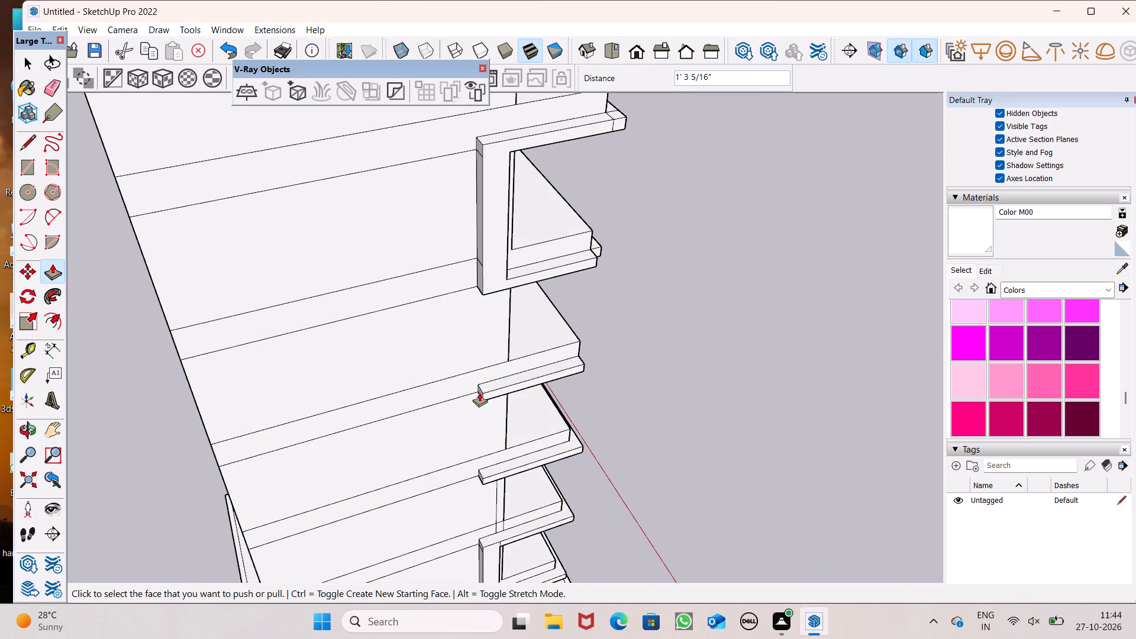
Push/Pull the end face of the fourth slab's side band about 24' 7 7/8" along the side wall to the building's far corner.
drag(479, 392, 214, 461)
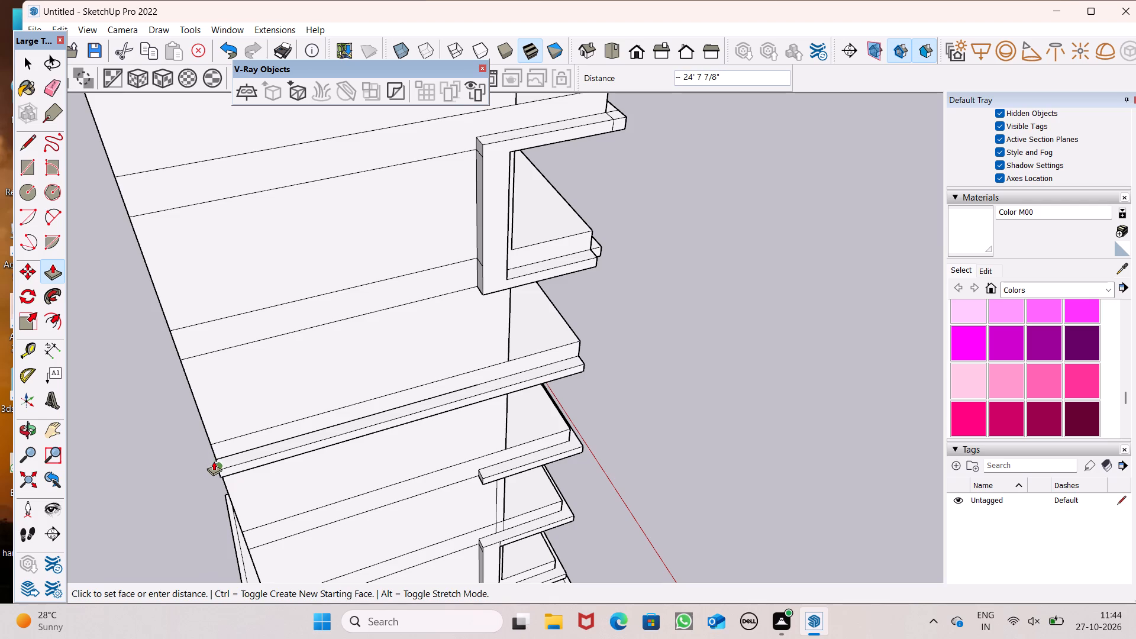
drag(214, 461, 214, 456)
Examine the extended band around the fourth balcony slab and its relation to the upper and lower frames.
middle_drag(740, 356, 340, 219)
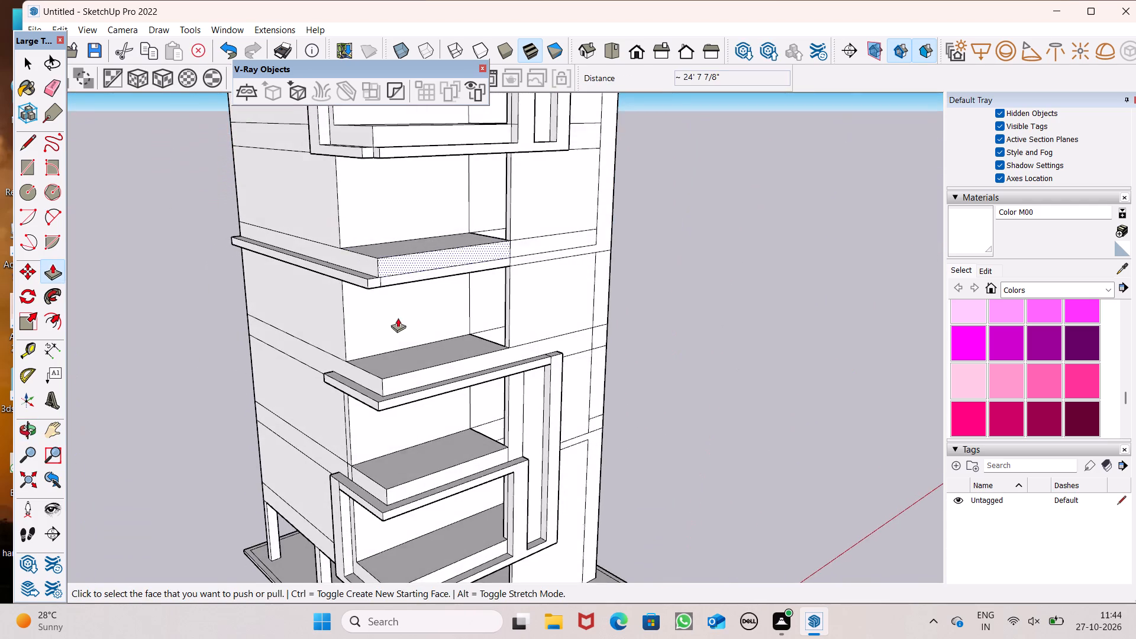
scroll(398, 318, up, 2)
middle_drag(394, 237, 423, 320)
scroll(429, 328, up, 3)
scroll(404, 336, down, 5)
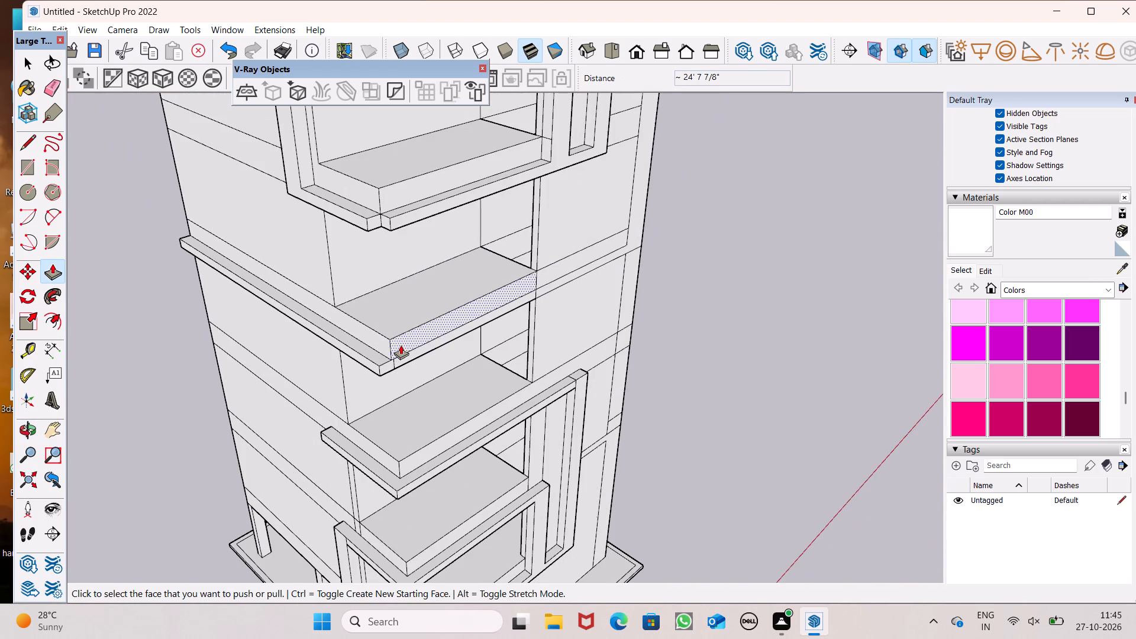
scroll(267, 324, down, 4)
middle_drag(254, 362, 119, 390)
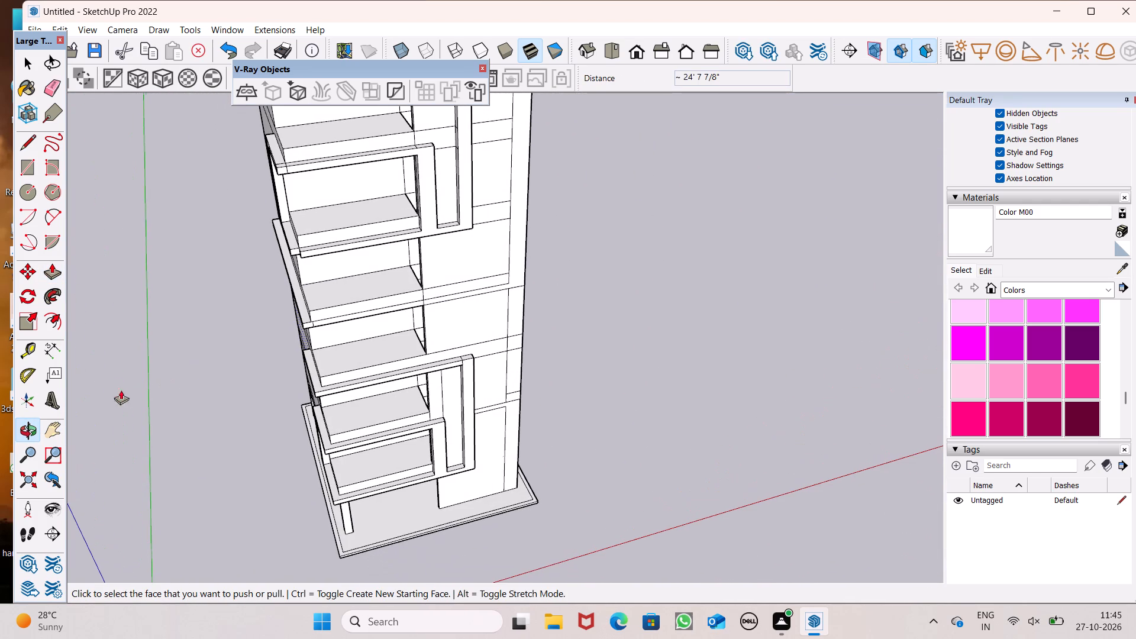
scroll(345, 372, down, 4)
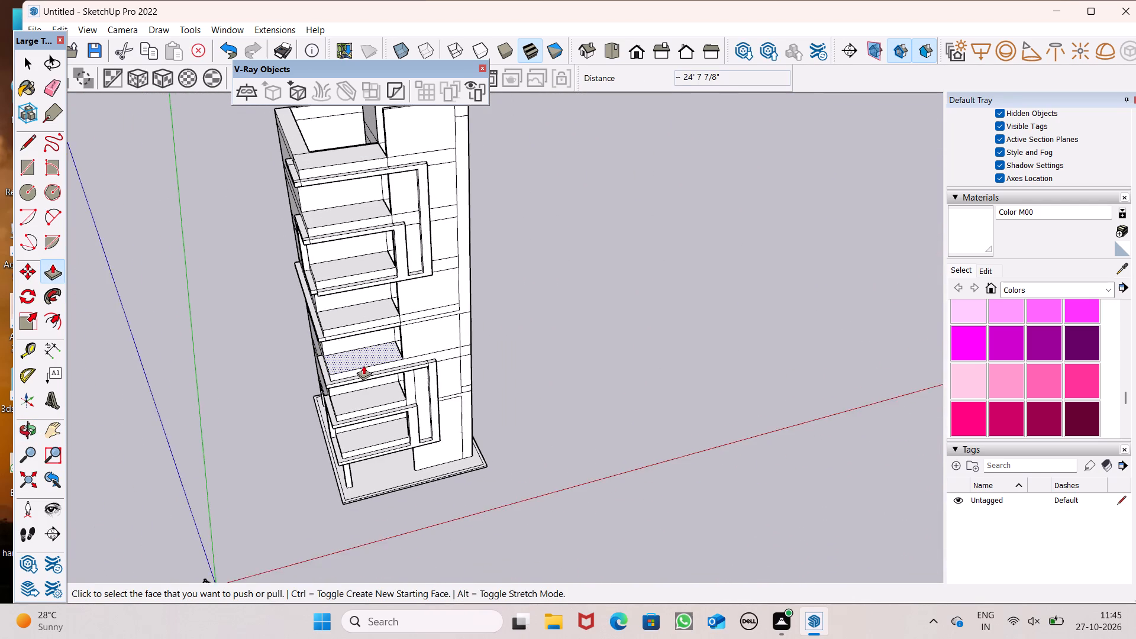
scroll(363, 365, down, 4)
middle_drag(370, 323, 433, 307)
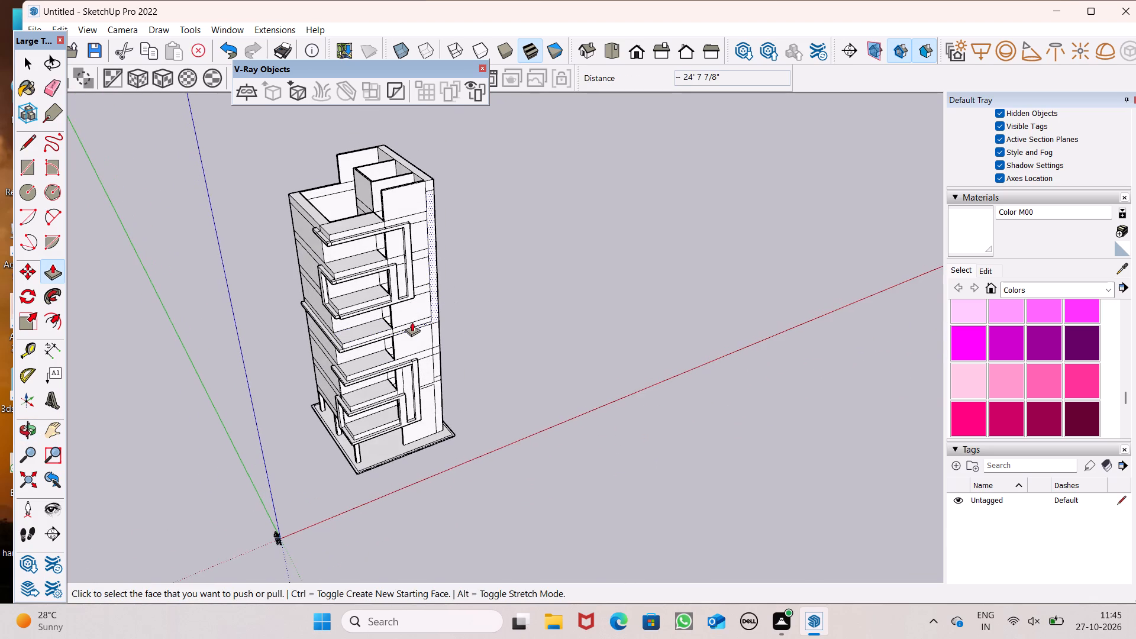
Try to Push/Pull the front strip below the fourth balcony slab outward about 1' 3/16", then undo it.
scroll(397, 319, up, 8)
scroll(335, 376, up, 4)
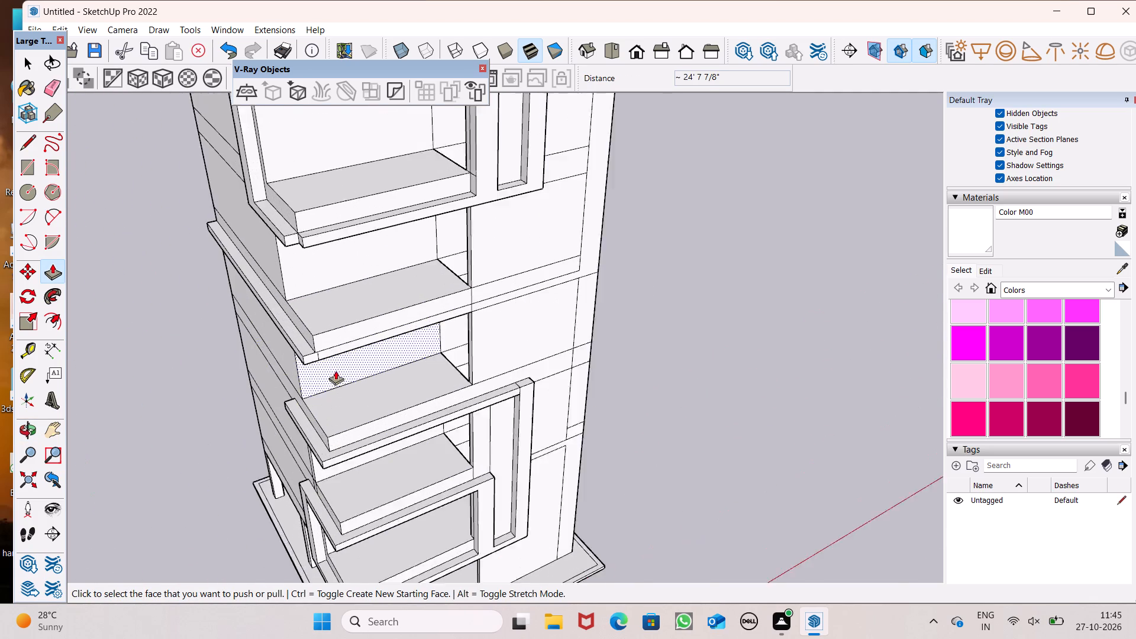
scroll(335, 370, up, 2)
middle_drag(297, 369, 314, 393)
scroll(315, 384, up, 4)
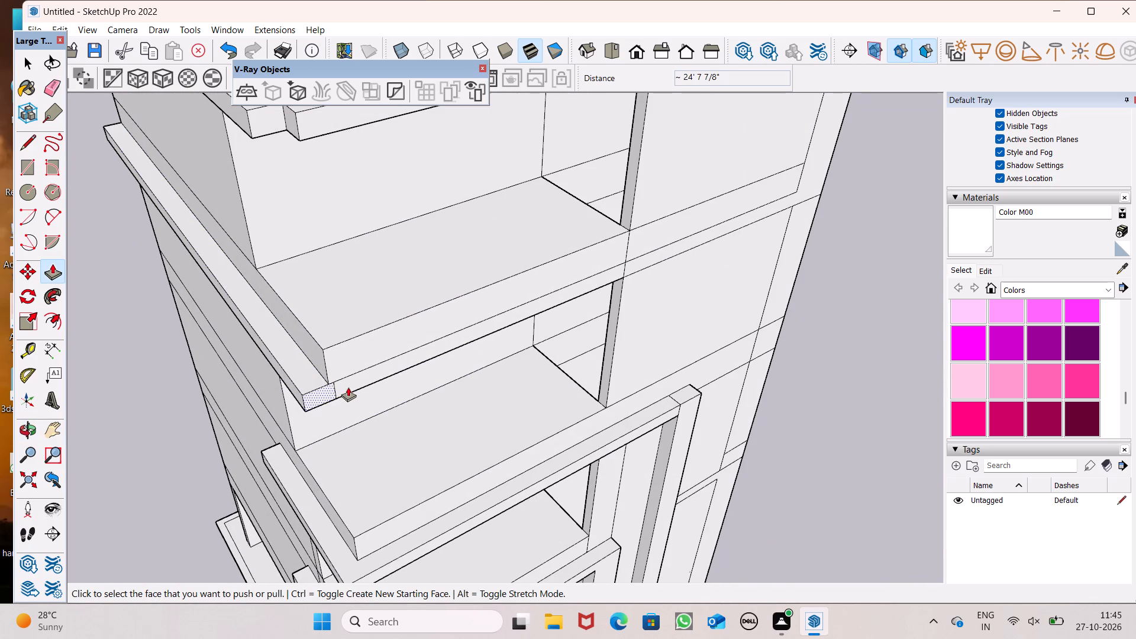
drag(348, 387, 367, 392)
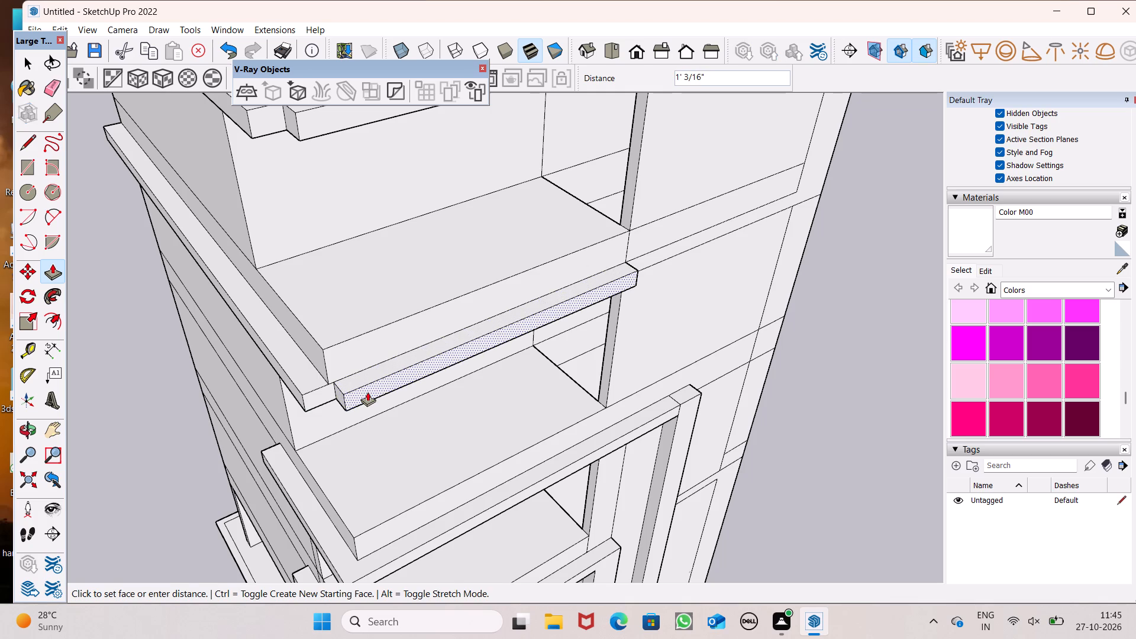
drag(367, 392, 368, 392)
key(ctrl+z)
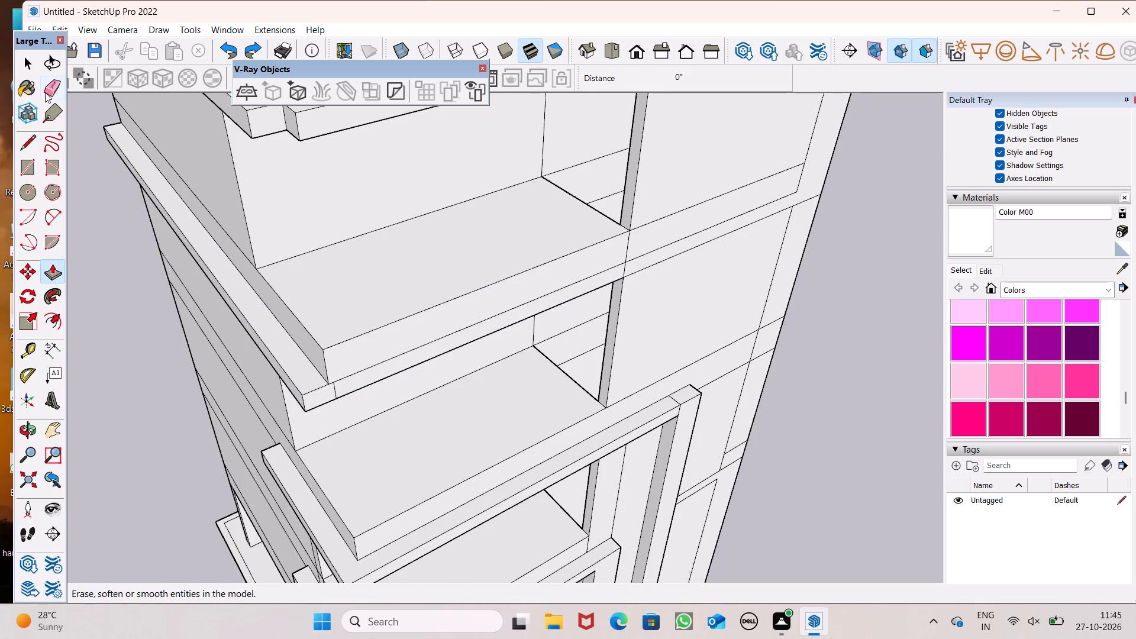
Erase the short edge splitting the fourth slab's front strip where the balcony meets the facade wall.
click(51, 91)
scroll(605, 303, up, 6)
drag(652, 241, 663, 225)
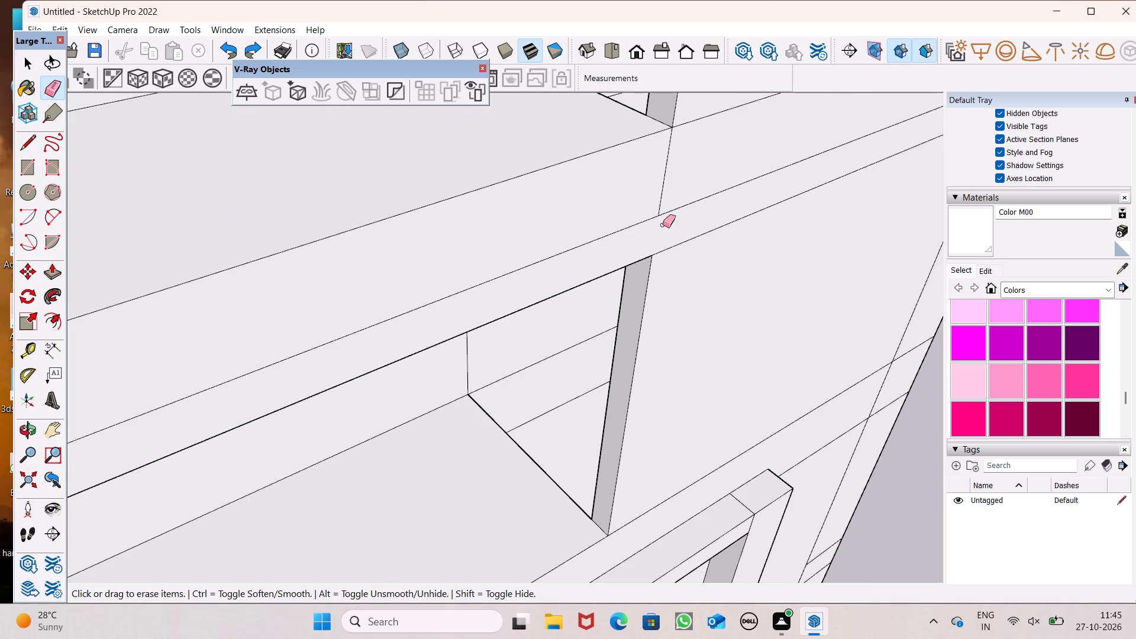
scroll(611, 262, down, 6)
scroll(286, 251, down, 2)
scroll(286, 251, up, 1)
scroll(286, 251, down, 3)
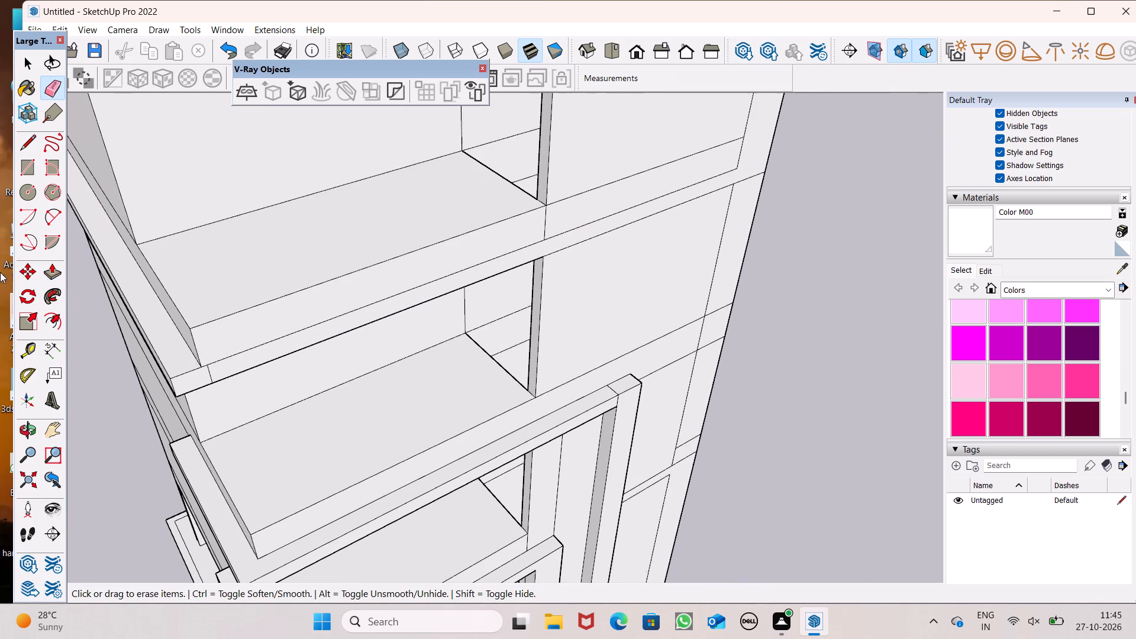
Erase the short edge dividing the side band's end face from the front strip at the fourth slab's corner.
click(59, 276)
scroll(376, 251, down, 4)
middle_drag(327, 327, 331, 334)
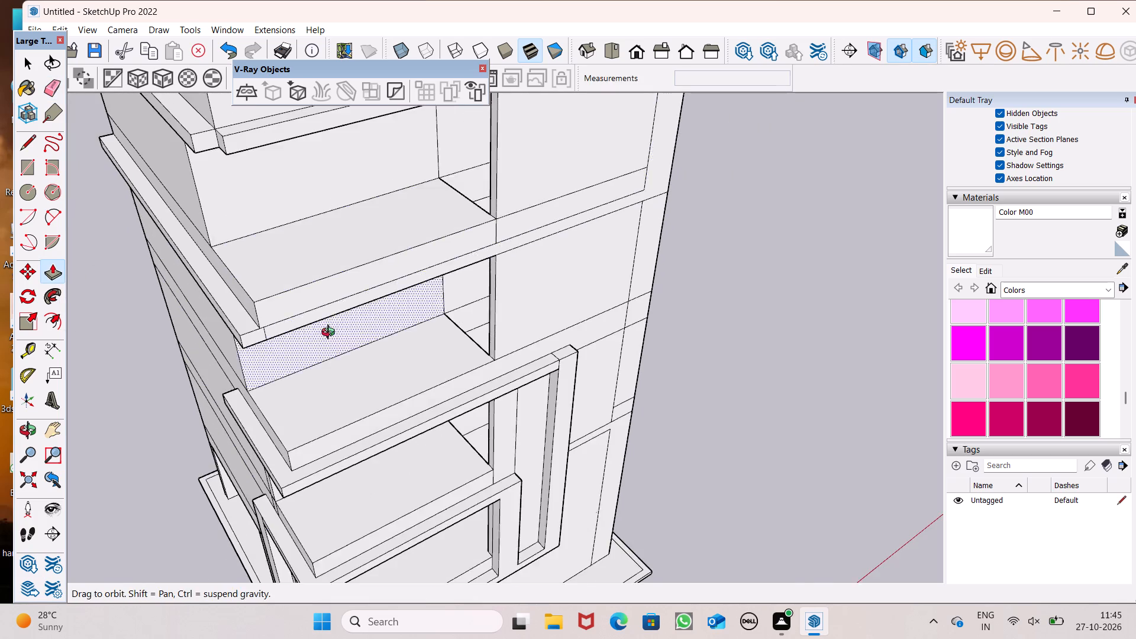
middle_drag(331, 334, 354, 362)
scroll(260, 383, up, 4)
scroll(305, 414, up, 4)
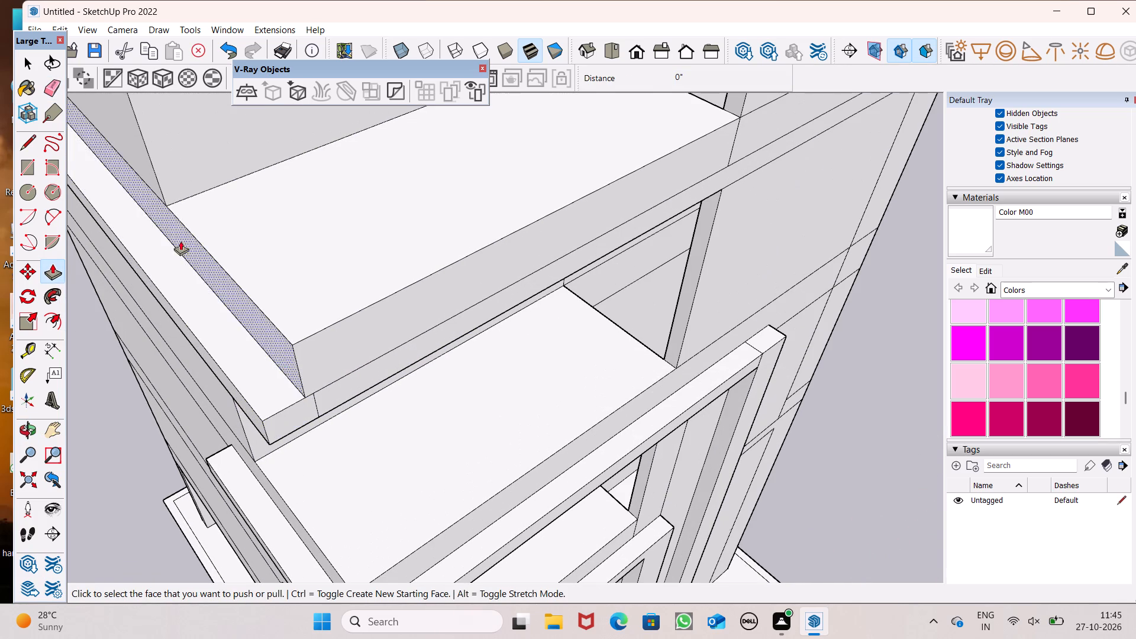
click(52, 94)
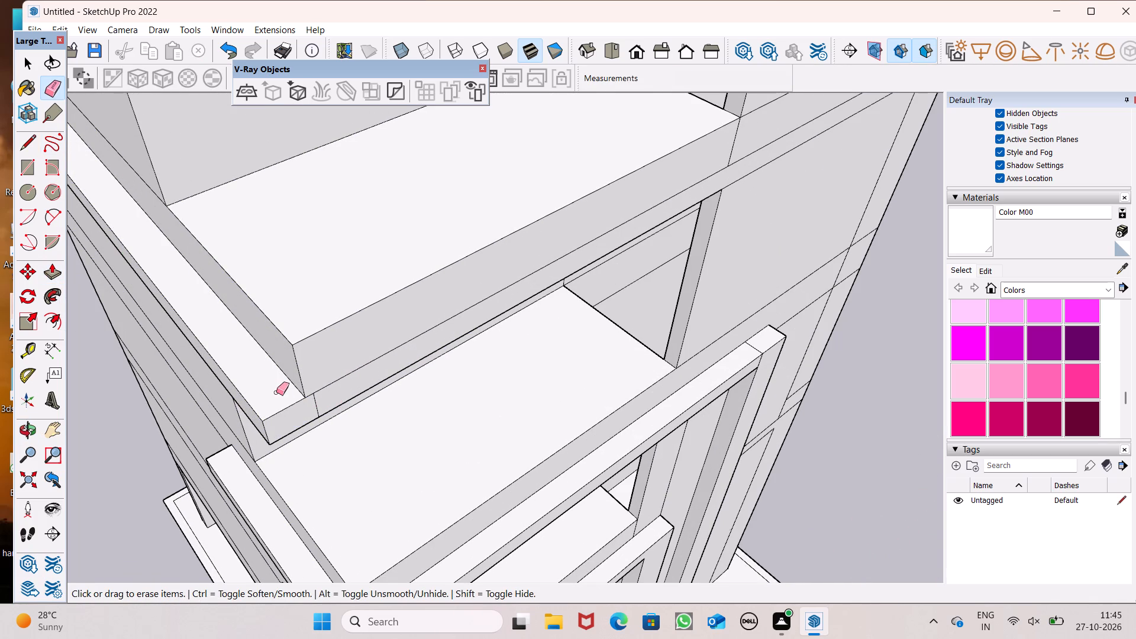
click(276, 392)
drag(311, 409, 324, 403)
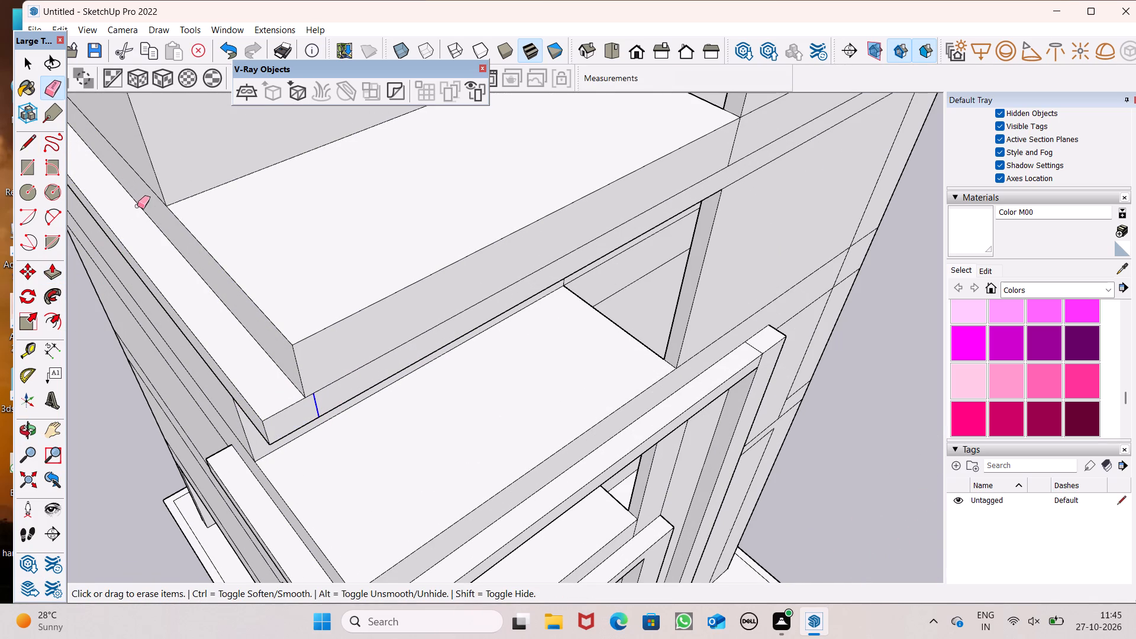
Push/Pull the joined front strip at the fourth slab, including its vertical leg, outward 1' 1 3/8", aligned with the frame above.
click(49, 274)
scroll(250, 241, down, 7)
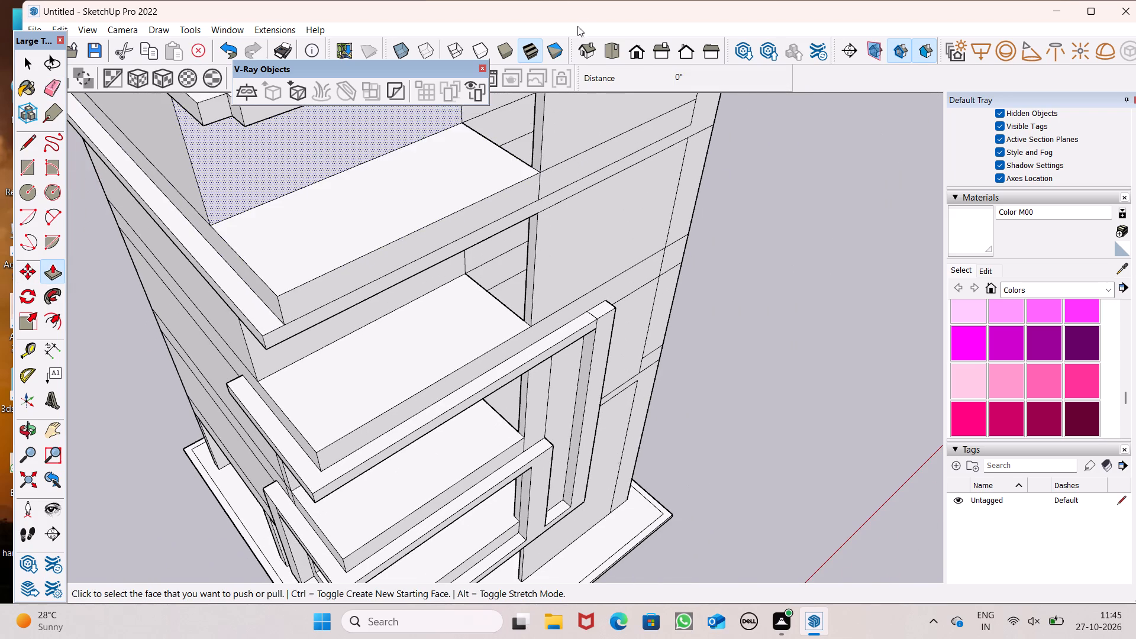
scroll(301, 207, down, 3)
middle_drag(318, 285, 349, 299)
scroll(324, 324, up, 1)
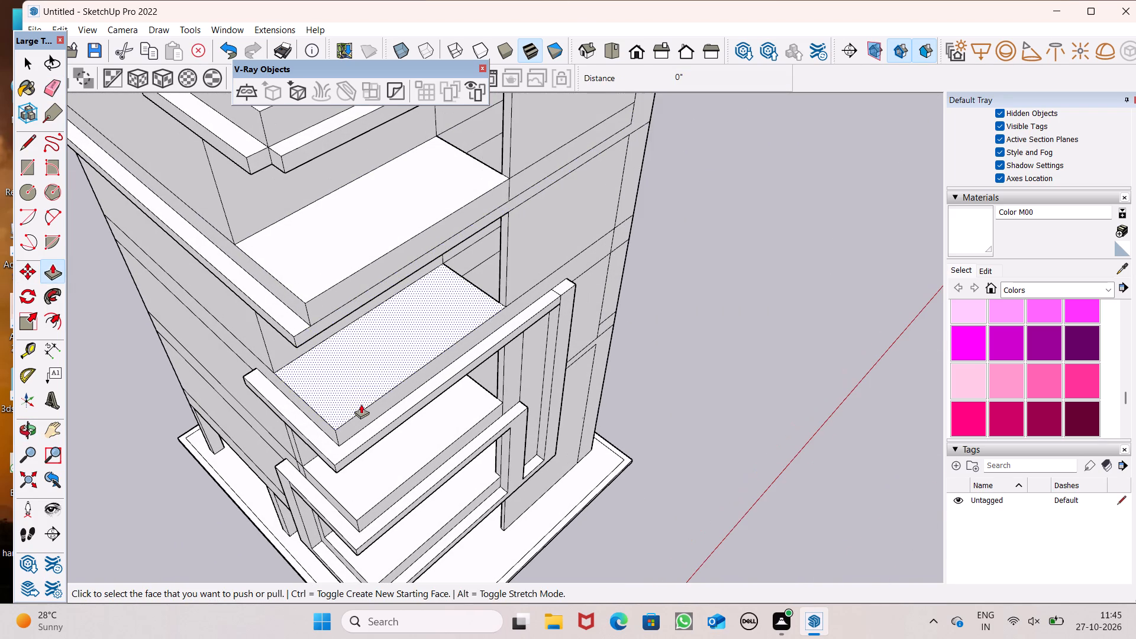
scroll(377, 376, down, 4)
middle_drag(386, 379, 404, 319)
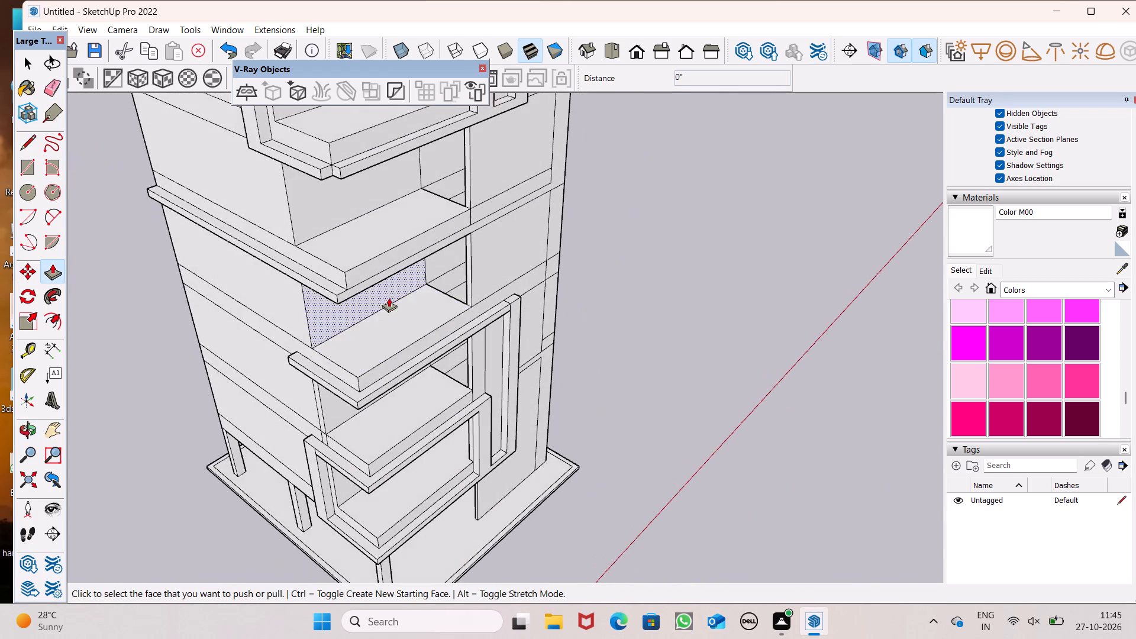
scroll(378, 283, up, 5)
scroll(311, 331, down, 5)
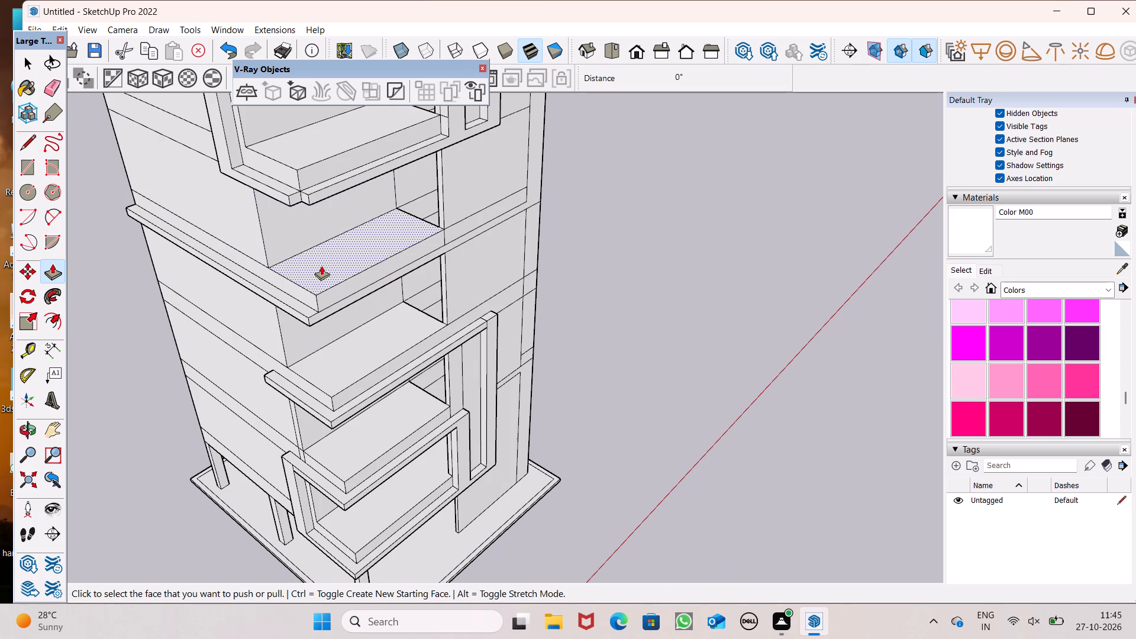
scroll(322, 269, up, 2)
scroll(402, 311, up, 1)
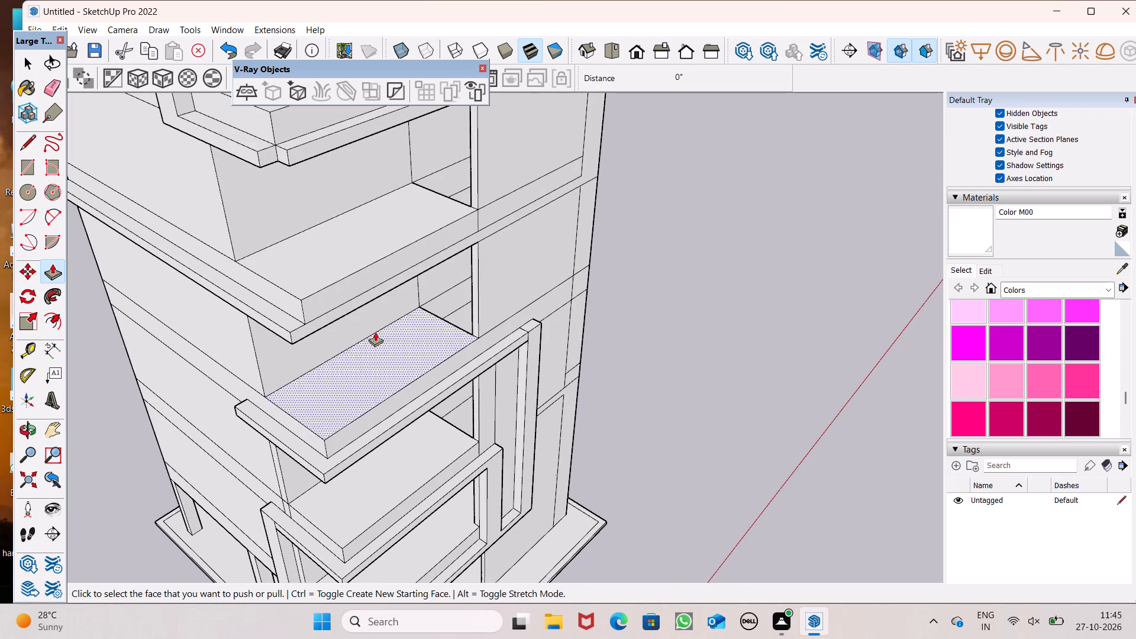
scroll(314, 316, up, 3)
scroll(288, 381, down, 3)
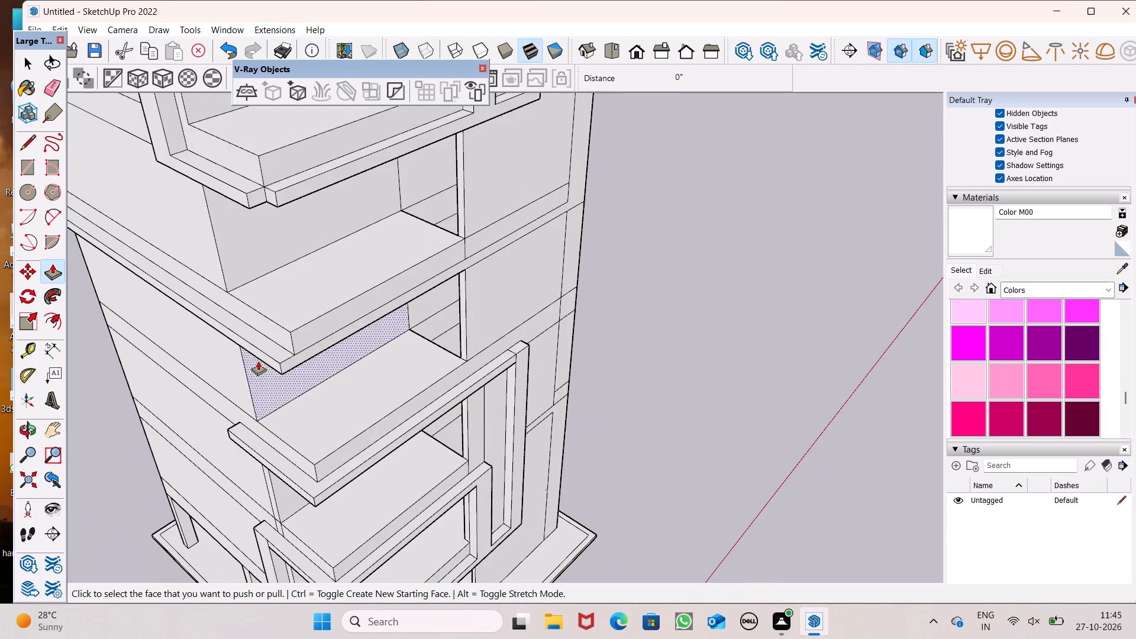
scroll(286, 312, up, 2)
scroll(286, 387, down, 4)
scroll(317, 319, up, 4)
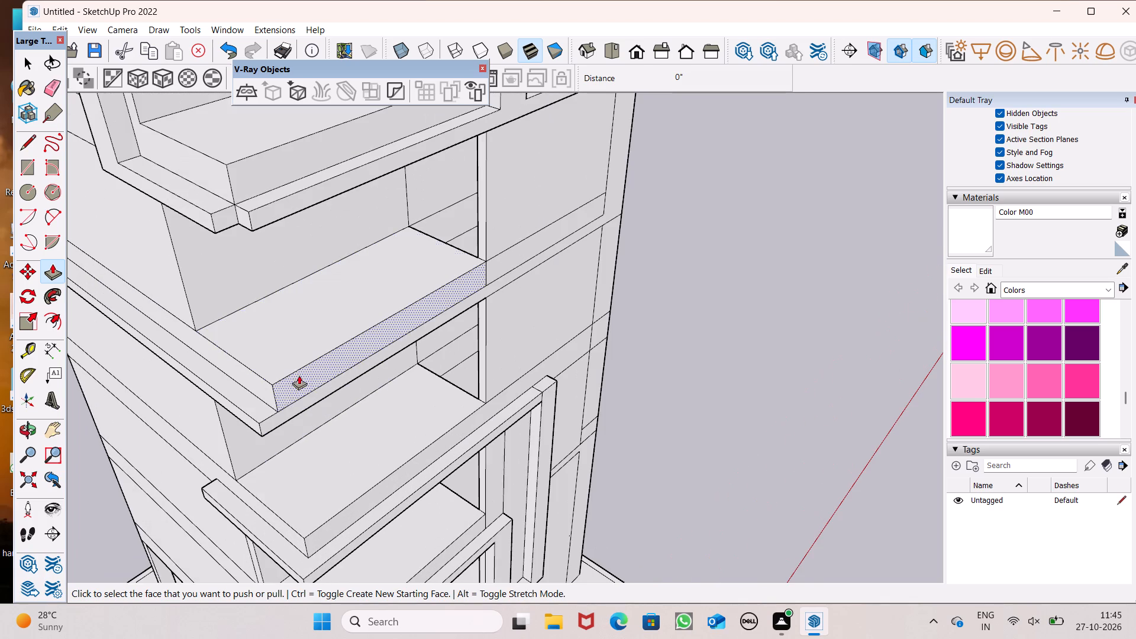
scroll(280, 416, up, 2)
scroll(251, 454, down, 7)
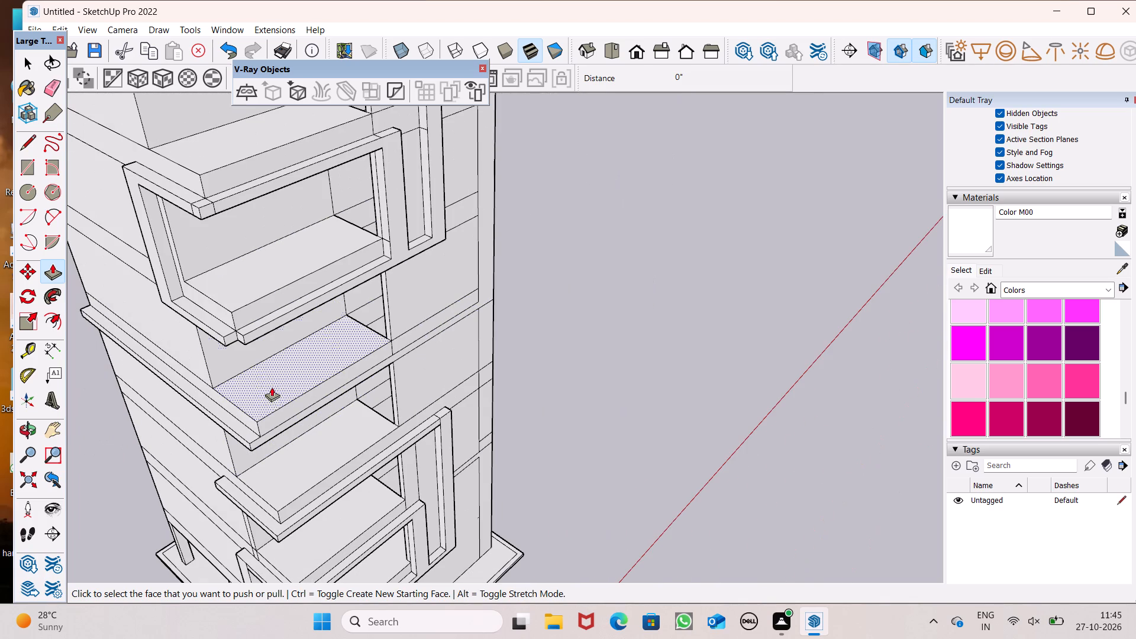
scroll(282, 414, up, 4)
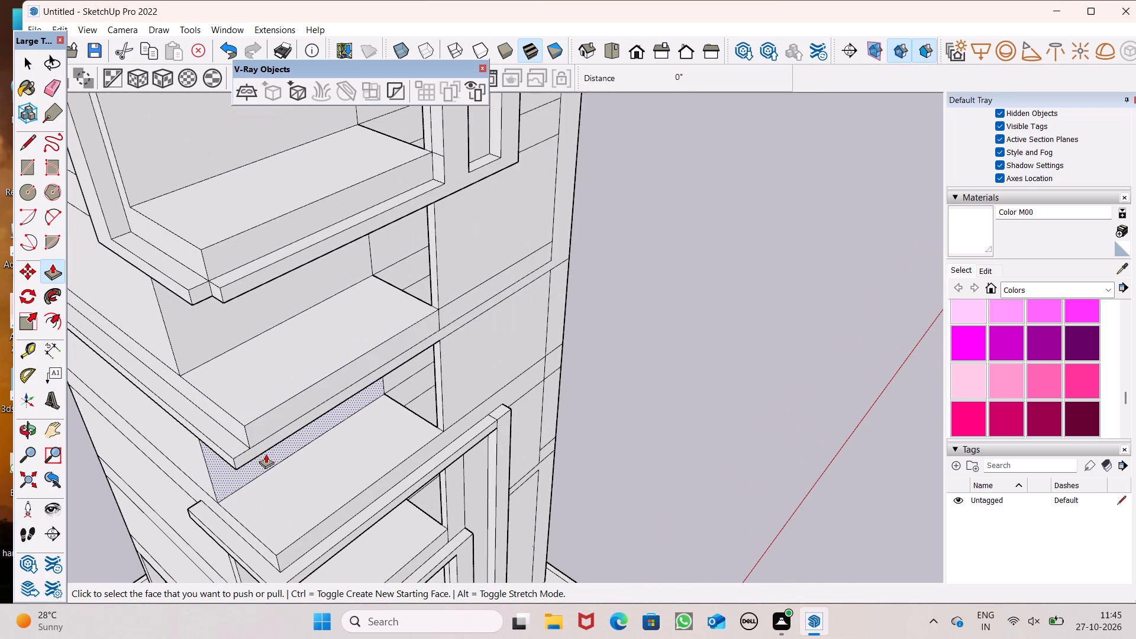
drag(270, 444, 281, 450)
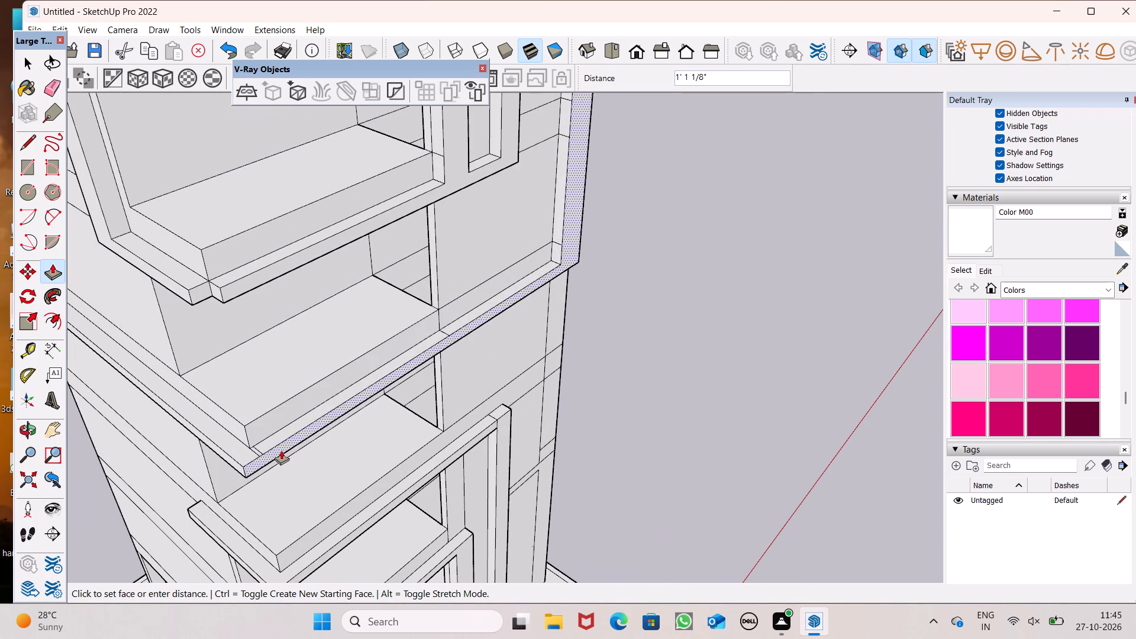
drag(281, 450, 273, 280)
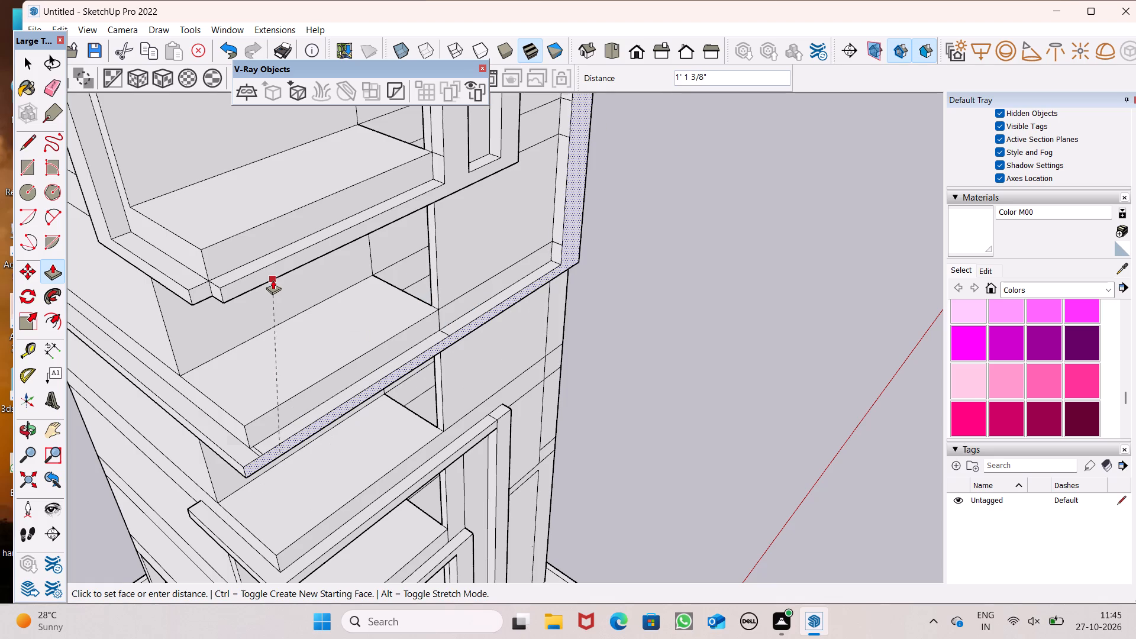
drag(273, 280, 270, 277)
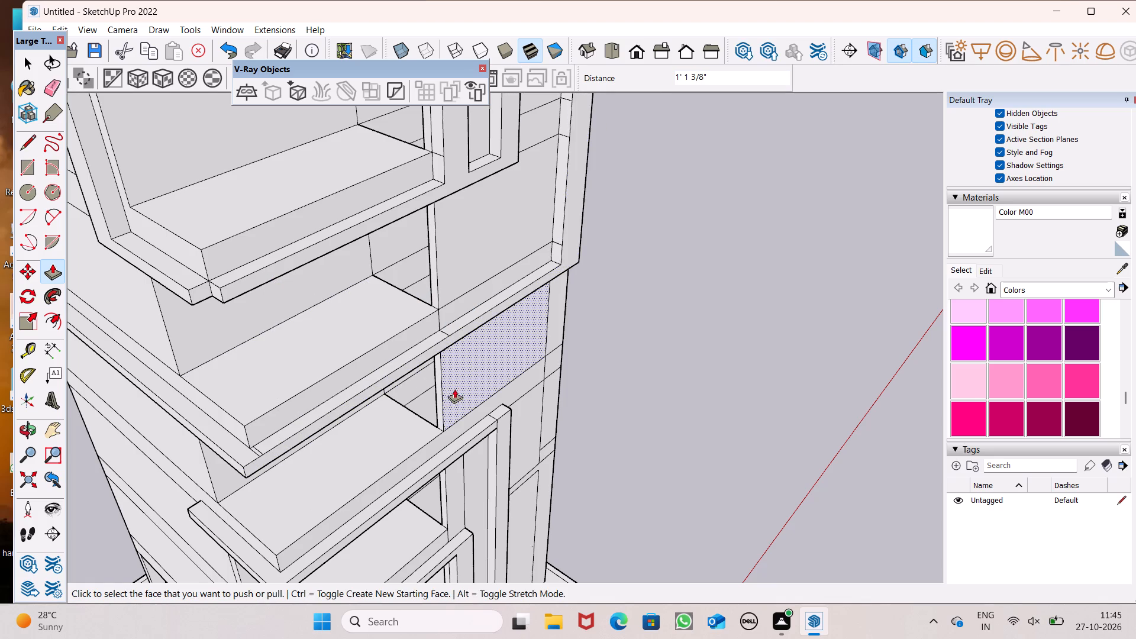
Examine the wraparound band at the fourth slab, its corner joint and the balcony frames above and below.
middle_drag(460, 388, 251, 338)
scroll(260, 338, up, 1)
scroll(661, 278, down, 4)
middle_drag(666, 314, 922, 203)
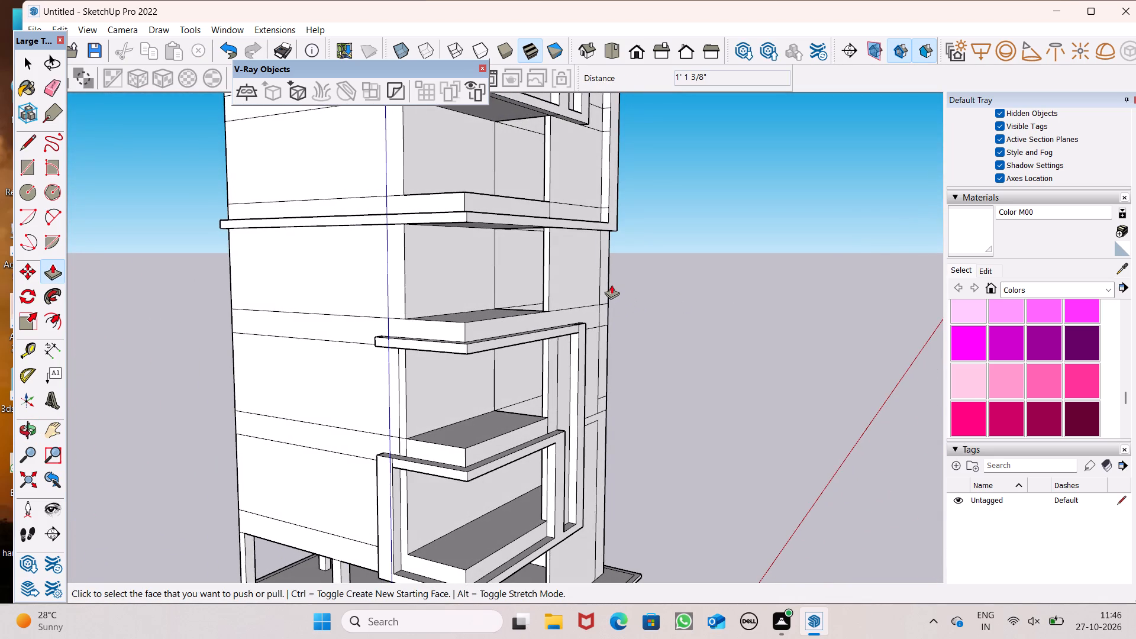
scroll(418, 270, down, 3)
middle_drag(536, 299, 480, 354)
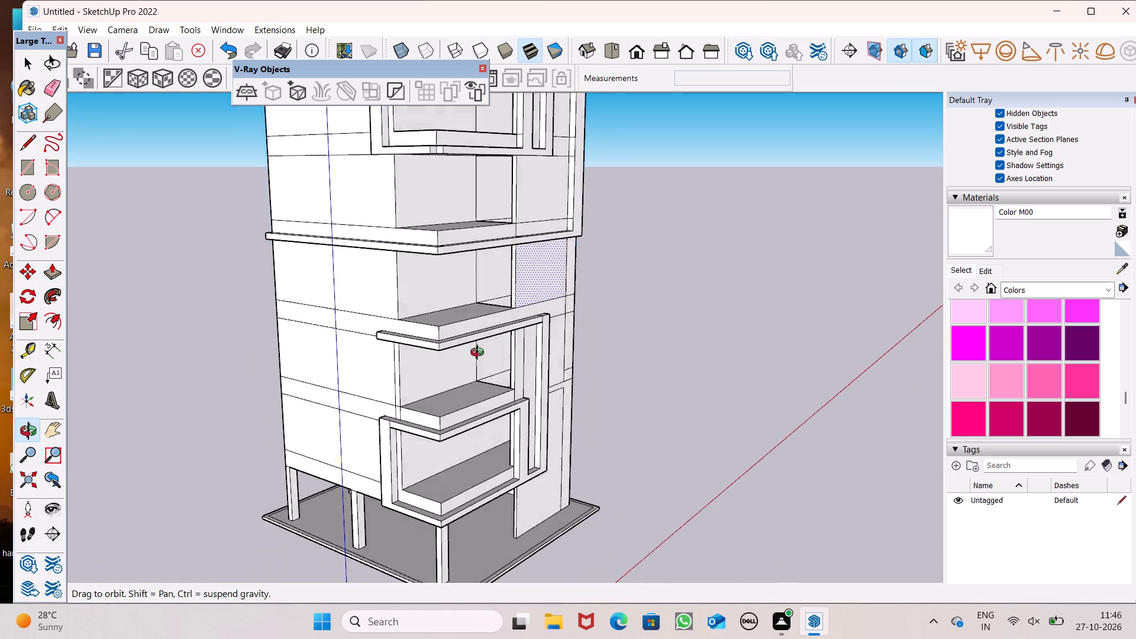
middle_drag(480, 354, 610, 480)
scroll(495, 338, up, 6)
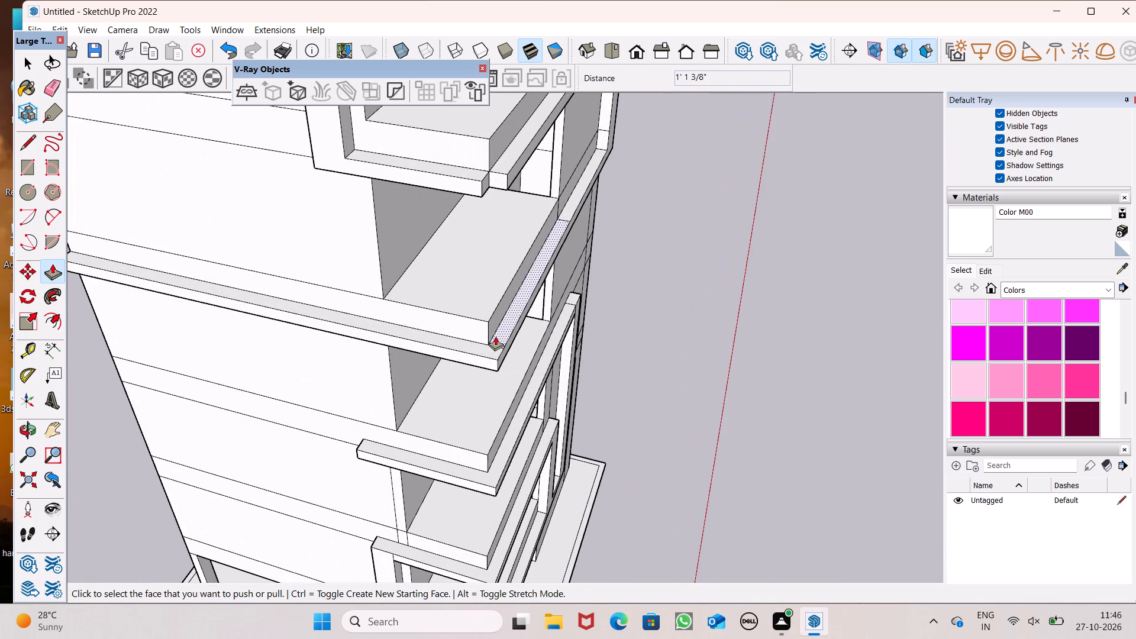
middle_drag(461, 350, 358, 134)
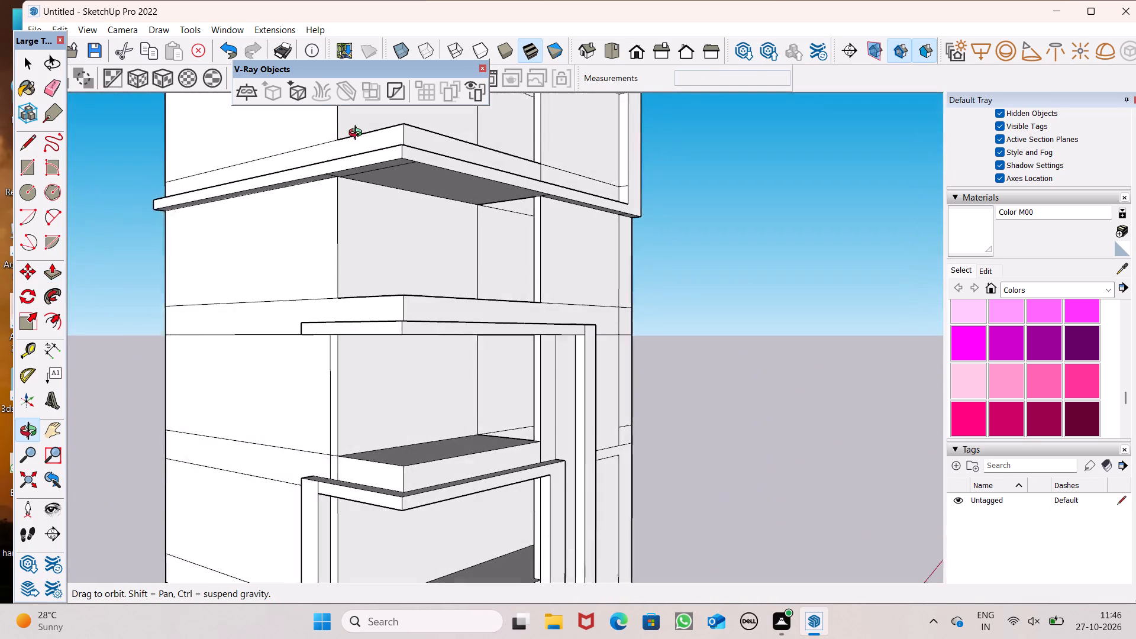
middle_drag(358, 134, 478, 415)
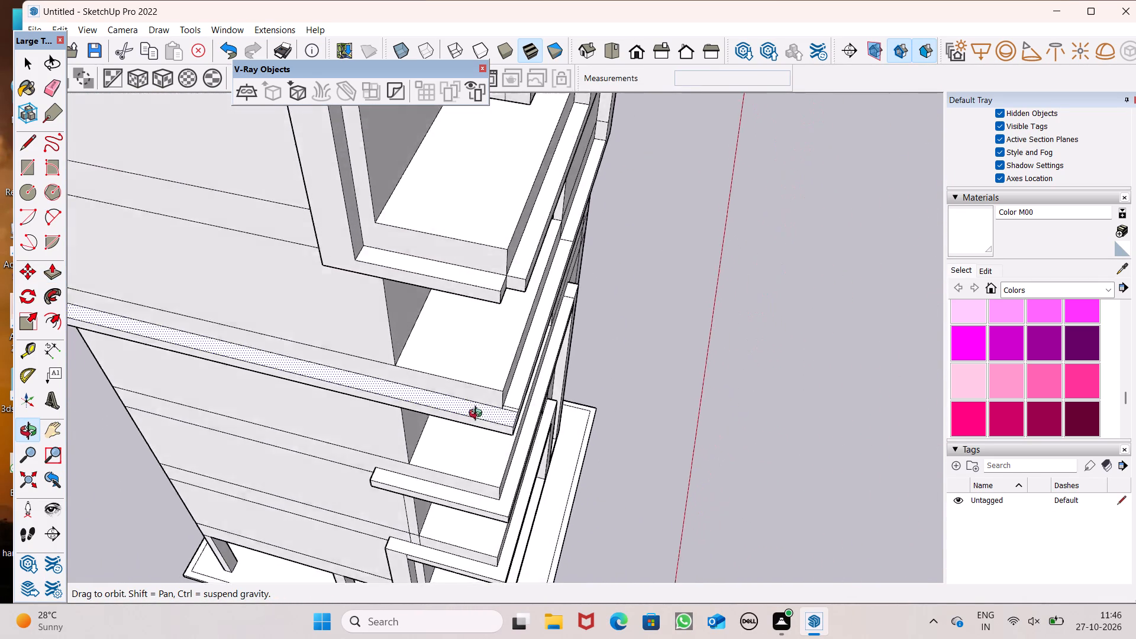
middle_drag(478, 415, 344, 524)
middle_drag(361, 458, 333, 301)
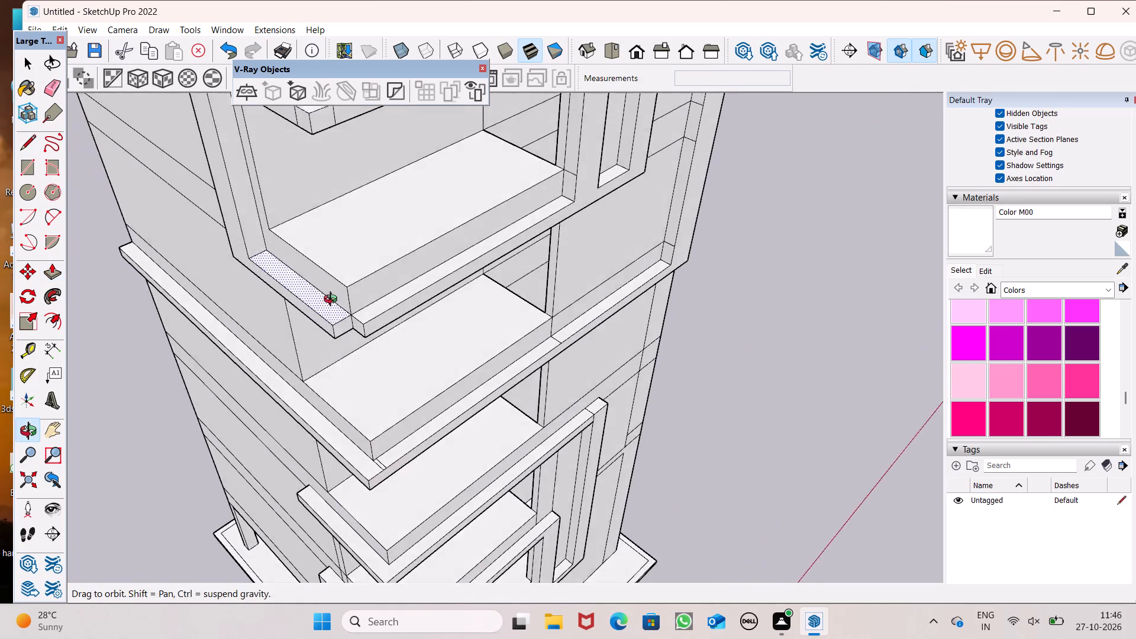
middle_drag(333, 301, 331, 298)
scroll(399, 388, down, 4)
scroll(500, 321, down, 2)
middle_drag(507, 415, 526, 350)
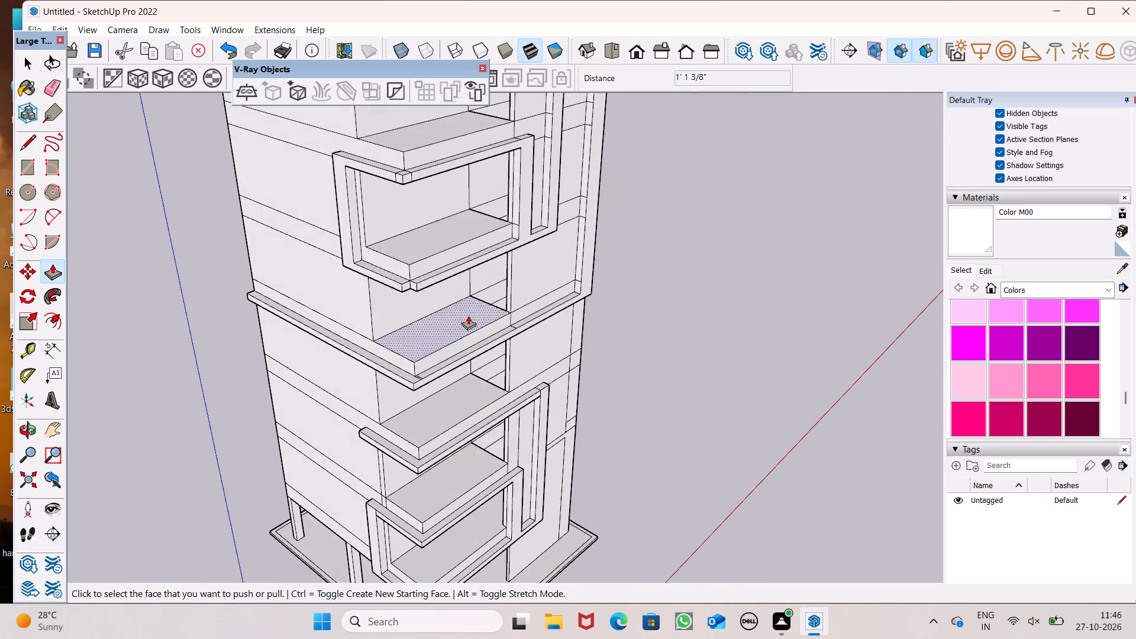
Push/Pull the front bar's end face at the upper balcony frame's lower corner outward 1' 3 5/16", flush with the side bar.
scroll(398, 304, up, 7)
drag(430, 275, 402, 273)
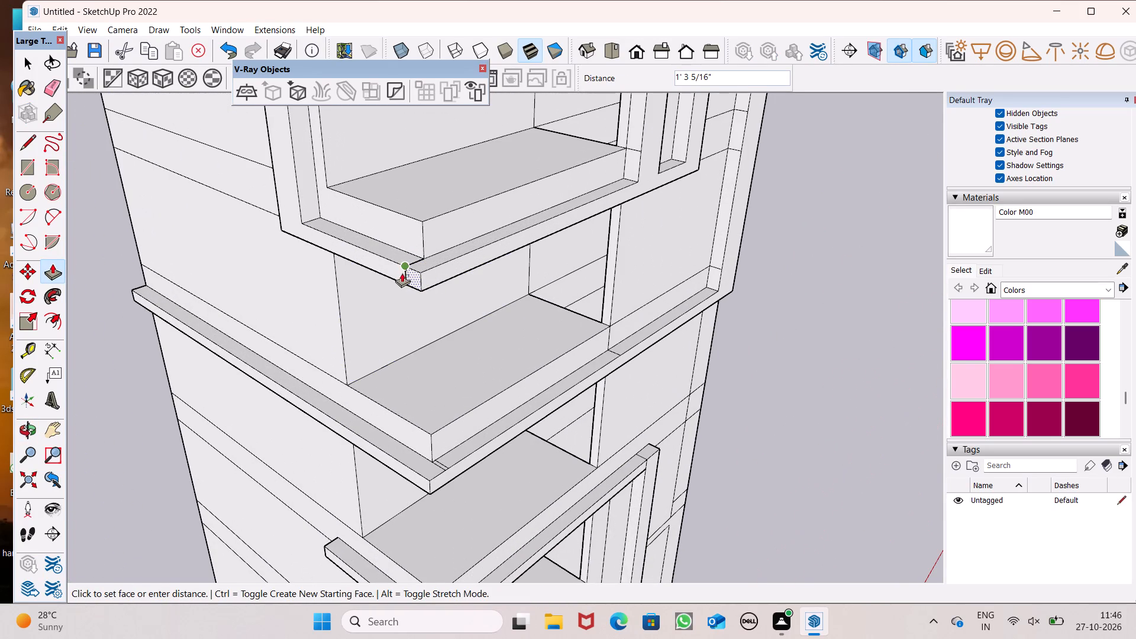
drag(402, 273, 398, 263)
Erase the short edge crossing the top face of the fourth slab's band where the balcony meets the facade wall.
scroll(382, 240, down, 4)
scroll(414, 419, up, 3)
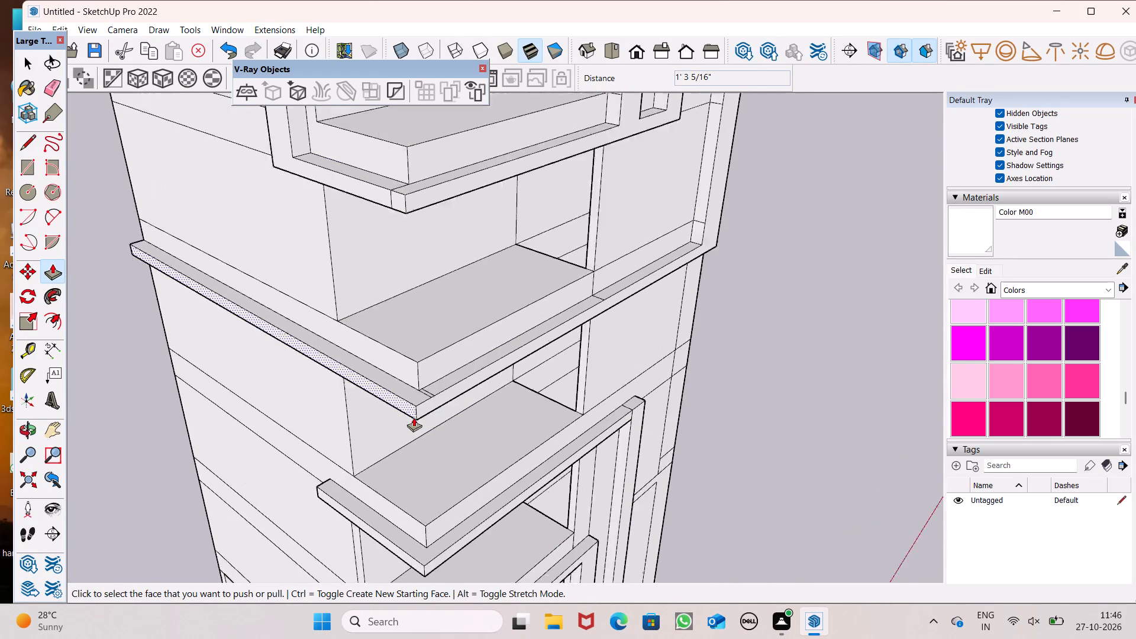
scroll(414, 417, up, 2)
drag(51, 85, 59, 93)
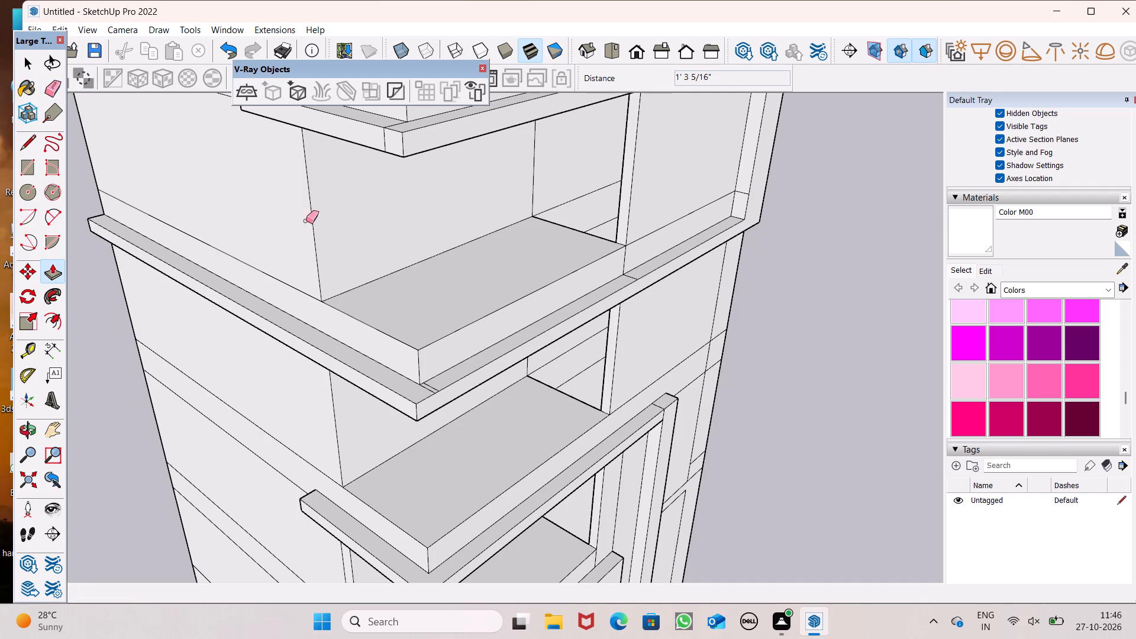
scroll(654, 276, up, 4)
click(623, 279)
drag(623, 269, 620, 280)
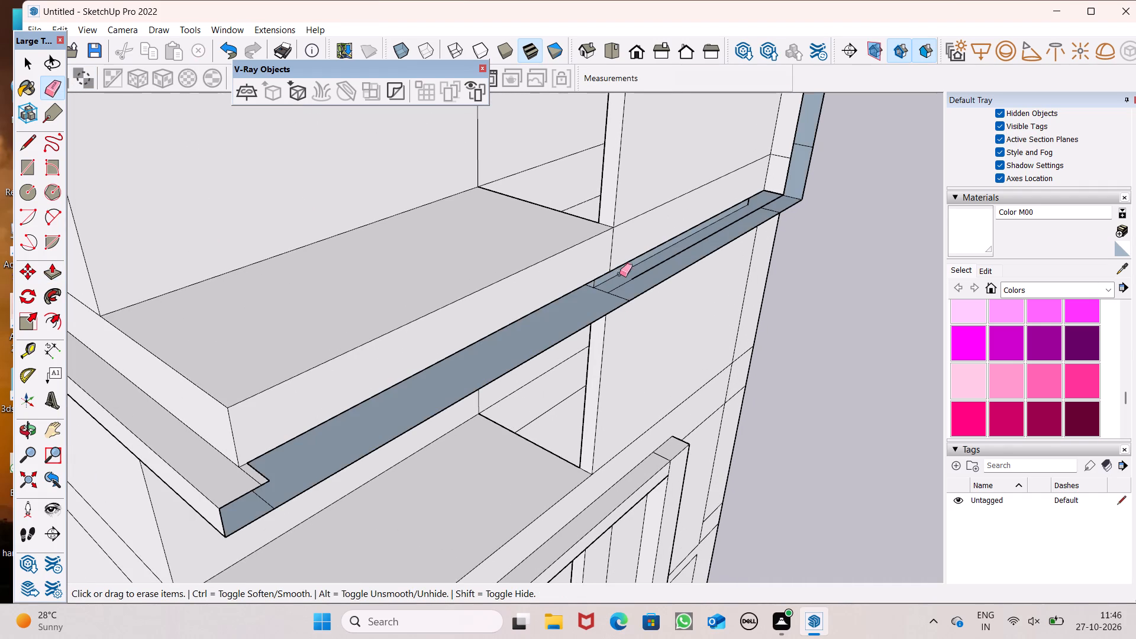
key(ctrl+z)
scroll(629, 249, up, 5)
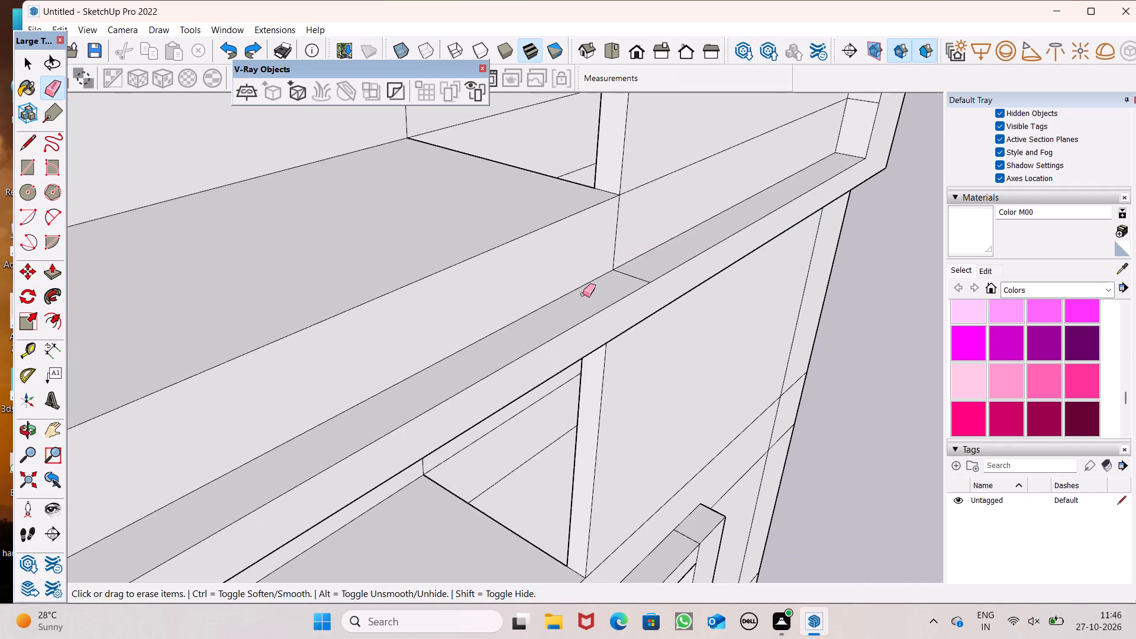
click(669, 270)
key(ctrl+z)
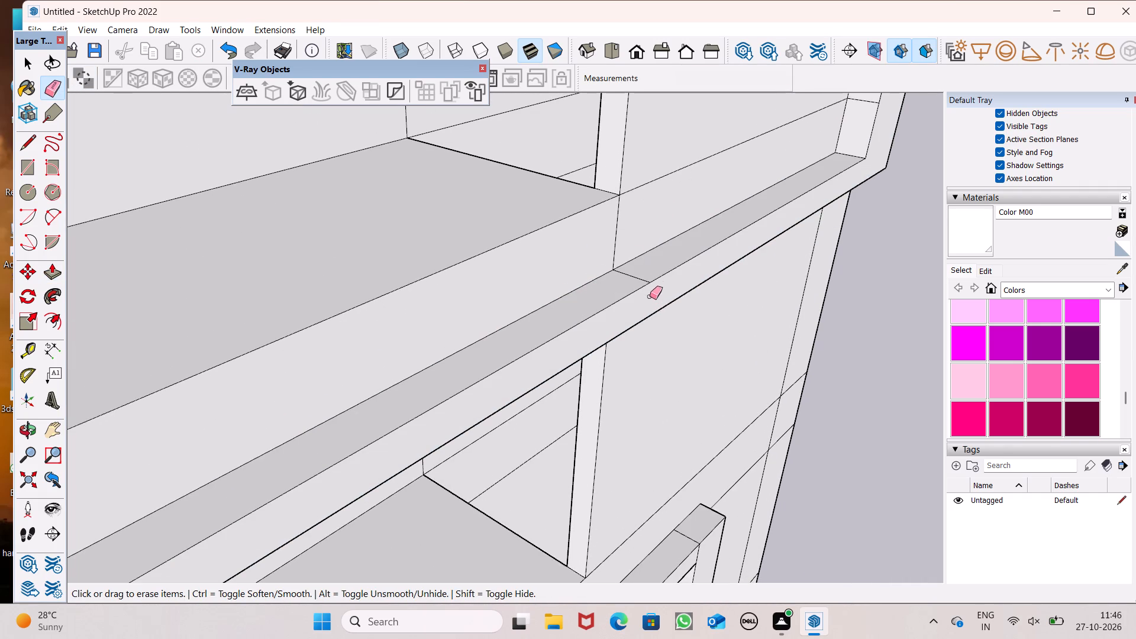
drag(646, 267, 635, 279)
Erase the leftover joint edge on the top face of the fourth slab's band at its outer corner.
scroll(632, 209, down, 8)
scroll(280, 372, up, 2)
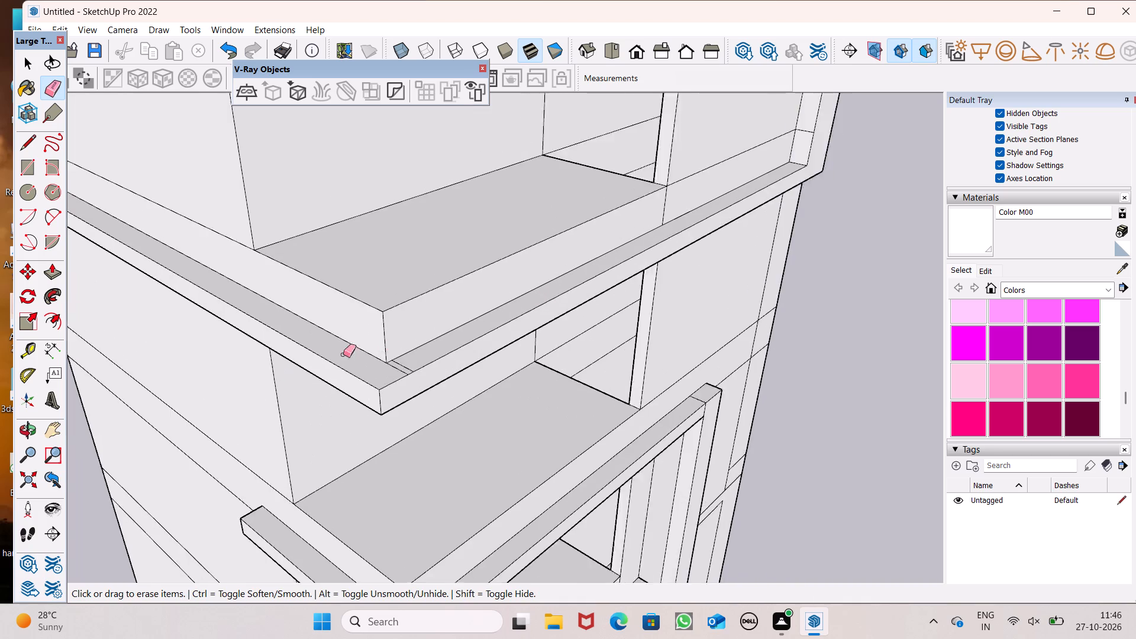
scroll(343, 354, up, 4)
drag(390, 383, 403, 374)
Push/Pull the joined top face of the fourth slab's wraparound band upward 5 3/8".
scroll(470, 272, down, 5)
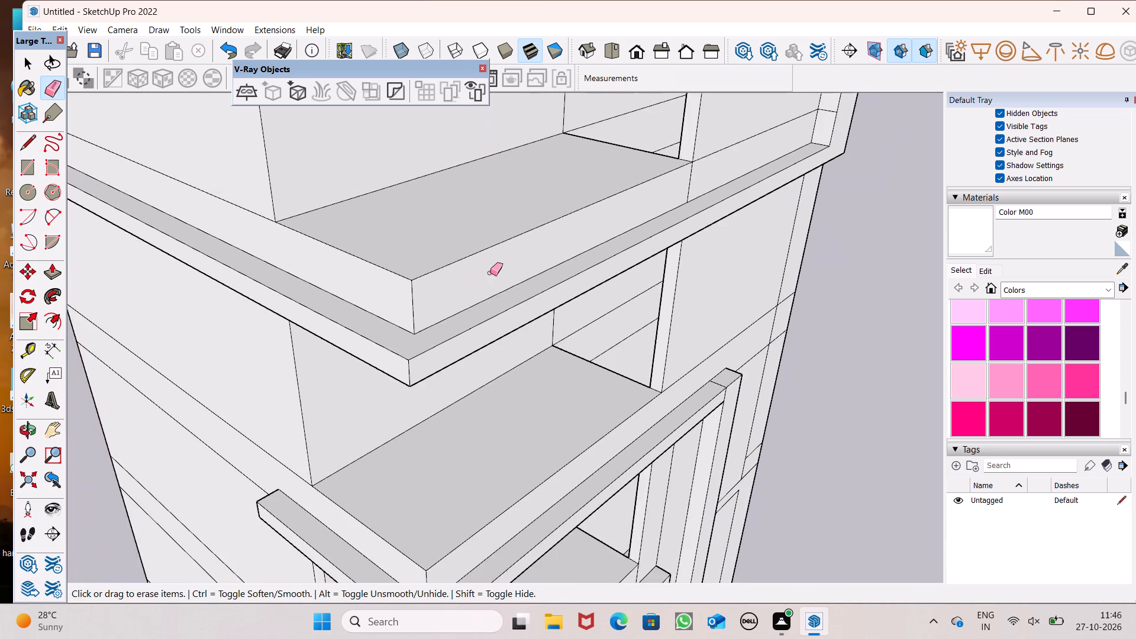
scroll(496, 283, down, 6)
middle_drag(507, 344, 522, 376)
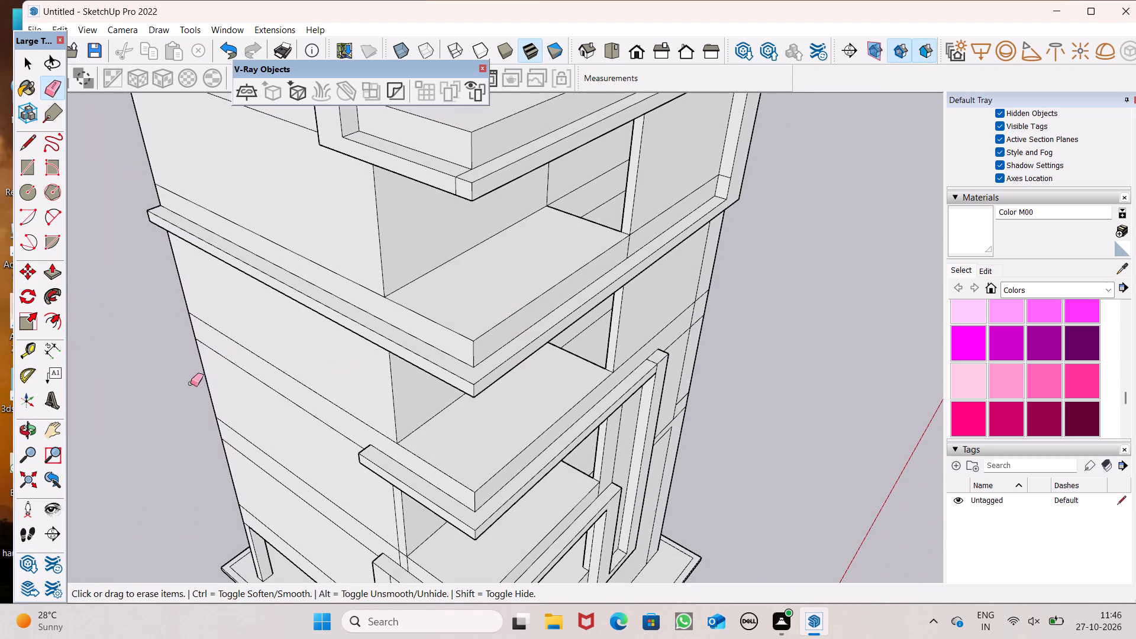
click(58, 272)
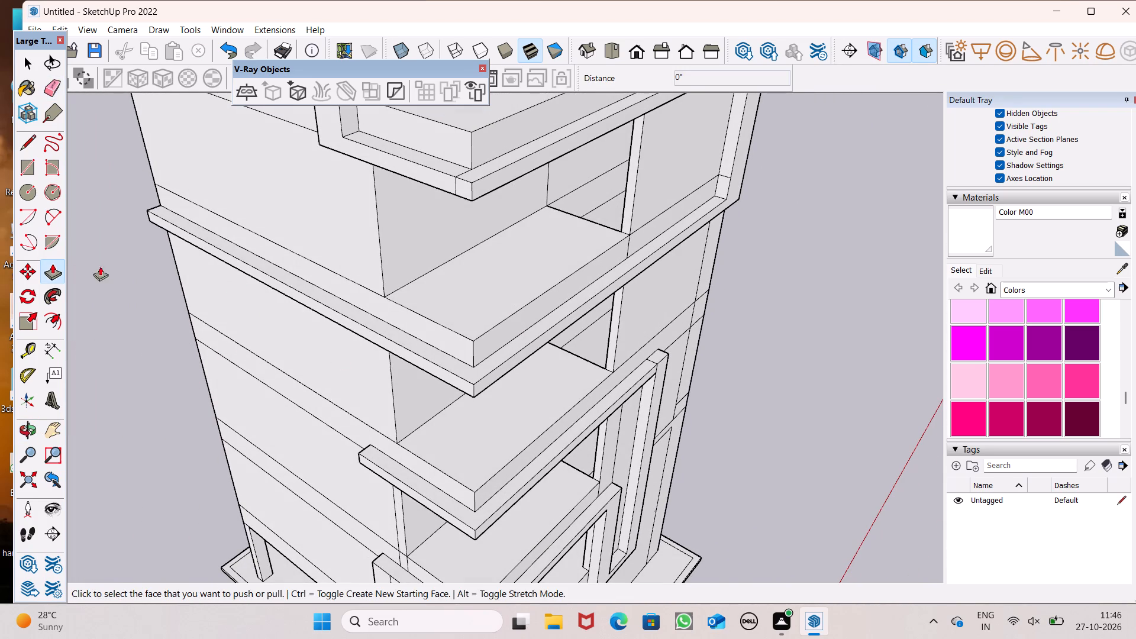
scroll(453, 335, up, 6)
drag(480, 405, 474, 398)
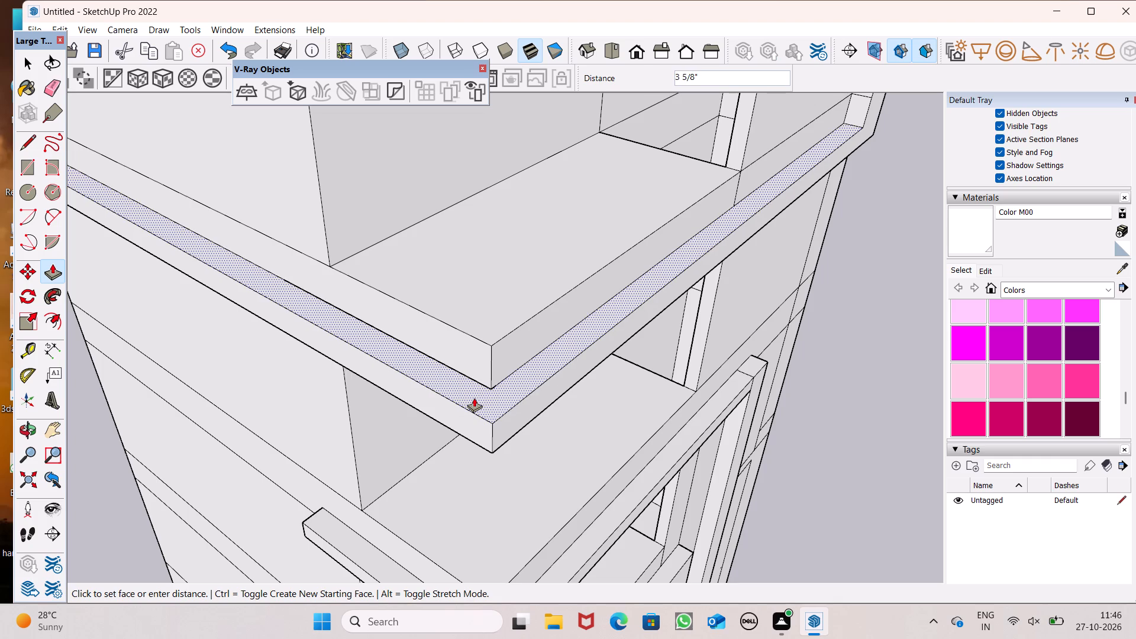
drag(474, 398, 475, 394)
Examine the thickened fourth-slab band and the balcony frames from several angles around the building.
scroll(377, 260, down, 4)
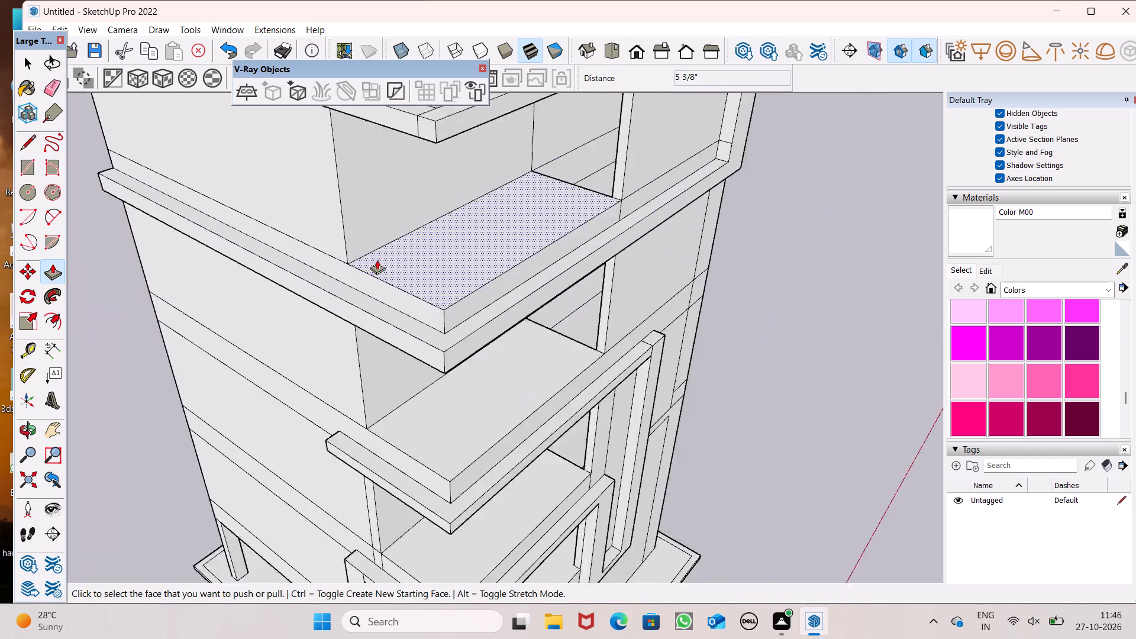
scroll(377, 260, down, 3)
middle_drag(446, 321, 338, 220)
scroll(302, 245, down, 3)
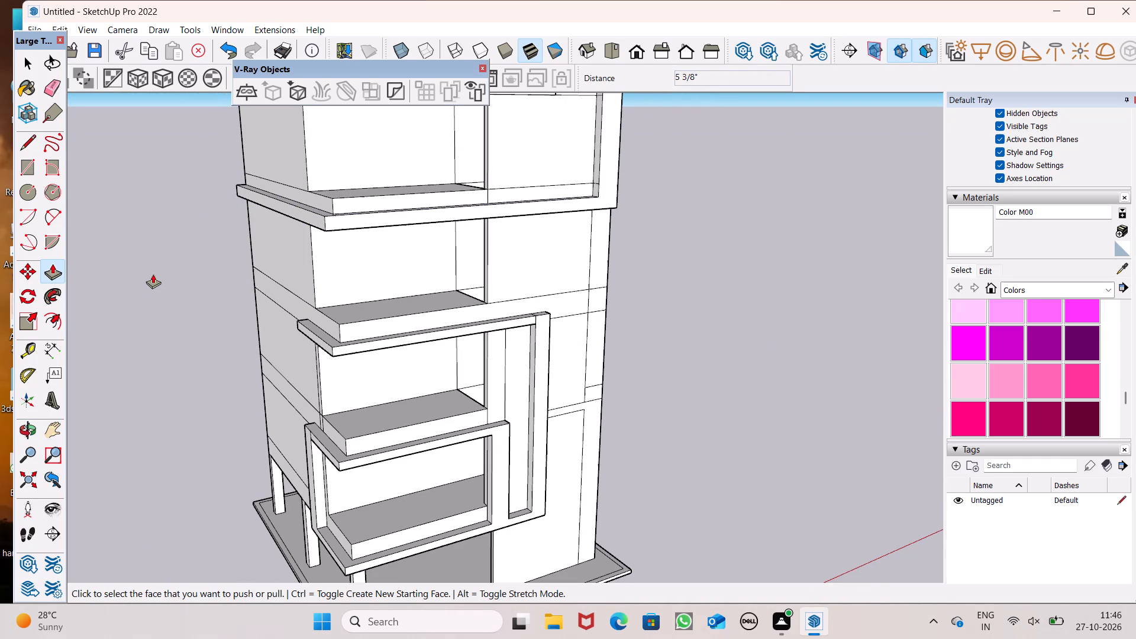
scroll(104, 282, down, 1)
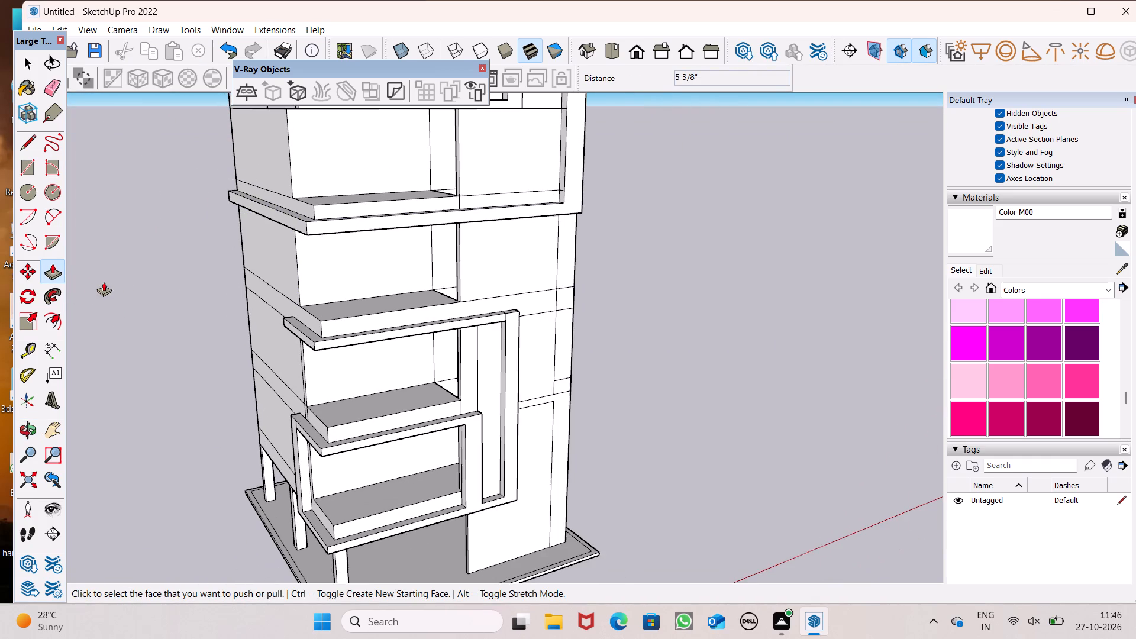
middle_drag(119, 316, 195, 369)
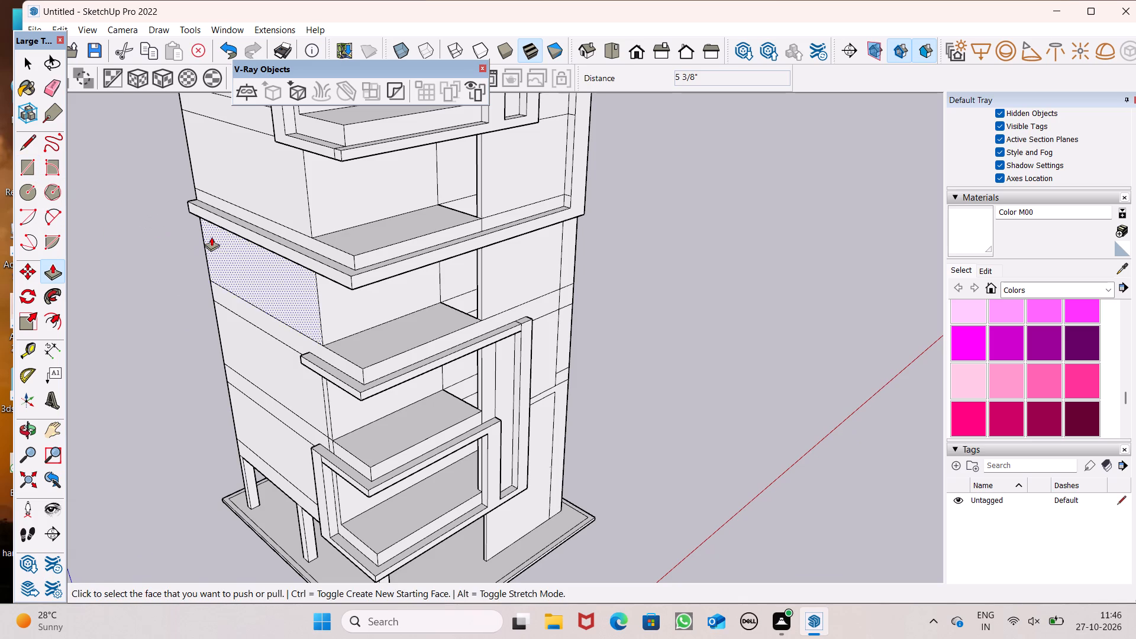
scroll(238, 276, down, 3)
middle_drag(264, 314, 309, 288)
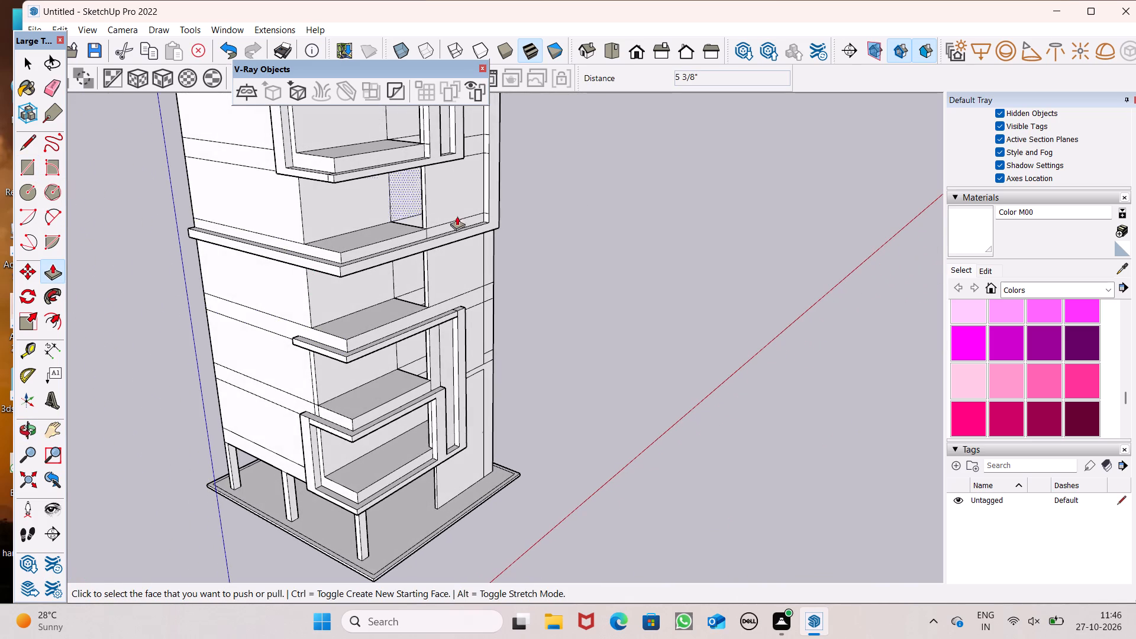
scroll(593, 216, down, 2)
middle_drag(725, 306, 593, 368)
scroll(579, 360, up, 1)
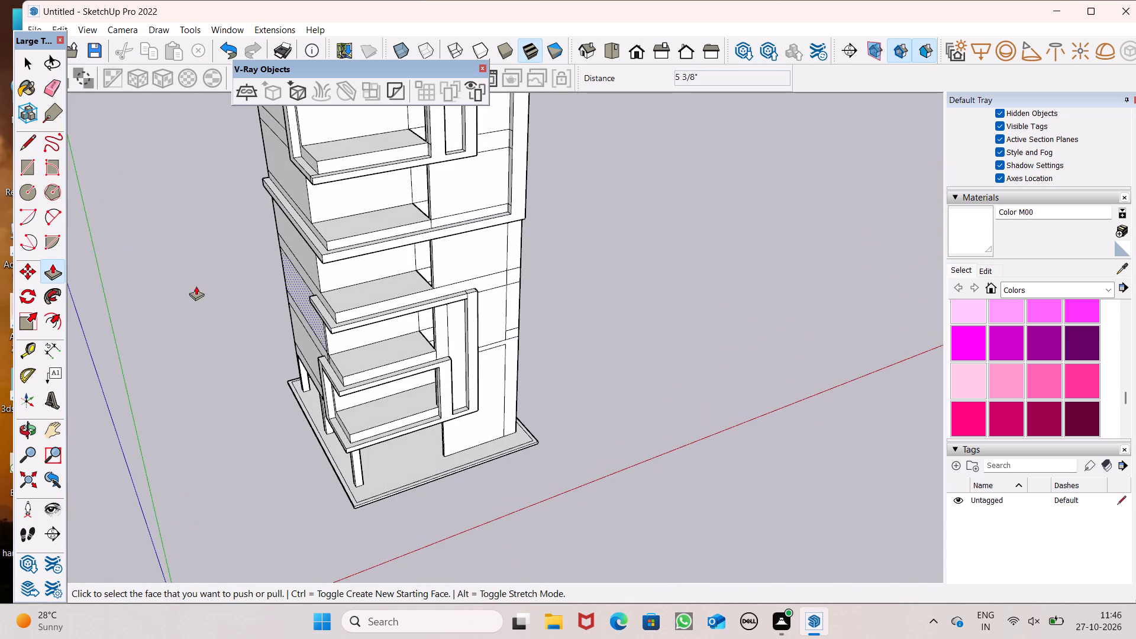
scroll(195, 254, up, 4)
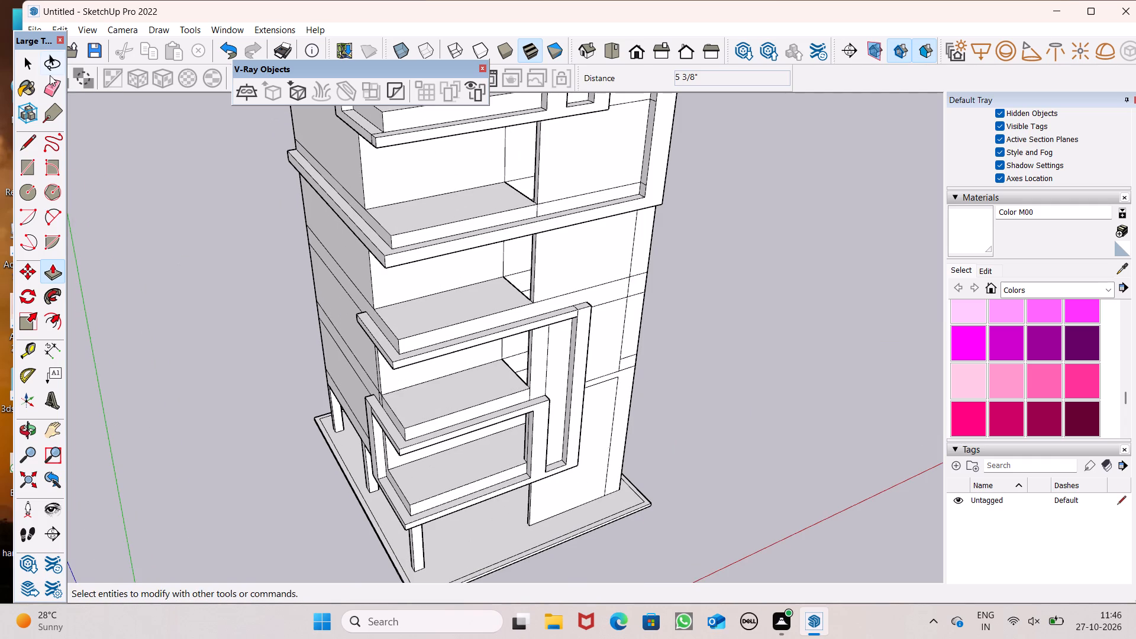
Erase the short edge crossing the inner face of the band's vertical leg, just above the fourth slab.
click(52, 88)
scroll(610, 266, up, 7)
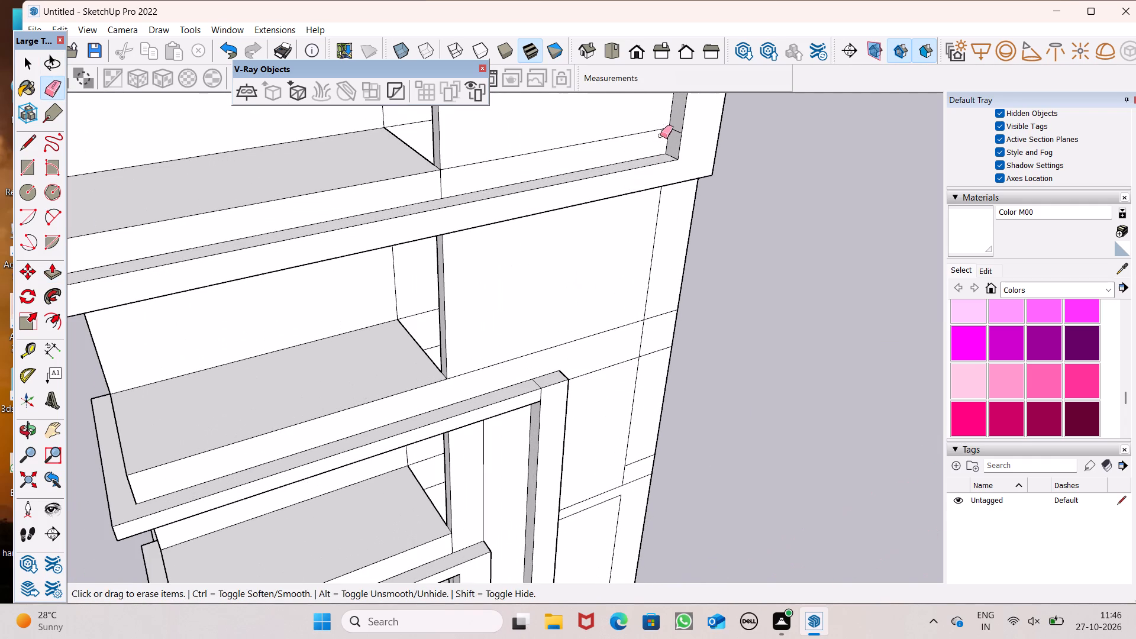
click(670, 128)
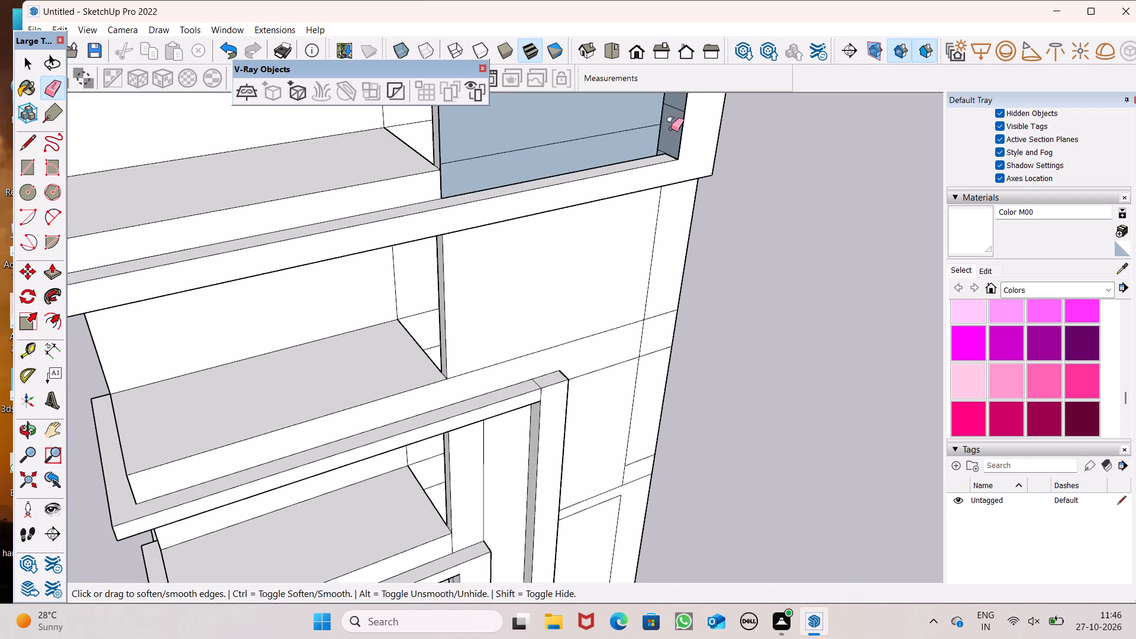
key(ctrl+z)
middle_drag(667, 183, 743, 263)
scroll(713, 184, up, 8)
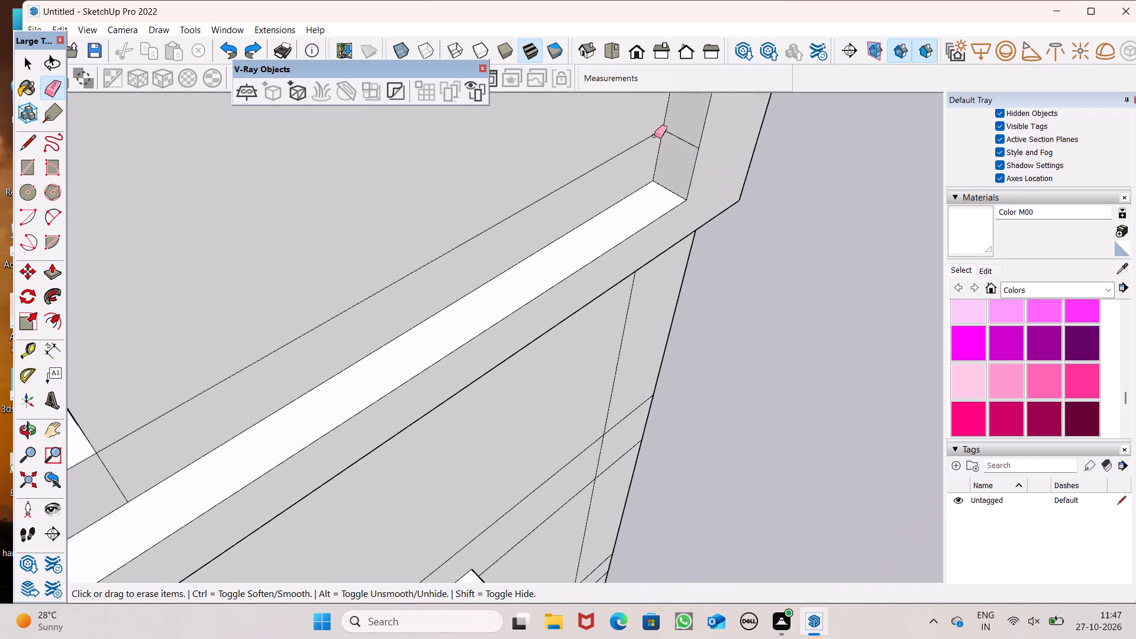
drag(690, 135, 687, 148)
Erase the leftover joint edges on the top and side faces at the lower corner of the balcony frame above the band.
scroll(619, 201, down, 11)
middle_drag(603, 318, 531, 221)
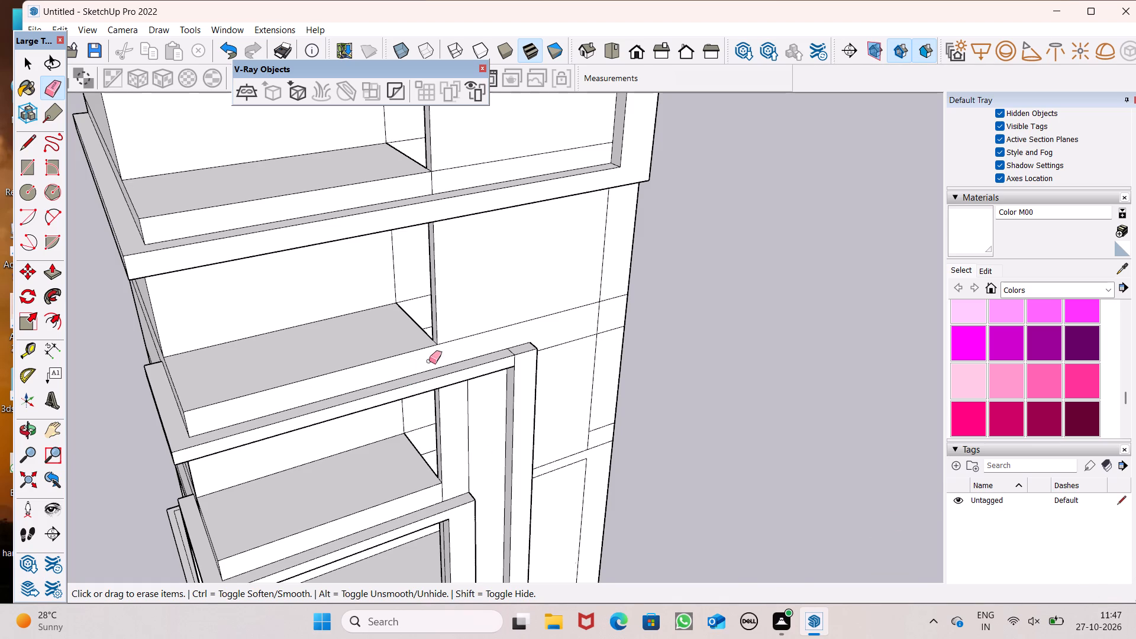
scroll(430, 359, down, 5)
scroll(568, 296, down, 4)
middle_drag(536, 312, 586, 243)
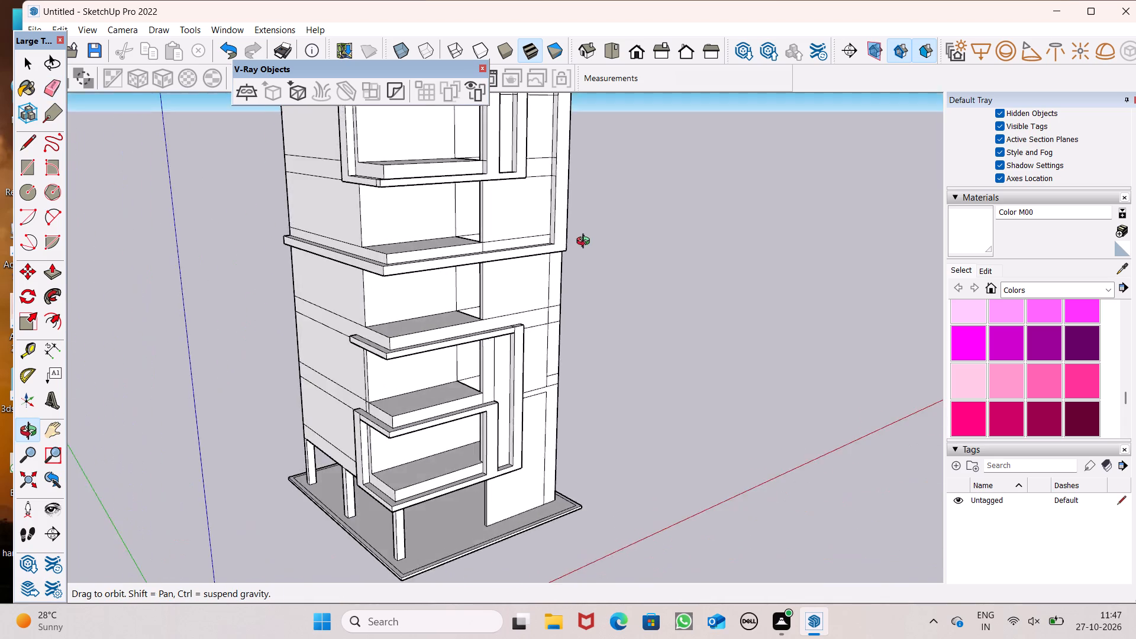
middle_drag(586, 243, 720, 330)
scroll(509, 315, up, 6)
scroll(429, 324, down, 6)
scroll(425, 366, up, 1)
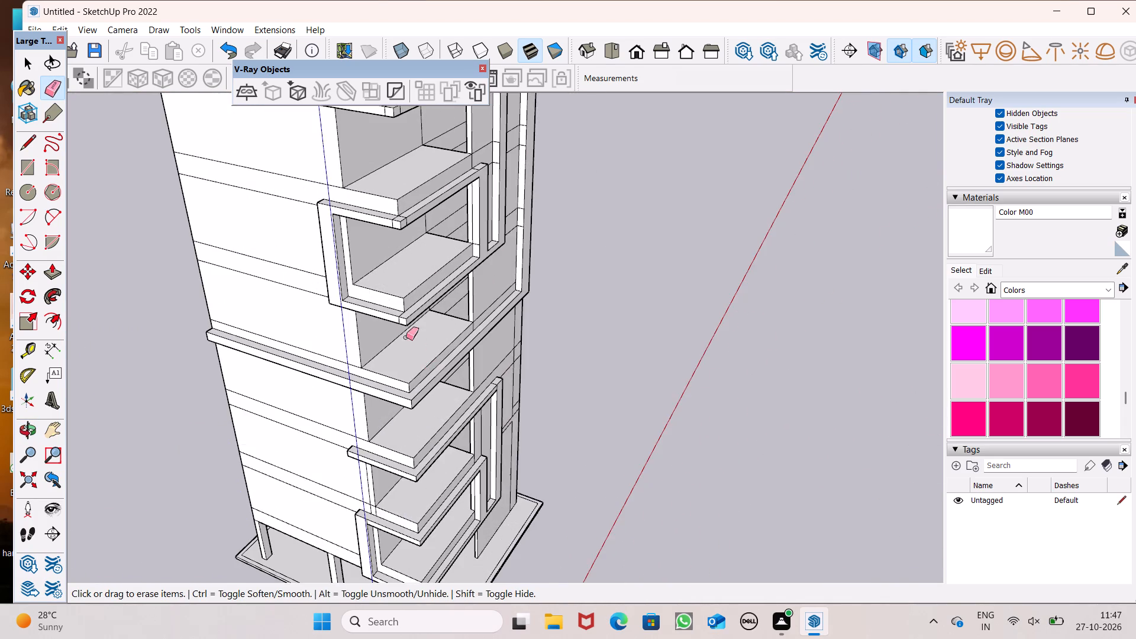
scroll(397, 315, up, 13)
click(396, 293)
click(405, 299)
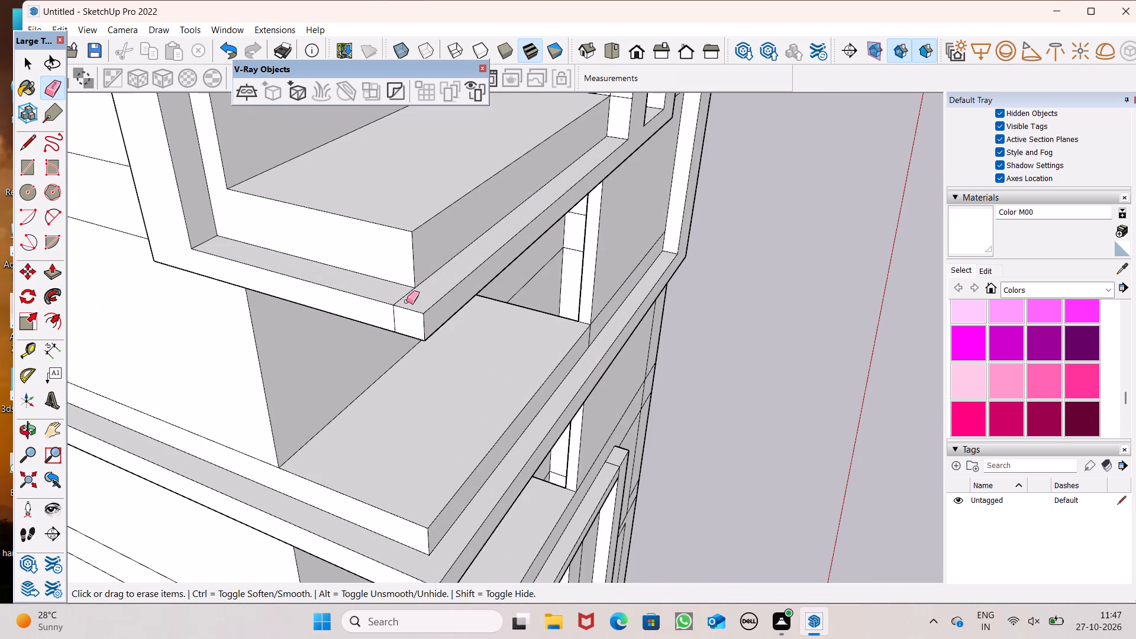
drag(406, 301, 388, 295)
drag(388, 311, 402, 318)
Erase the leftover joint edges on the top, front and side faces at the same balcony frame's upper corner.
scroll(406, 425, down, 6)
scroll(428, 344, down, 2)
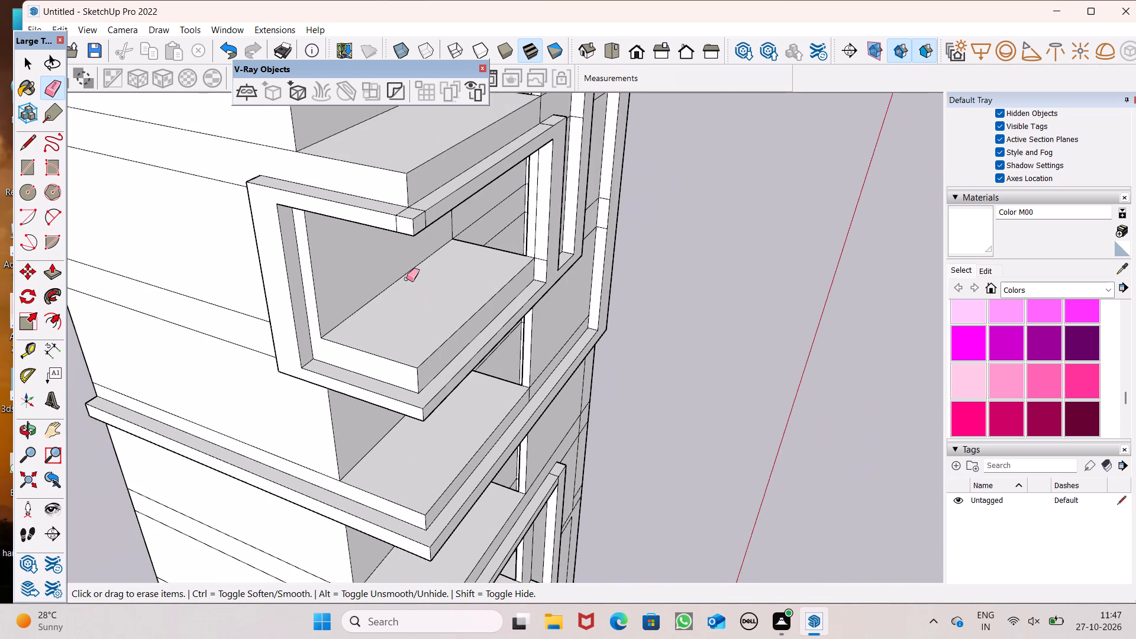
scroll(419, 208, up, 7)
scroll(364, 263, up, 5)
drag(404, 240, 404, 247)
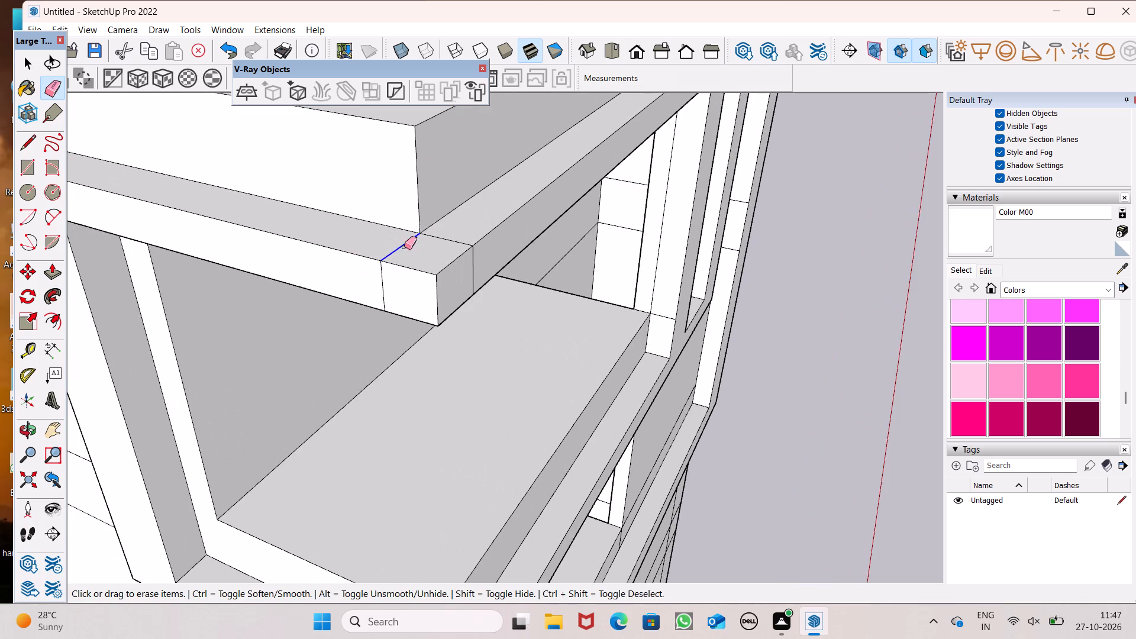
drag(404, 247, 448, 229)
scroll(446, 291, up, 4)
drag(496, 256, 477, 266)
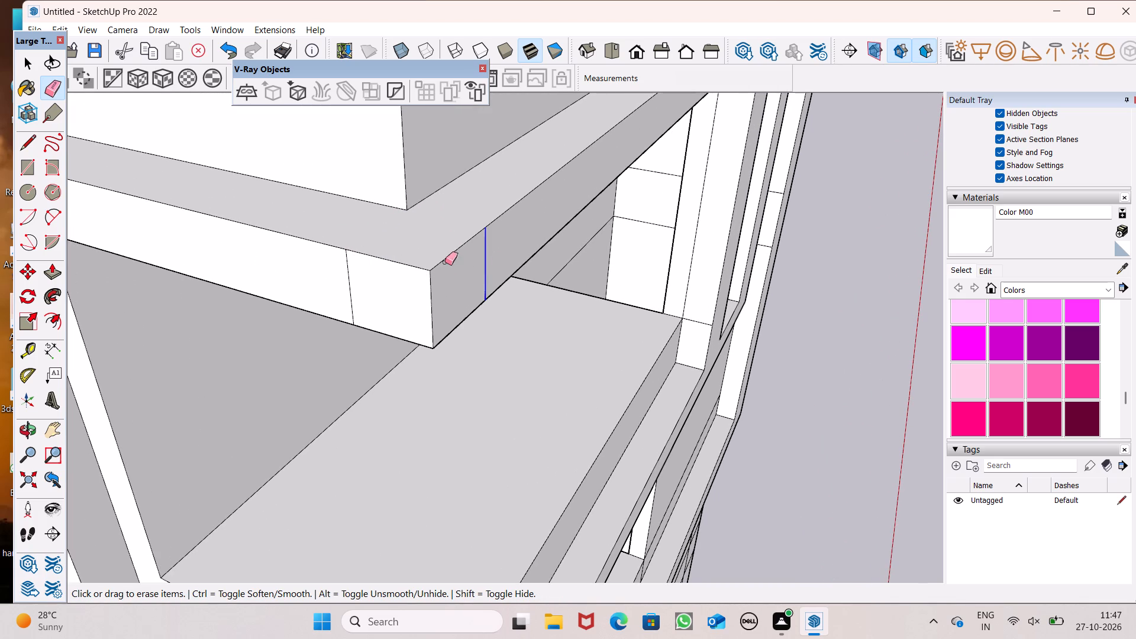
drag(338, 276, 367, 285)
Erase the short edge crossing the top face of that frame's upper bar where the balcony meets the facade wall.
scroll(336, 221, down, 11)
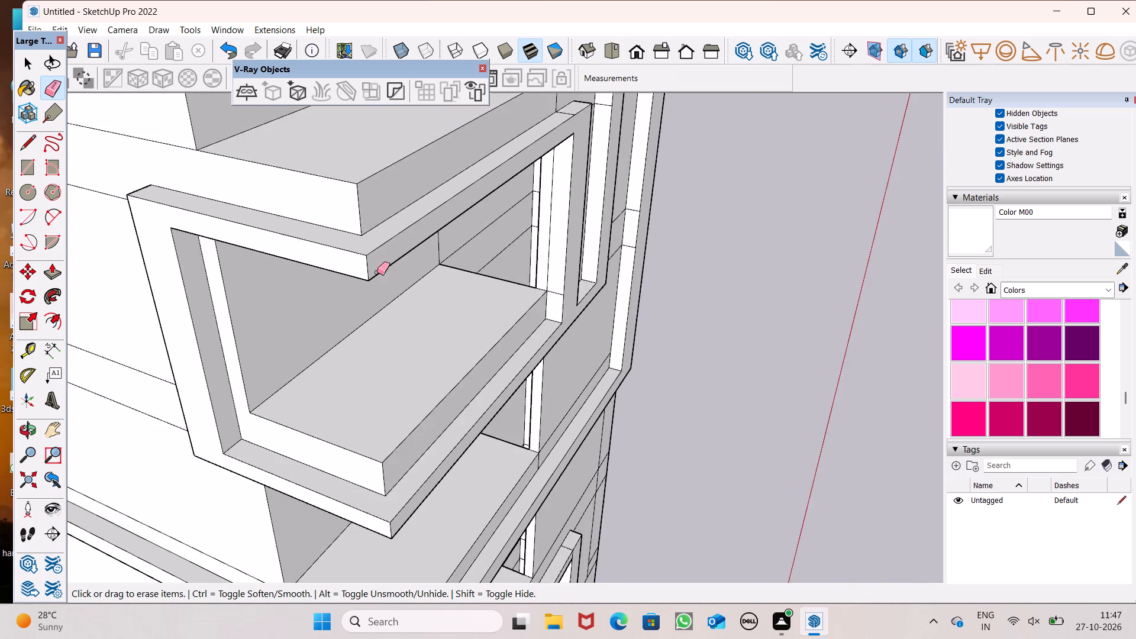
scroll(377, 272, down, 8)
middle_drag(537, 386, 390, 464)
scroll(448, 280, up, 8)
scroll(470, 237, up, 6)
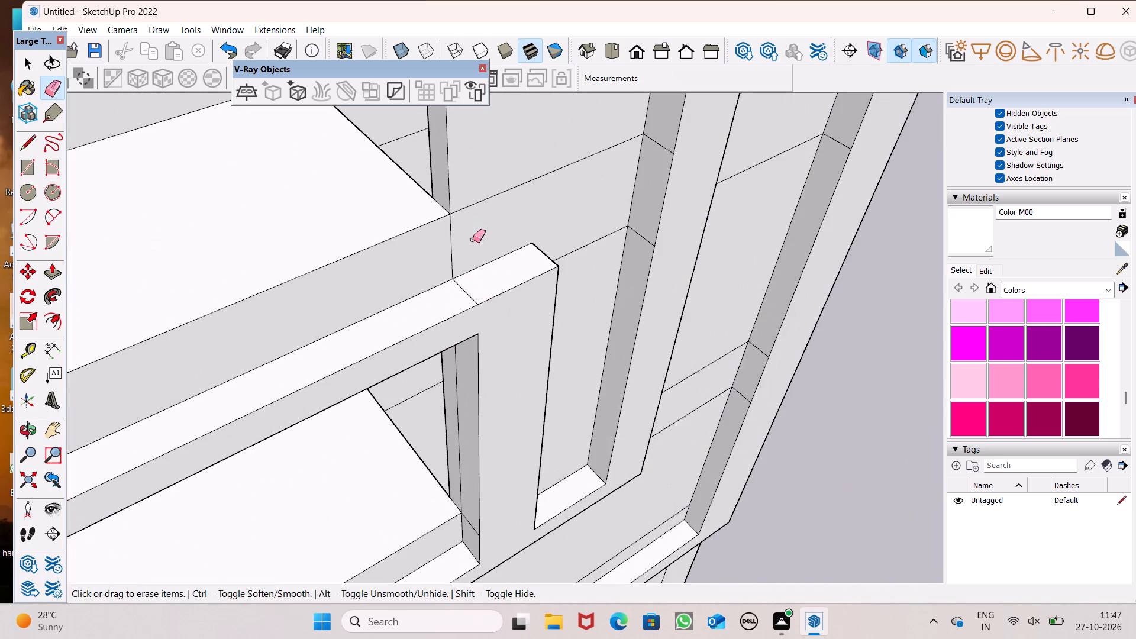
drag(475, 289, 459, 297)
Erase the short edge crossing the inner face of the same frame's vertical leg at the balcony slab's top level.
scroll(435, 212, down, 14)
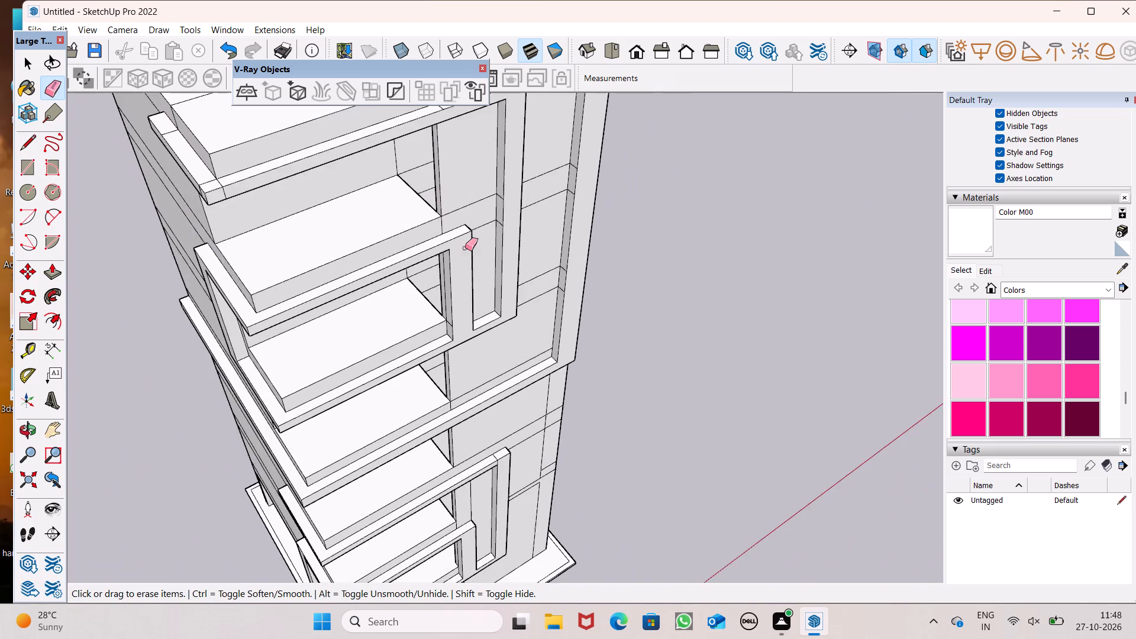
scroll(459, 329, up, 6)
middle_drag(437, 342, 533, 260)
scroll(529, 262, up, 1)
scroll(496, 222, up, 5)
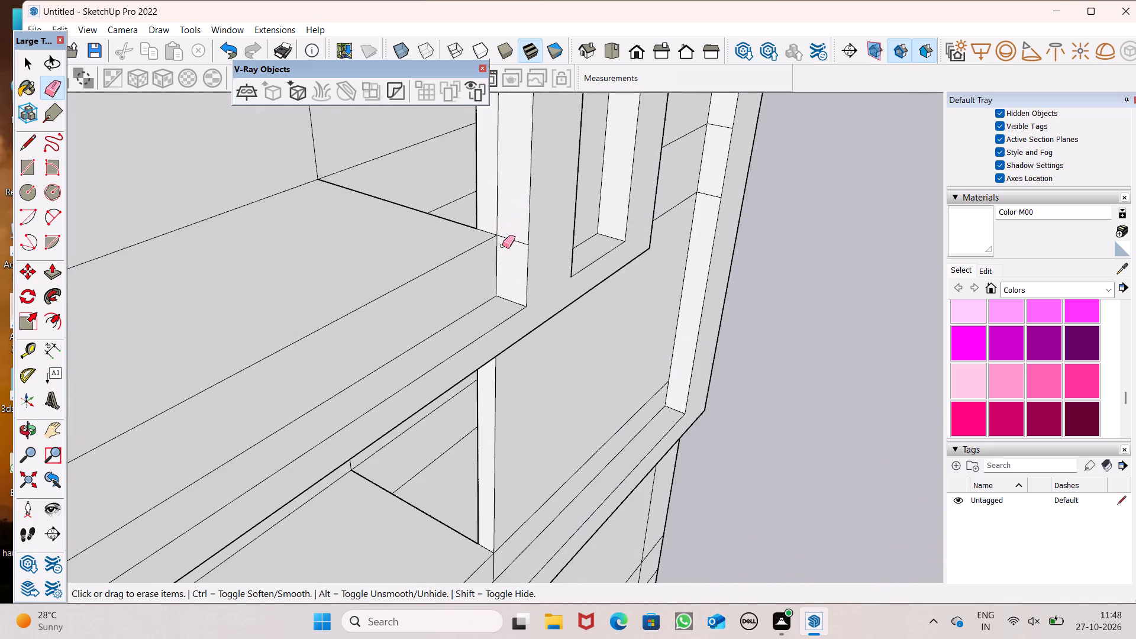
scroll(502, 246, up, 5)
drag(505, 225, 511, 235)
Examine the cleaned balcony frames and the wraparound band across the facade.
scroll(498, 141, down, 19)
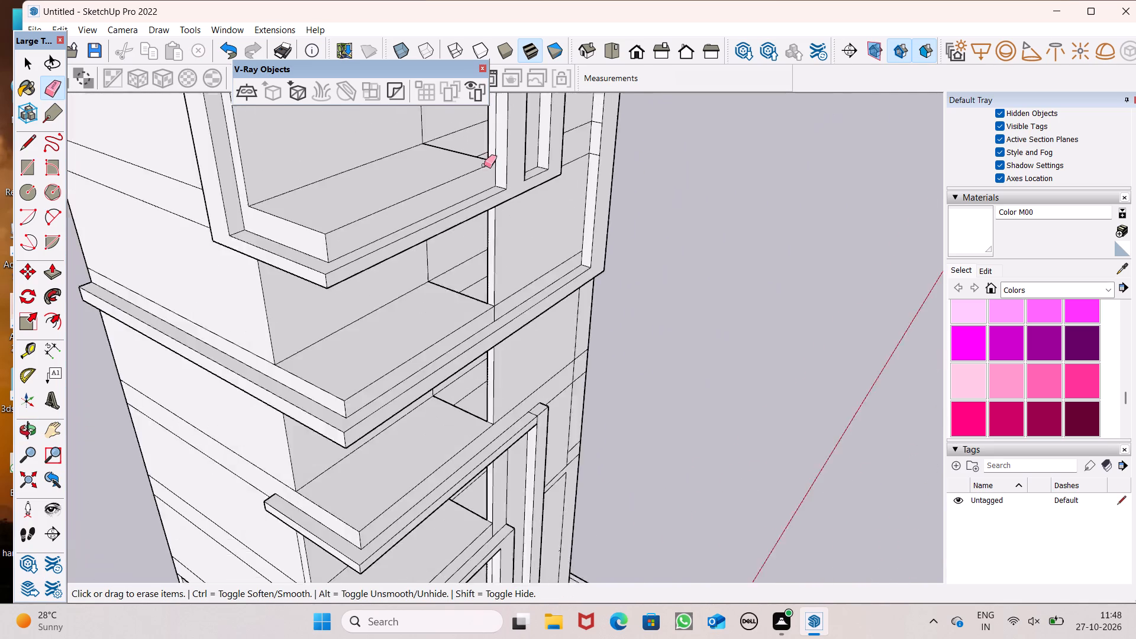
scroll(484, 165, down, 2)
scroll(459, 222, up, 1)
middle_drag(457, 222, 315, 217)
scroll(348, 220, down, 4)
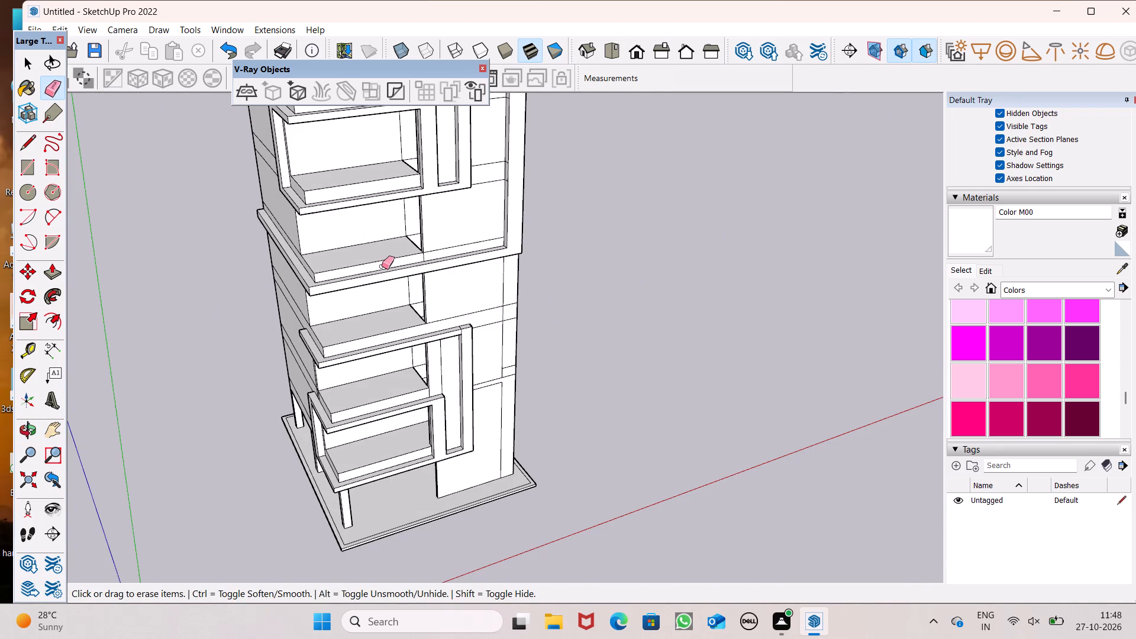
middle_drag(408, 298, 376, 230)
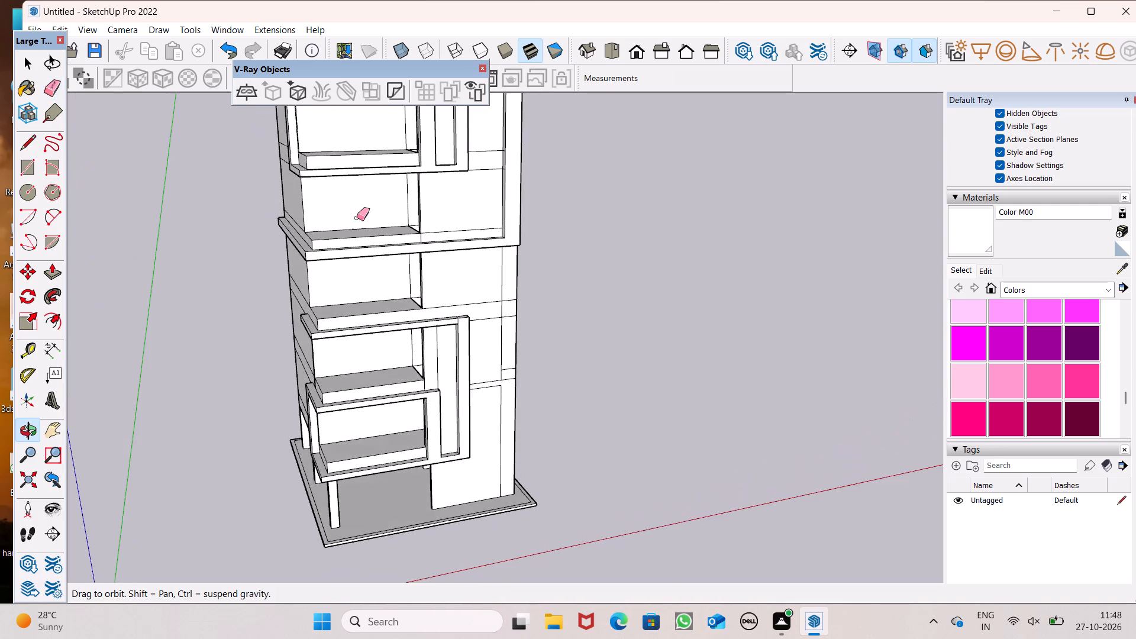
Draw a line about 19' 2" long across the wraparound band's underside, from the wall corner to the band's outer side edge.
scroll(334, 218, up, 7)
scroll(265, 236, down, 1)
middle_drag(292, 321, 293, 315)
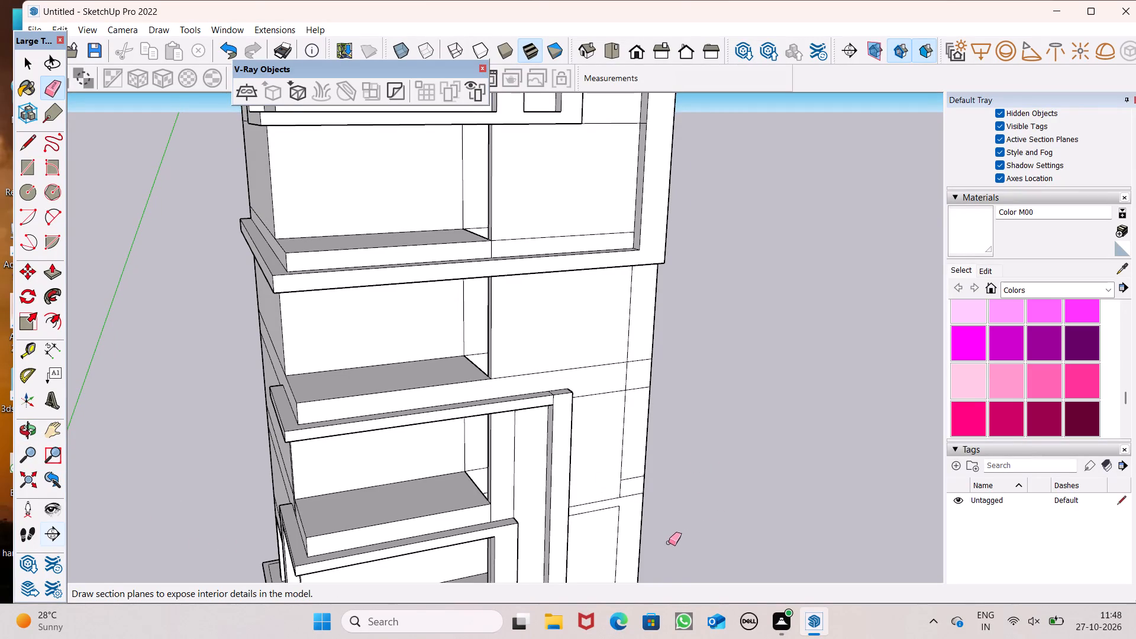
middle_drag(551, 293, 513, 145)
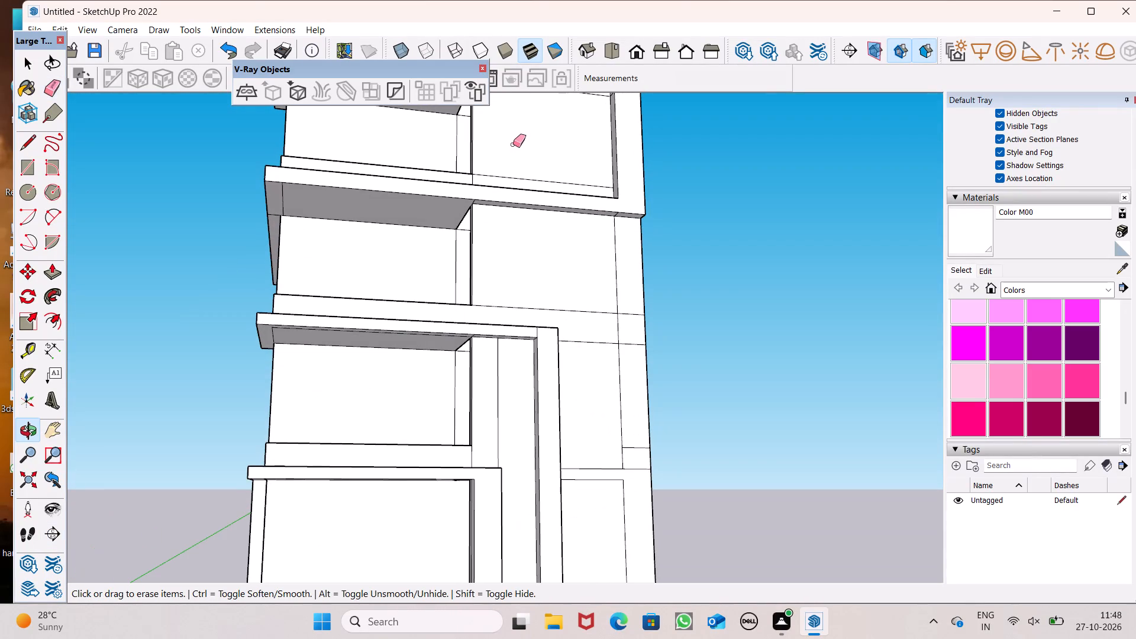
scroll(1135, 314, down, 1)
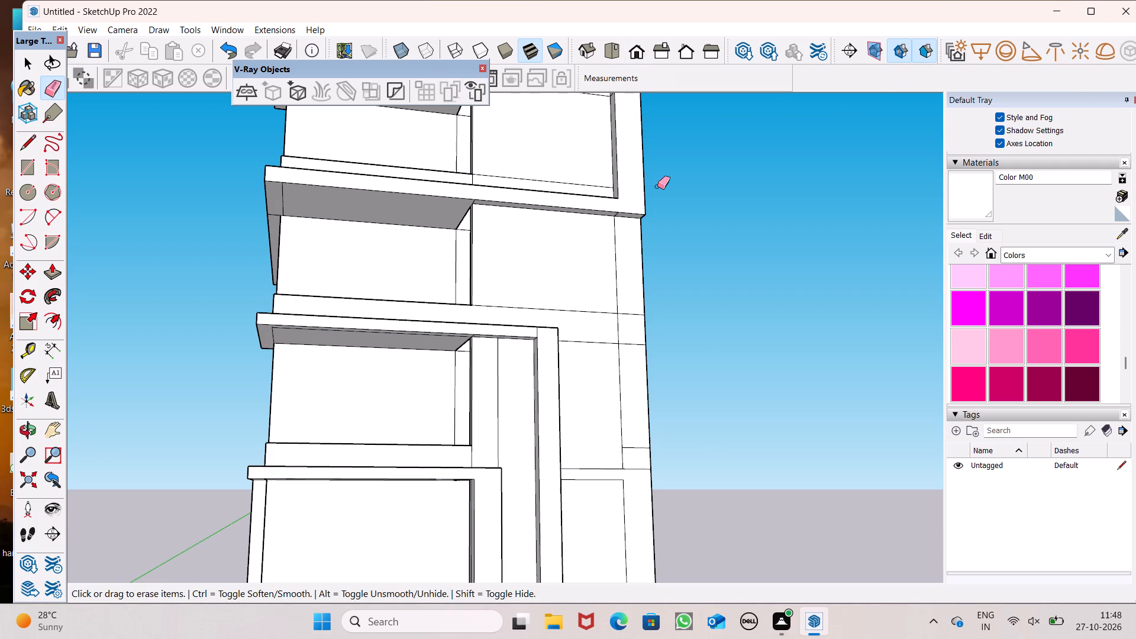
middle_drag(318, 250, 341, 178)
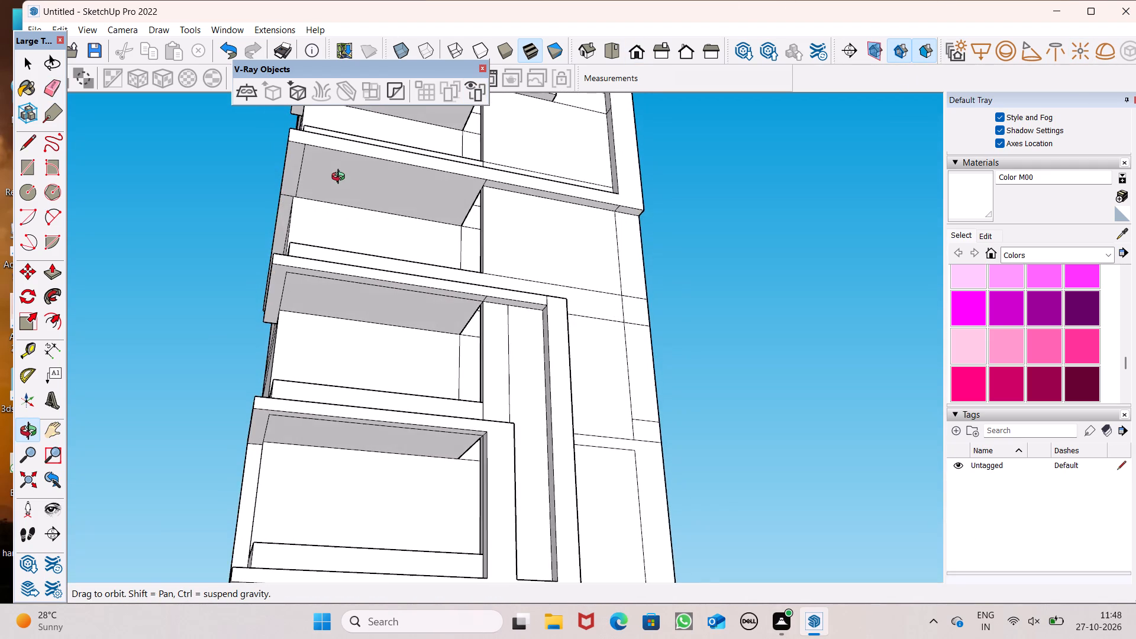
middle_drag(341, 178, 335, 179)
scroll(341, 178, up, 1)
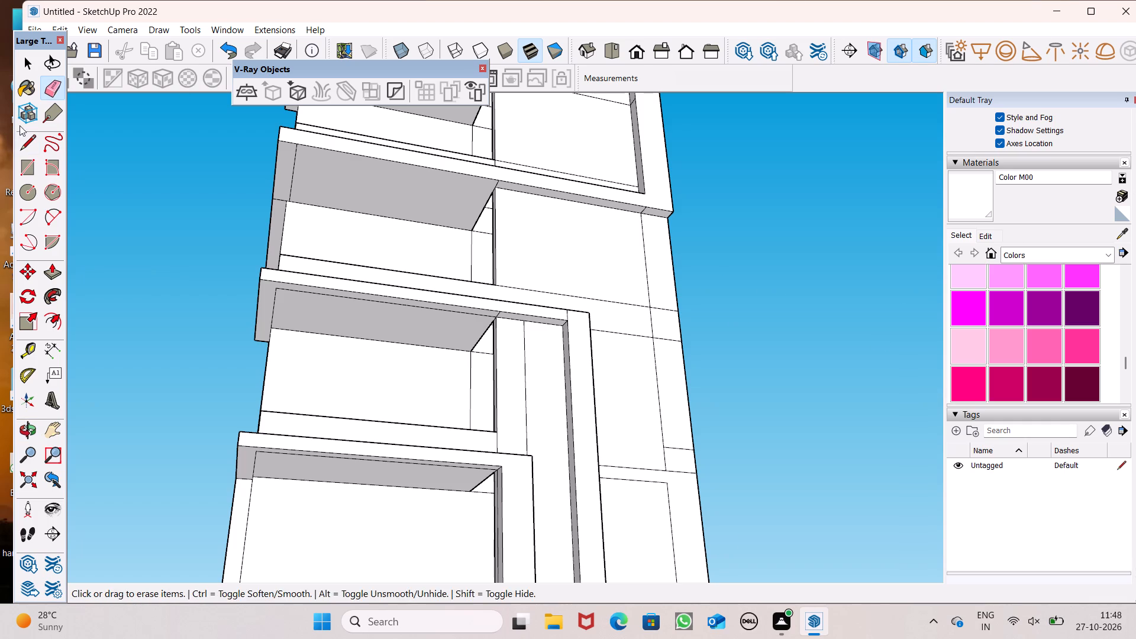
click(25, 147)
scroll(202, 144, up, 4)
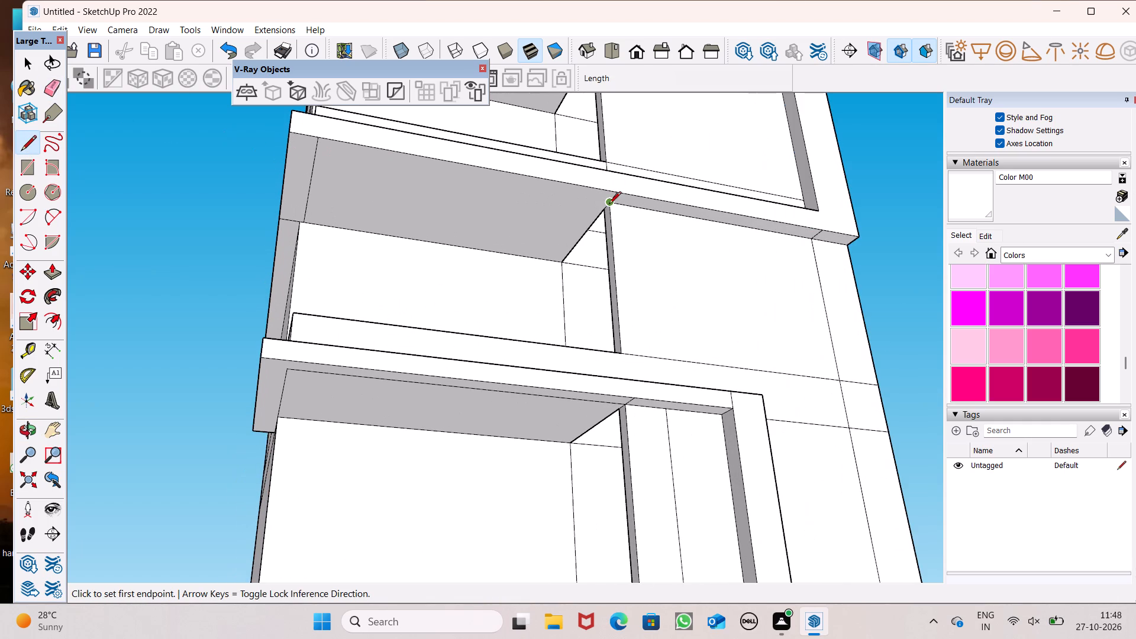
drag(608, 205, 601, 201)
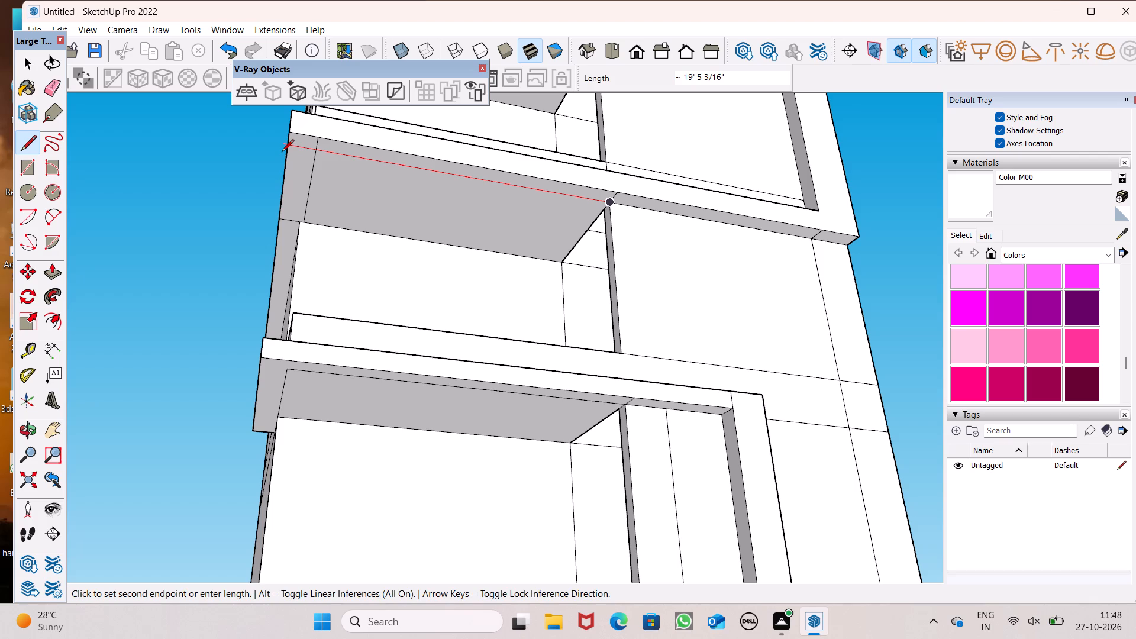
click(288, 147)
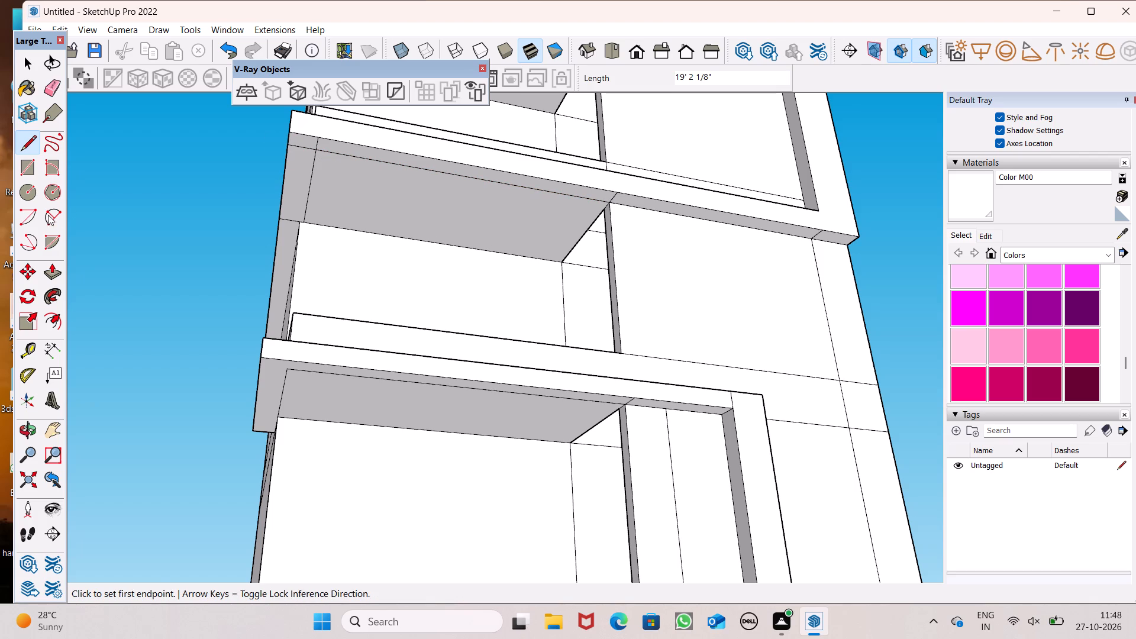
Erase the three short edges crossing the front strip of the band's underside, at the outer corner, wall joint and far end.
click(53, 83)
scroll(380, 180, up, 4)
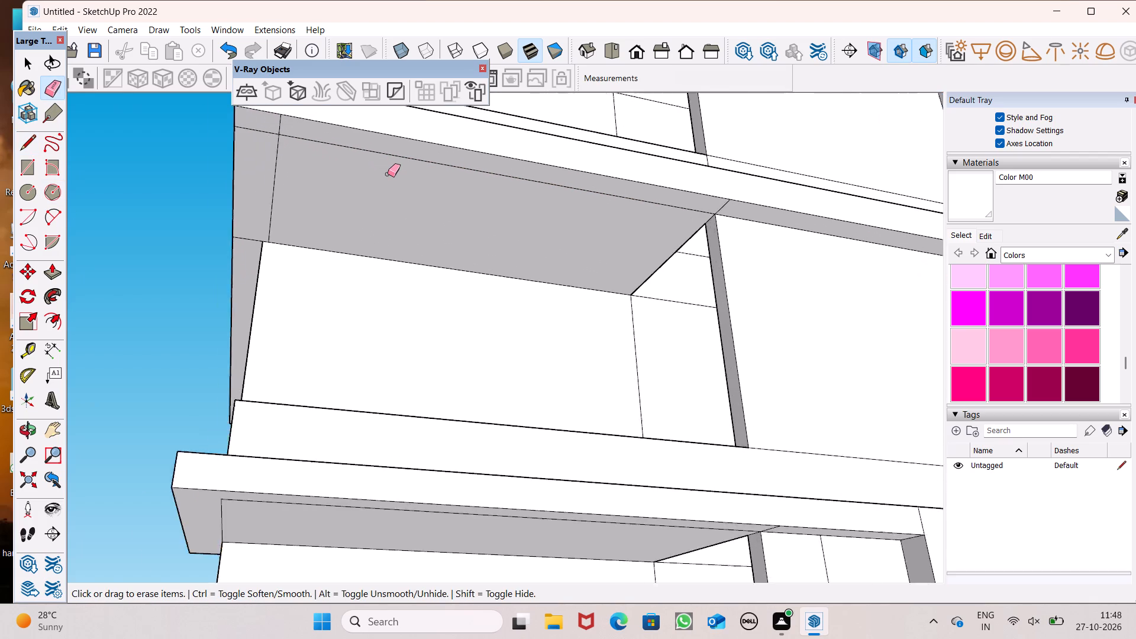
scroll(388, 174, up, 2)
drag(248, 115, 256, 114)
scroll(232, 163, down, 6)
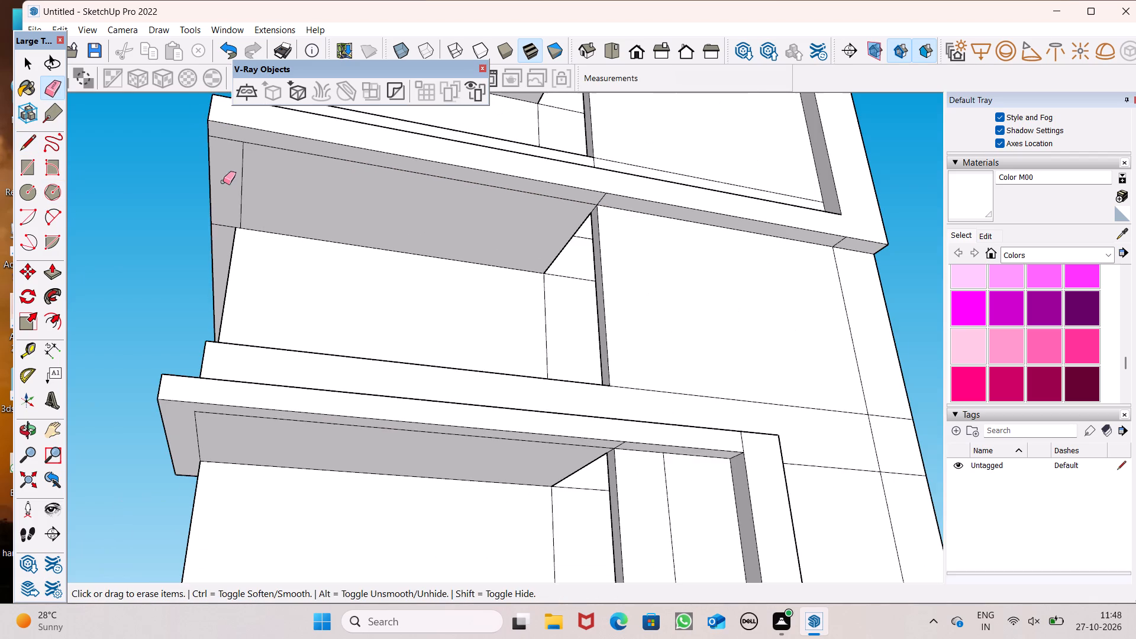
scroll(598, 163, up, 5)
drag(557, 215, 544, 222)
scroll(582, 183, down, 4)
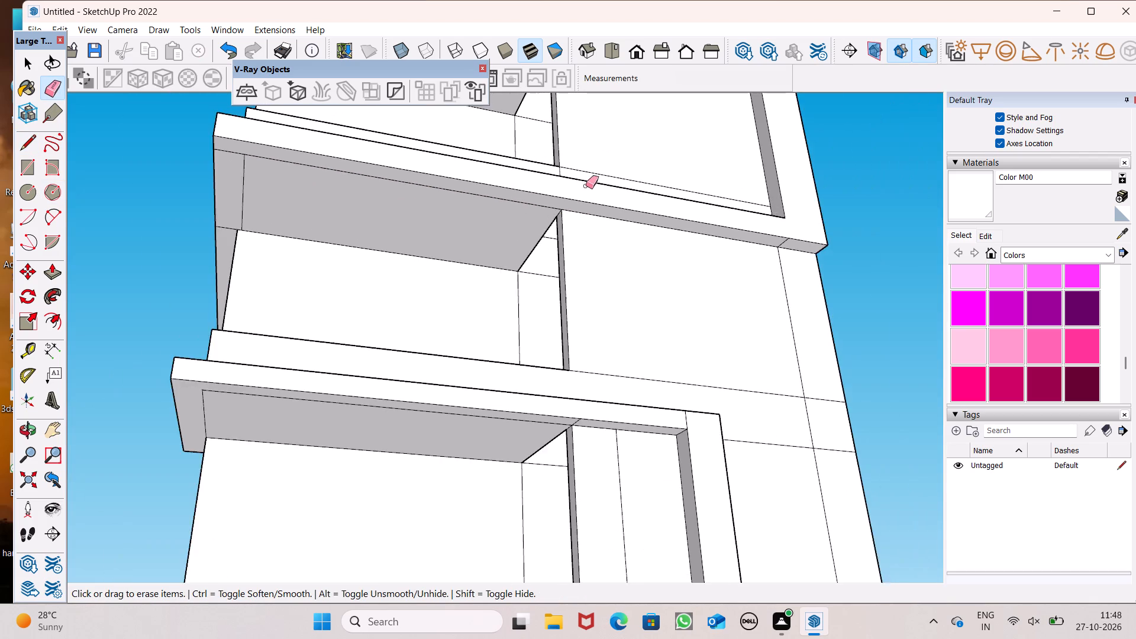
scroll(586, 186, down, 4)
middle_click(612, 273)
scroll(612, 276, up, 1)
scroll(754, 247, up, 6)
click(779, 227)
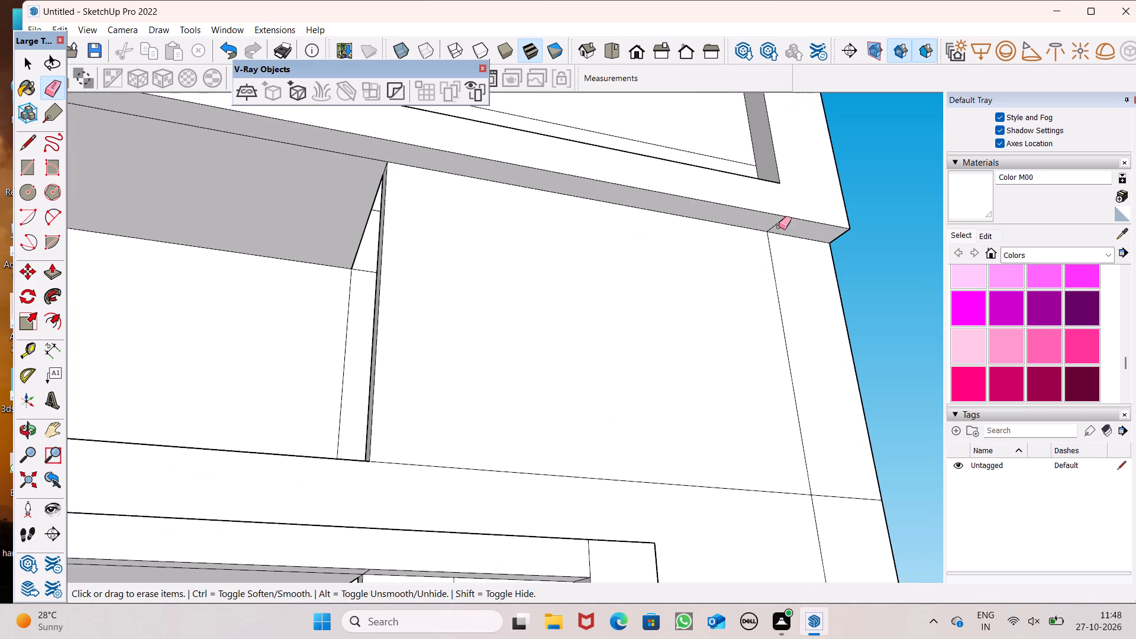
scroll(767, 182, down, 5)
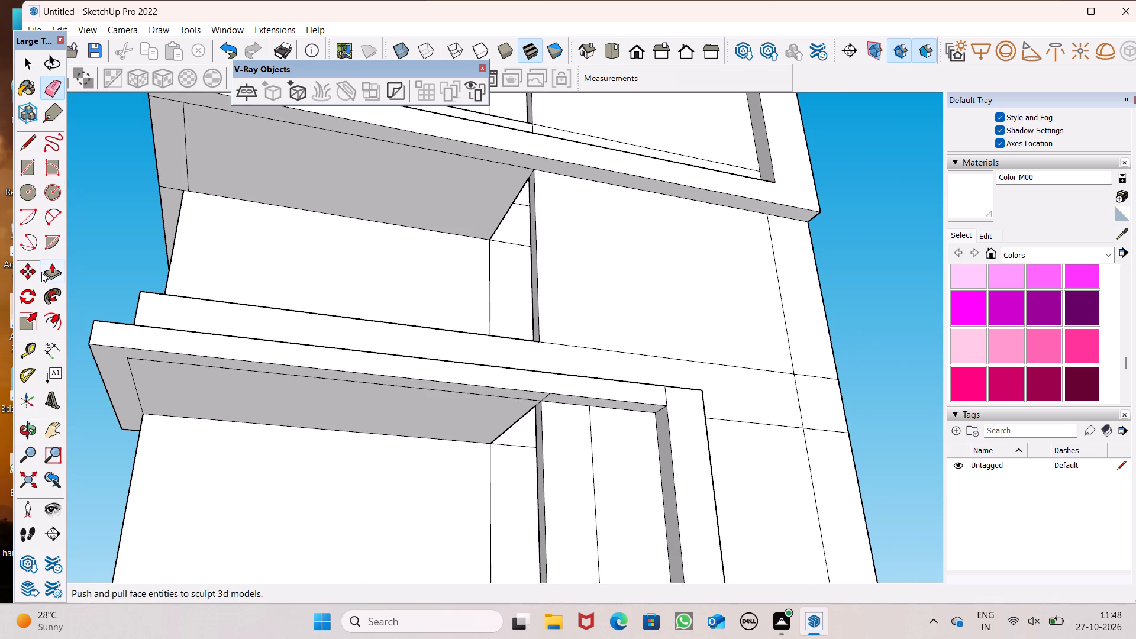
Push/Pull the front strip of the band's underside down about 9 5/16" and back up about 4 3/16".
click(51, 270)
middle_drag(199, 264, 221, 323)
scroll(304, 169, up, 3)
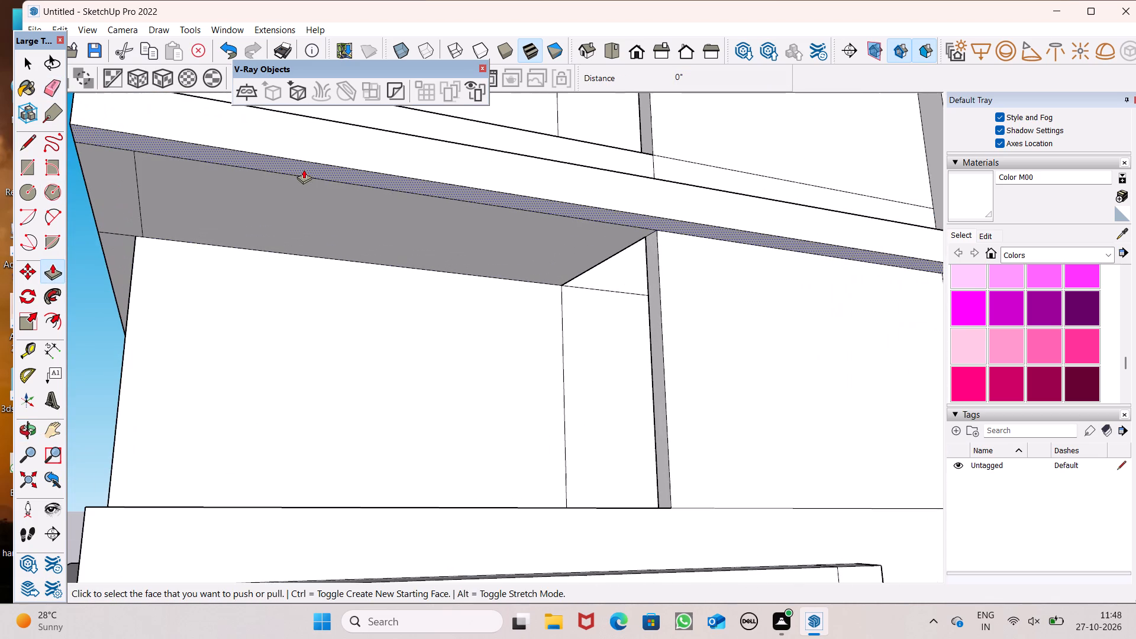
scroll(304, 169, up, 1)
drag(302, 169, 298, 193)
scroll(290, 156, down, 7)
middle_drag(311, 169, 322, 327)
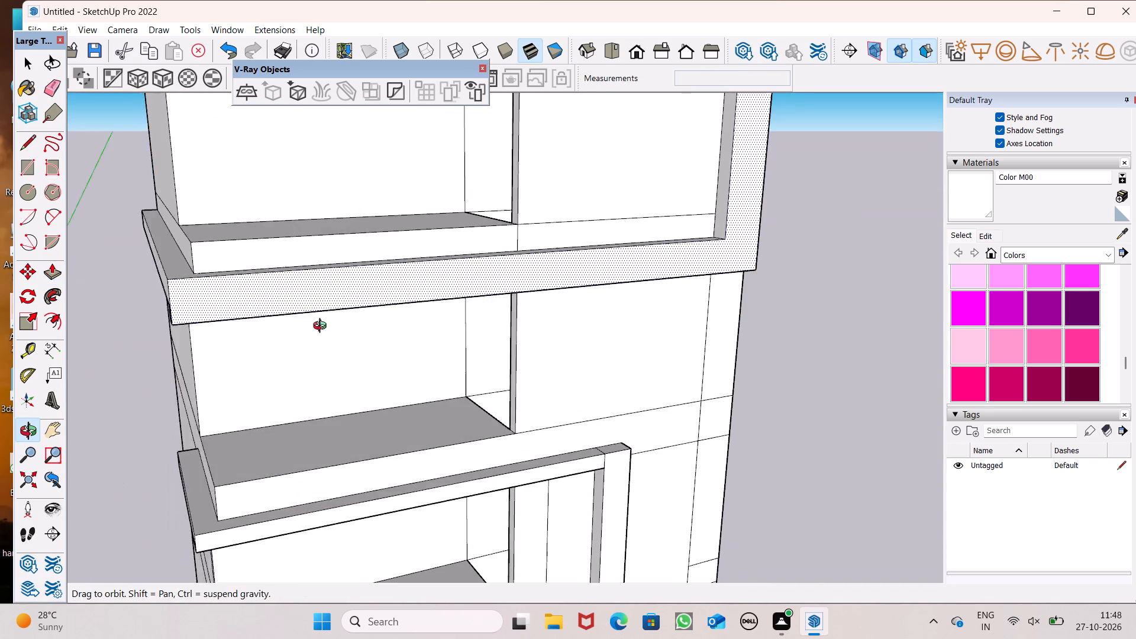
middle_drag(322, 327, 314, 333)
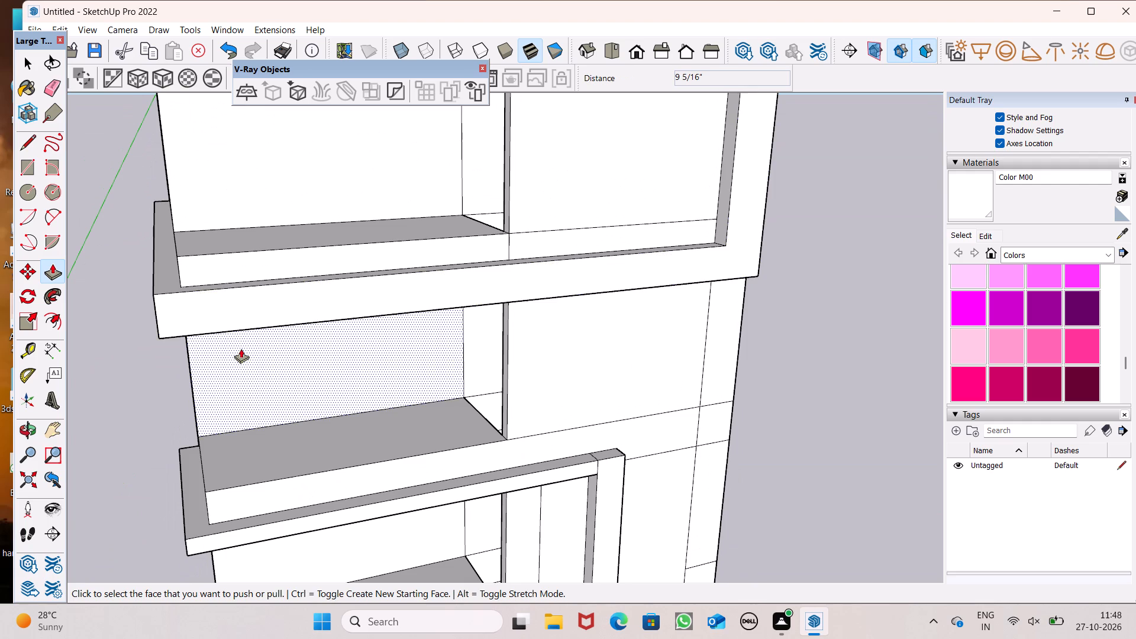
middle_drag(240, 348, 318, 214)
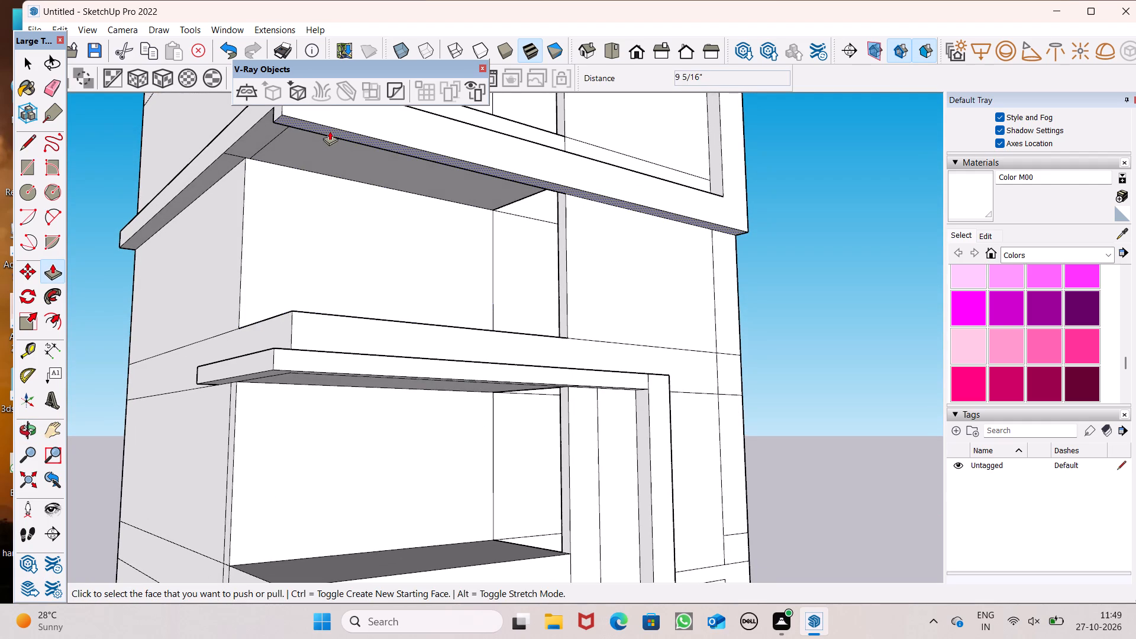
drag(330, 130, 331, 123)
scroll(323, 188, down, 3)
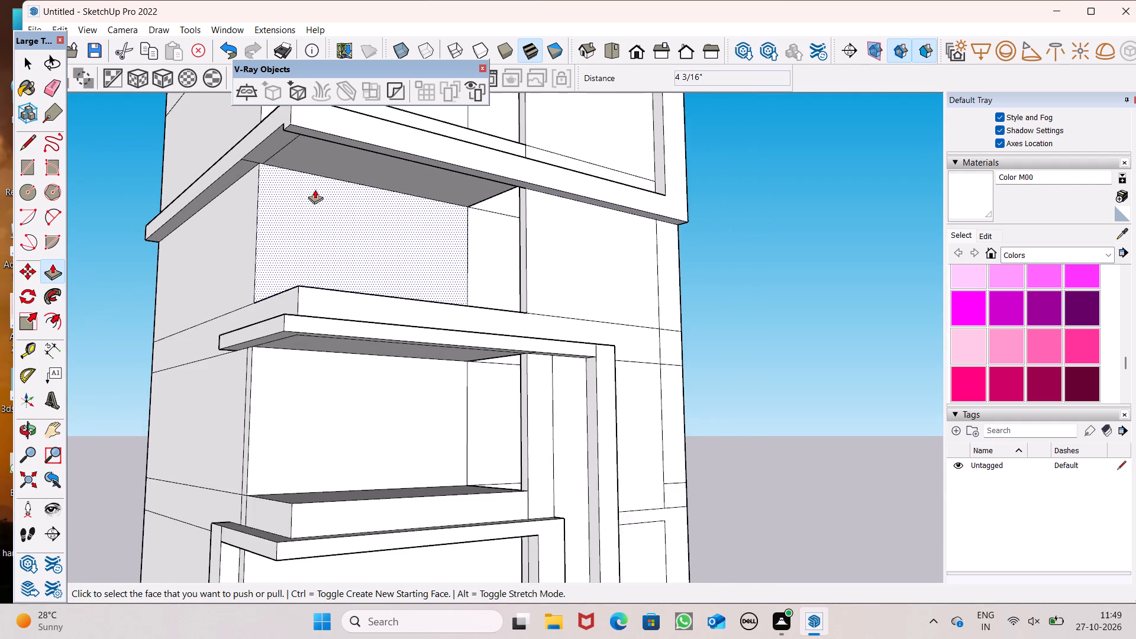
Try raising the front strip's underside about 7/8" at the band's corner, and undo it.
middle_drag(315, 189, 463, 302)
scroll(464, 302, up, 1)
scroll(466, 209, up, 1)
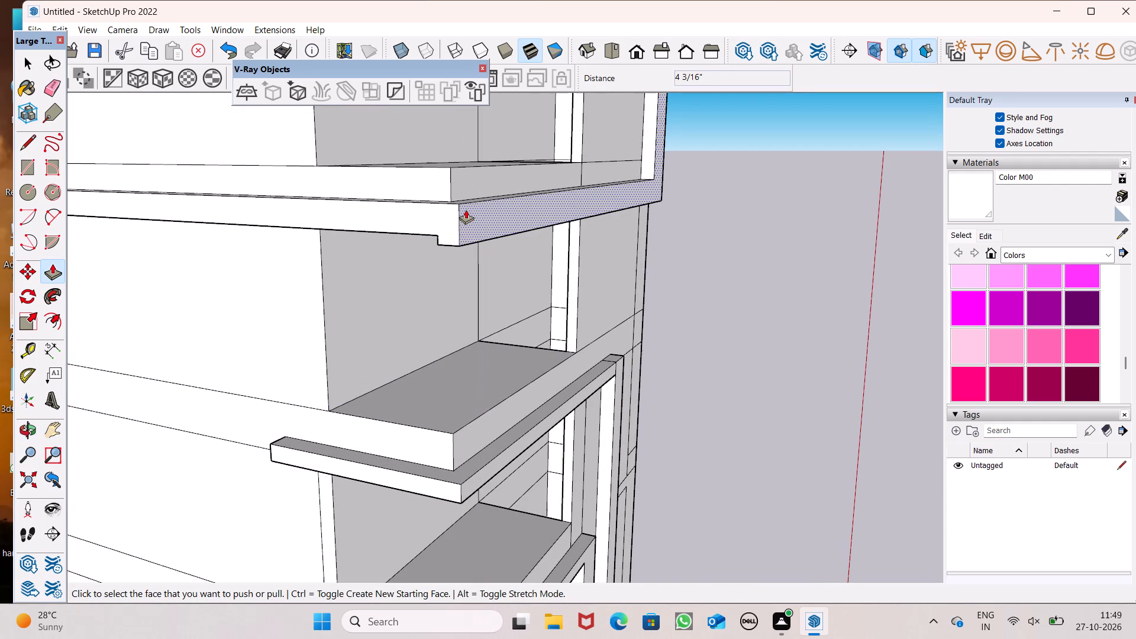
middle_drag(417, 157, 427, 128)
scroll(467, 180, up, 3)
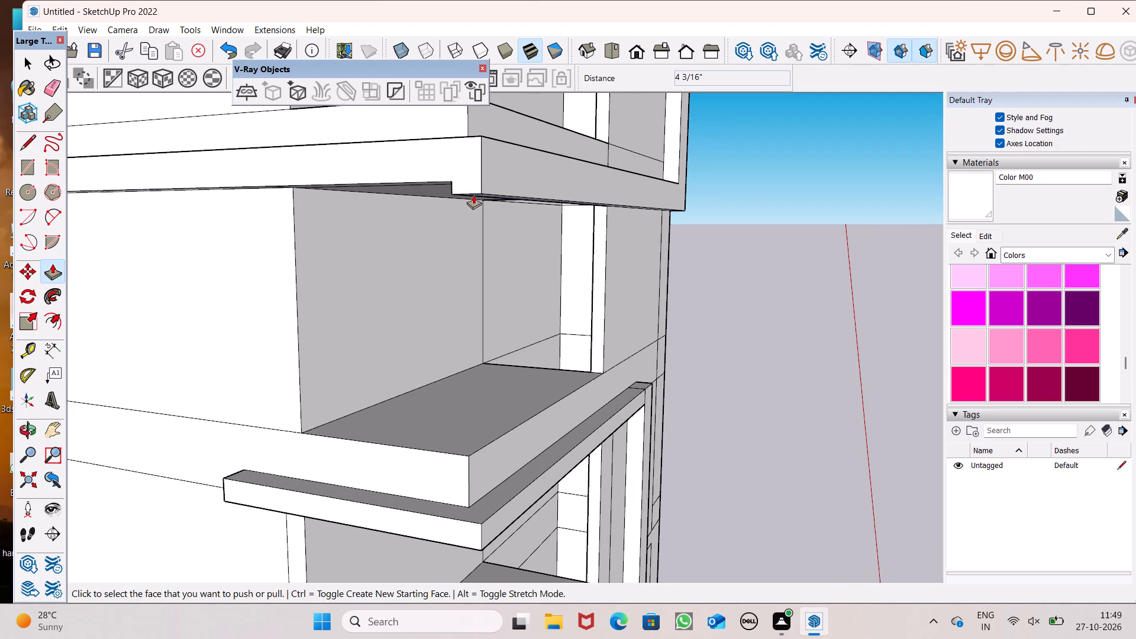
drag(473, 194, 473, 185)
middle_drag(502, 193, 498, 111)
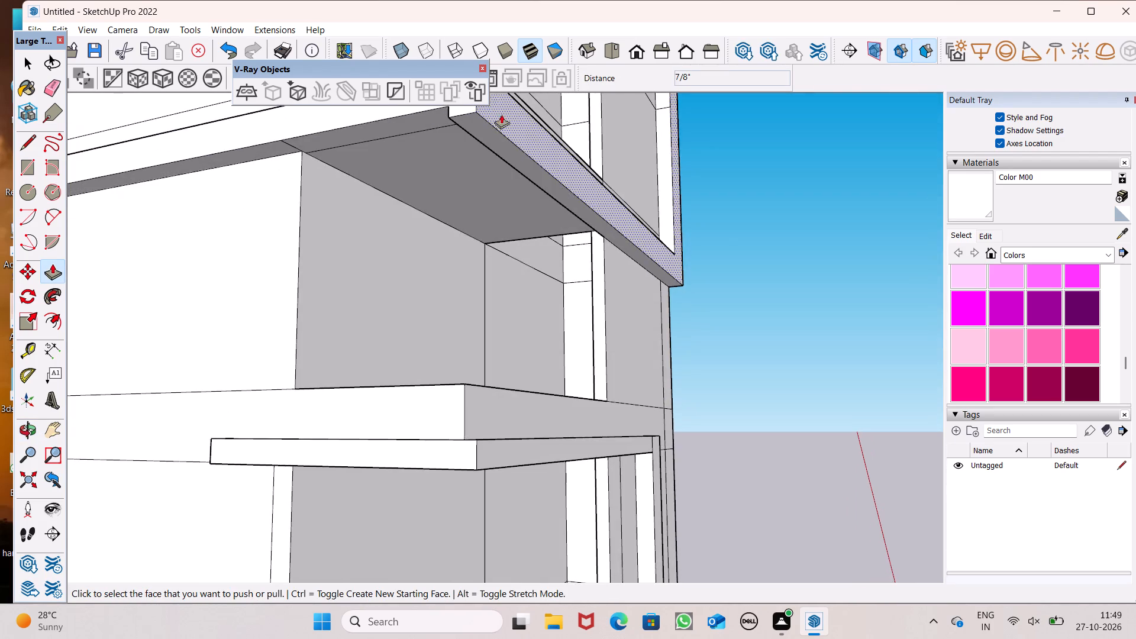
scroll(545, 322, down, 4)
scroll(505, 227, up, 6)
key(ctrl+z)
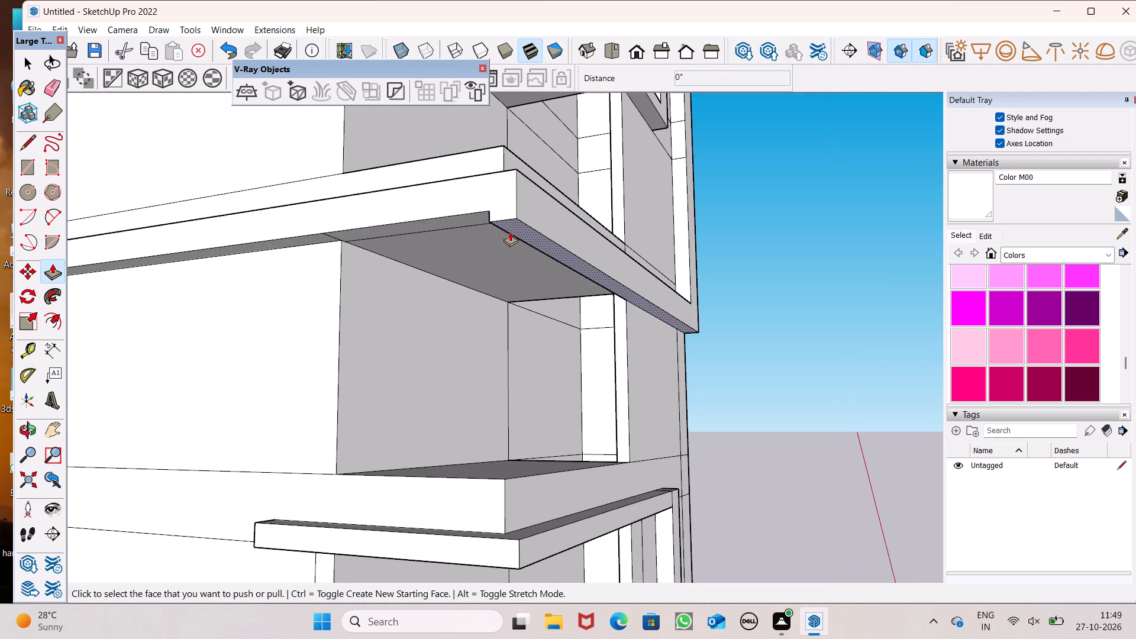
Push/Pull the front, corner and side strips of the band's underside to one level, moving the remaining side strip 2 1/16".
drag(509, 225, 501, 218)
drag(462, 218, 474, 220)
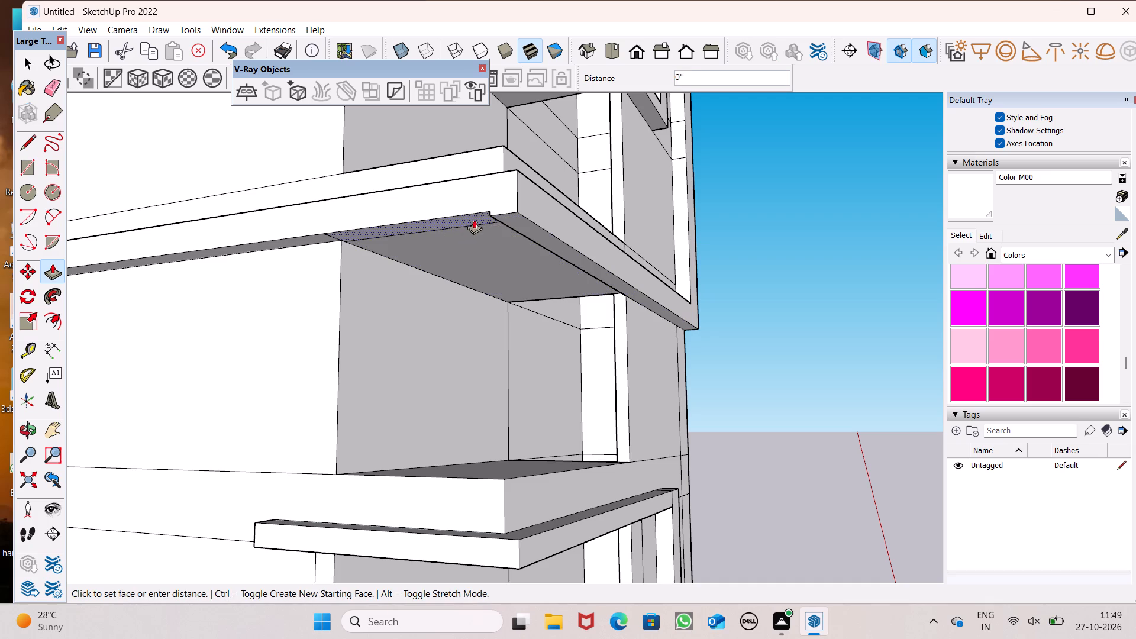
drag(474, 220, 499, 214)
drag(309, 234, 338, 241)
key(ctrl+z)
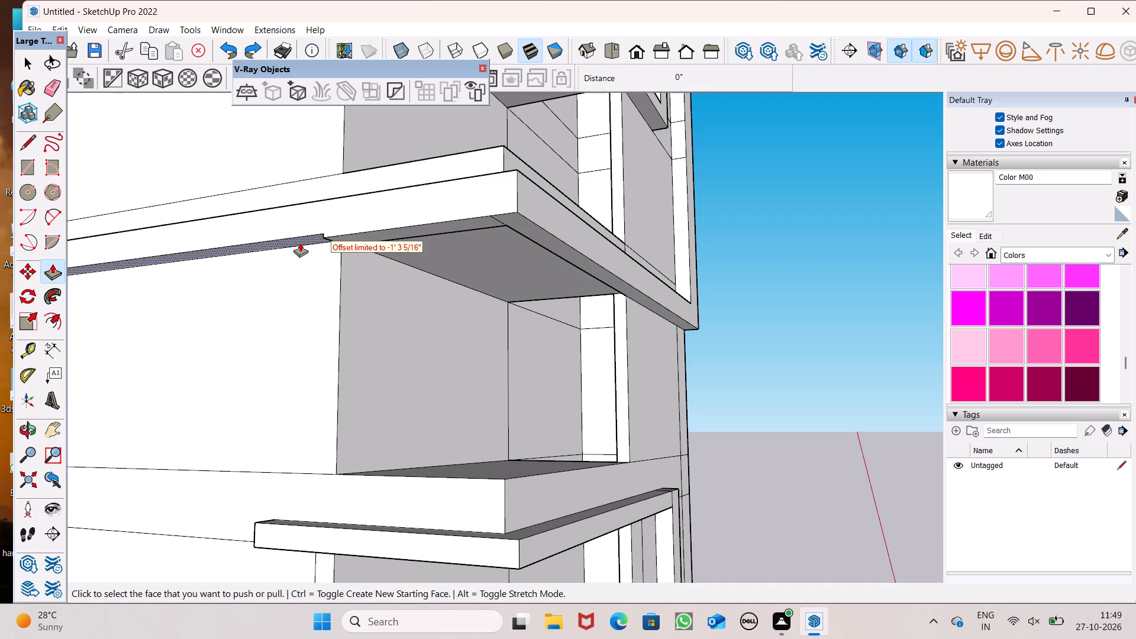
drag(302, 240, 349, 238)
Examine the undersides and corner joints of the balcony frames and the wraparound band from below and from the side.
scroll(339, 209, down, 4)
middle_drag(376, 250, 508, 162)
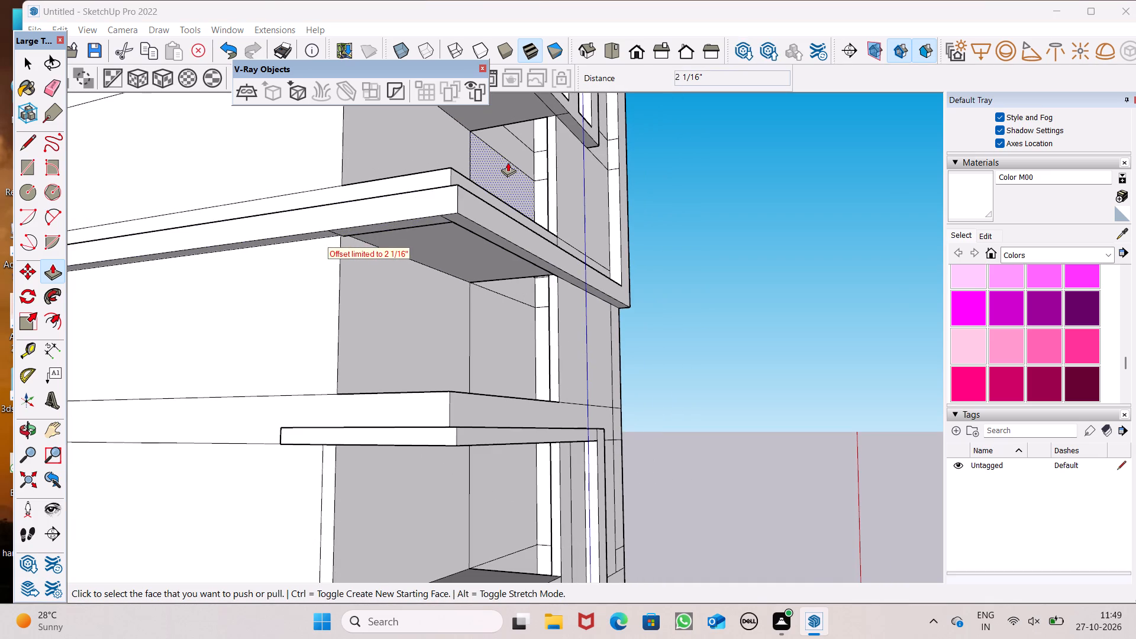
middle_drag(508, 162, 508, 162)
scroll(493, 212, down, 6)
middle_drag(470, 241, 376, 38)
scroll(376, 60, up, 1)
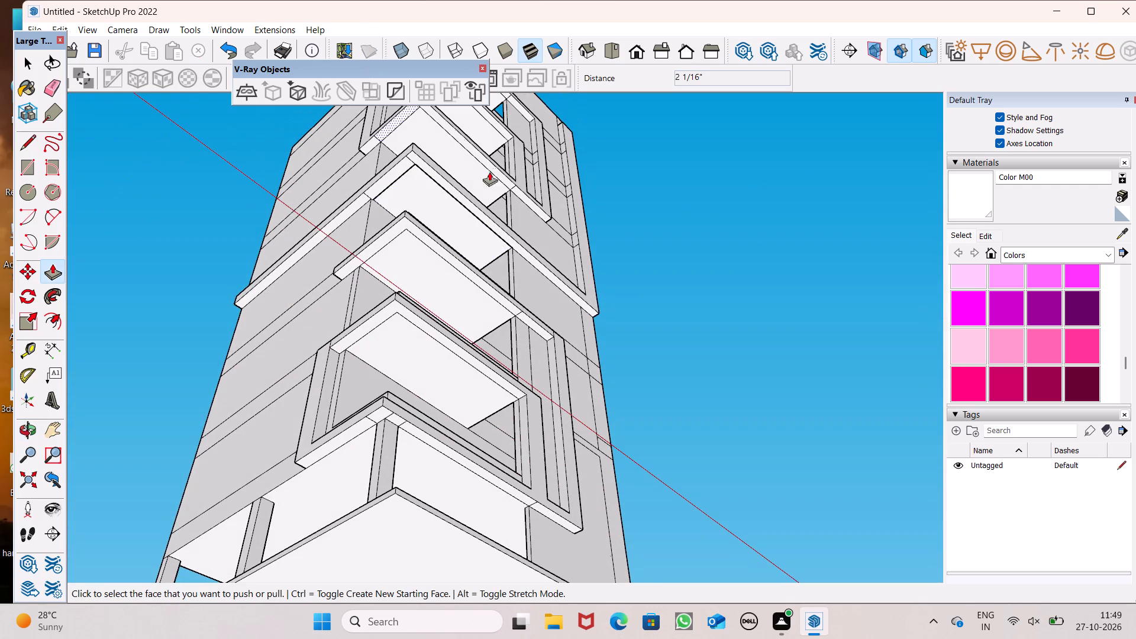
key(space)
middle_drag(595, 260, 379, 146)
scroll(379, 146, up, 2)
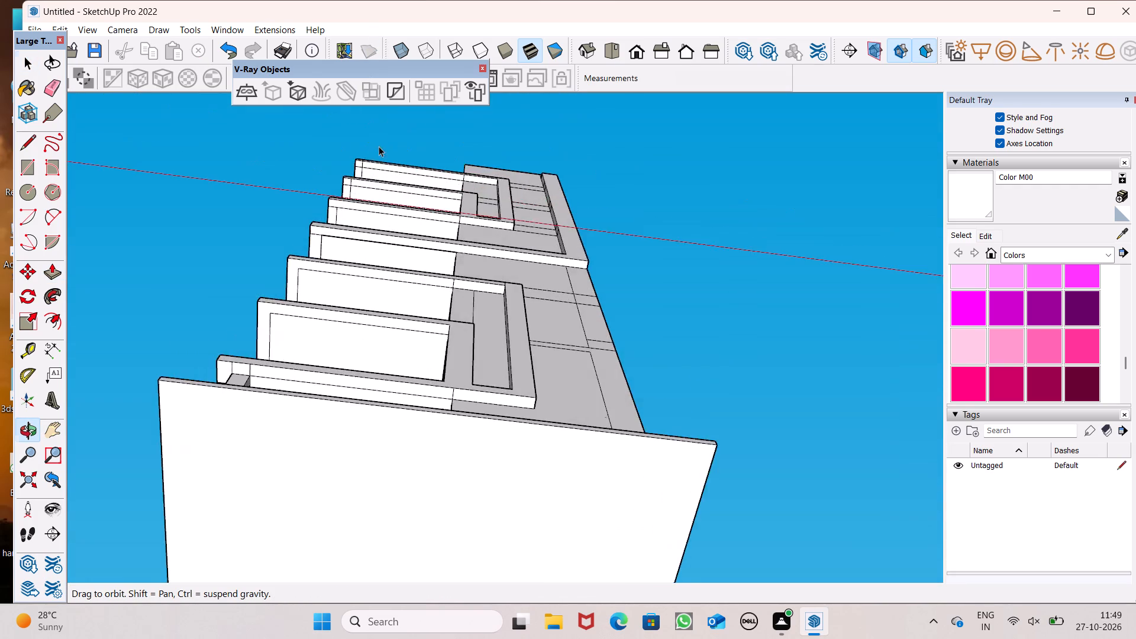
scroll(379, 146, up, 7)
scroll(354, 196, down, 7)
scroll(364, 235, up, 1)
middle_drag(364, 235, 631, 223)
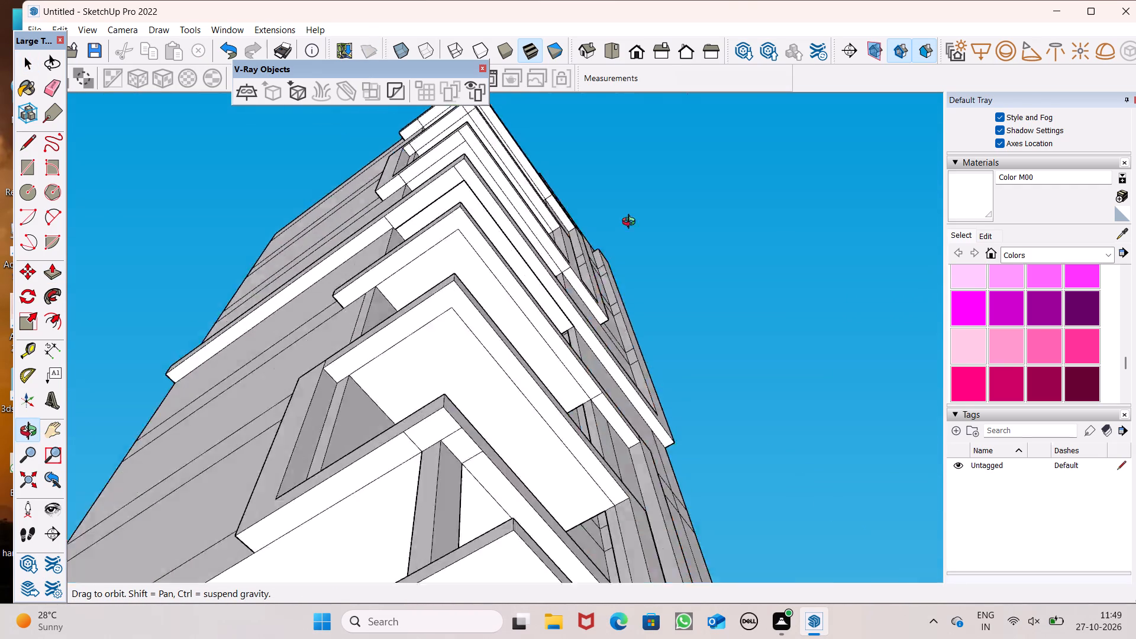
middle_drag(631, 223, 365, 200)
scroll(334, 237, up, 15)
middle_click(307, 218)
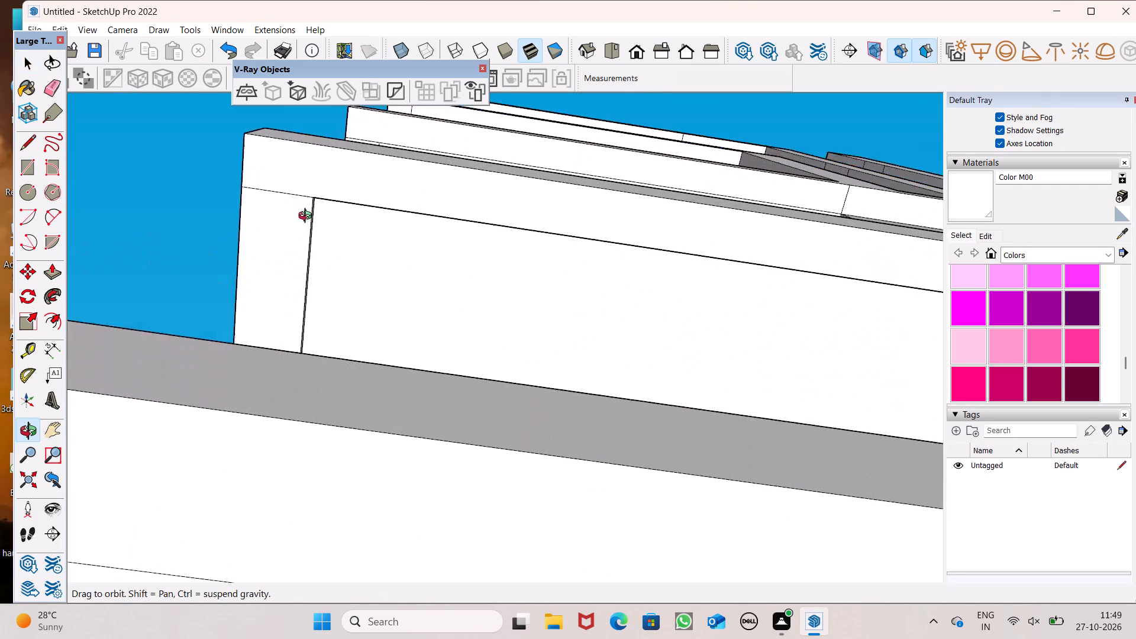
scroll(308, 217, up, 12)
middle_drag(344, 234, 308, 396)
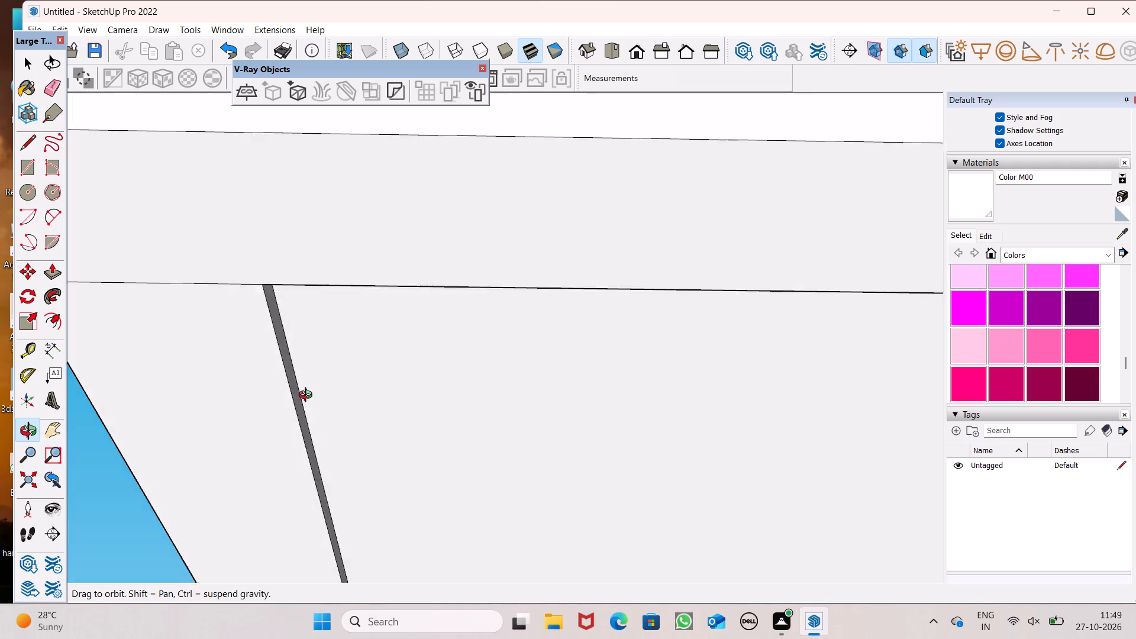
middle_drag(308, 396, 392, 433)
scroll(383, 192, down, 14)
scroll(289, 293, up, 1)
middle_drag(291, 293, 404, 459)
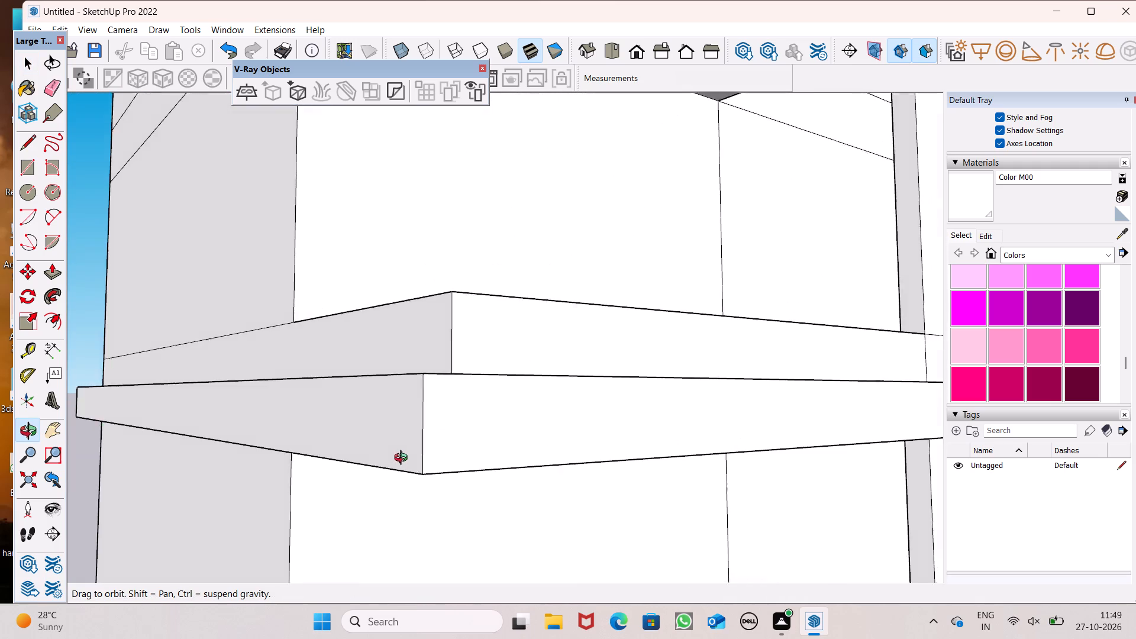
middle_drag(404, 459, 490, 459)
scroll(424, 354, down, 6)
scroll(386, 396, down, 2)
scroll(346, 305, down, 6)
scroll(346, 306, up, 1)
middle_drag(315, 347, 265, 392)
scroll(265, 392, up, 1)
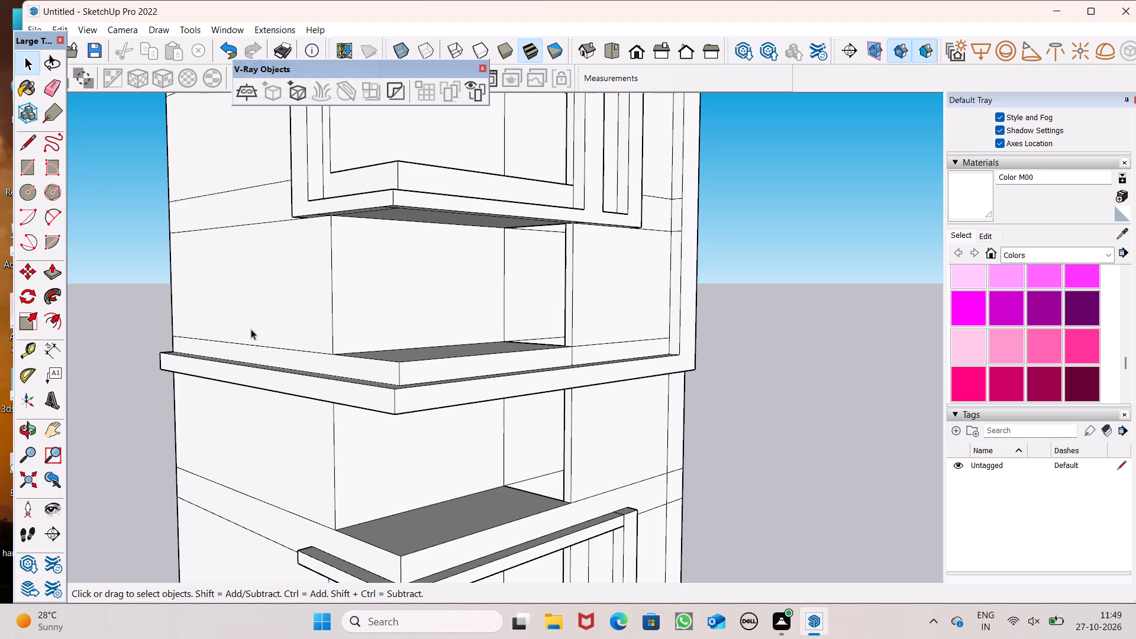
Examine the whole tower's corner facade from the ground slab up to the rooftop.
scroll(567, 321, down, 6)
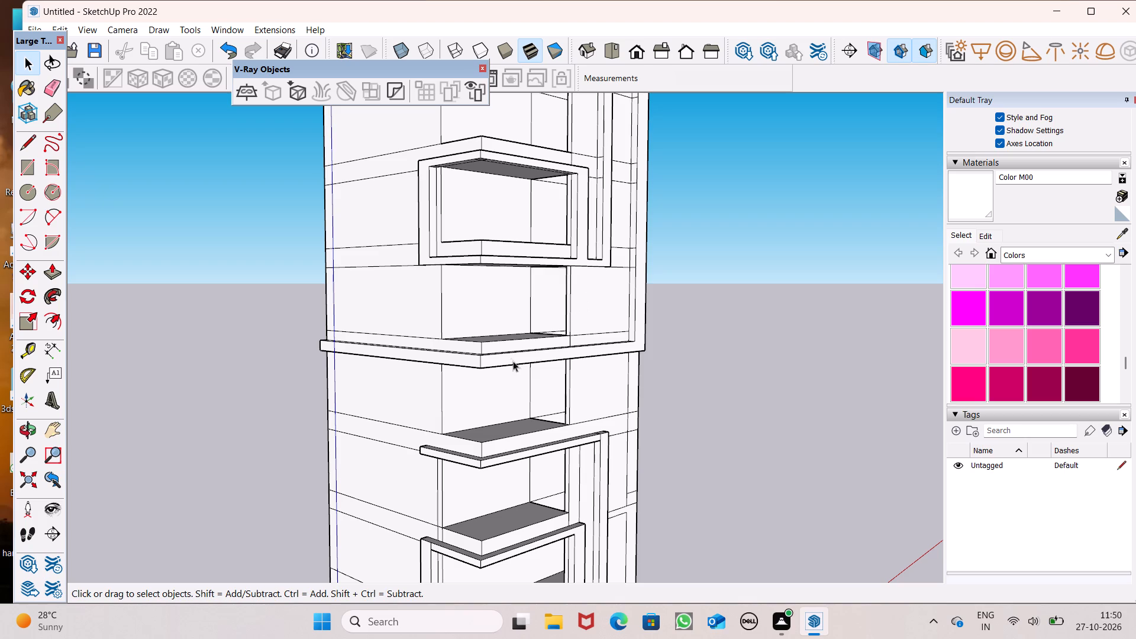
scroll(778, 189, down, 4)
middle_drag(719, 233, 695, 337)
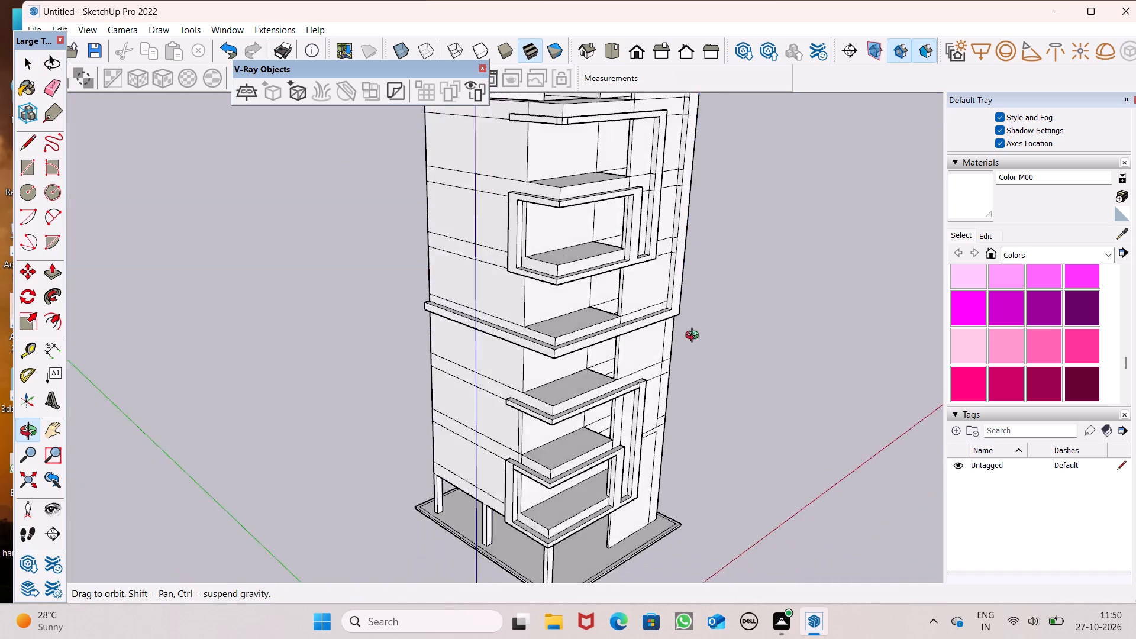
middle_drag(695, 337, 615, 319)
scroll(543, 260, up, 5)
scroll(515, 246, down, 6)
middle_drag(527, 311, 578, 236)
scroll(603, 269, down, 7)
scroll(603, 156, up, 8)
middle_click(604, 163)
scroll(566, 257, up, 1)
middle_drag(565, 266, 606, 441)
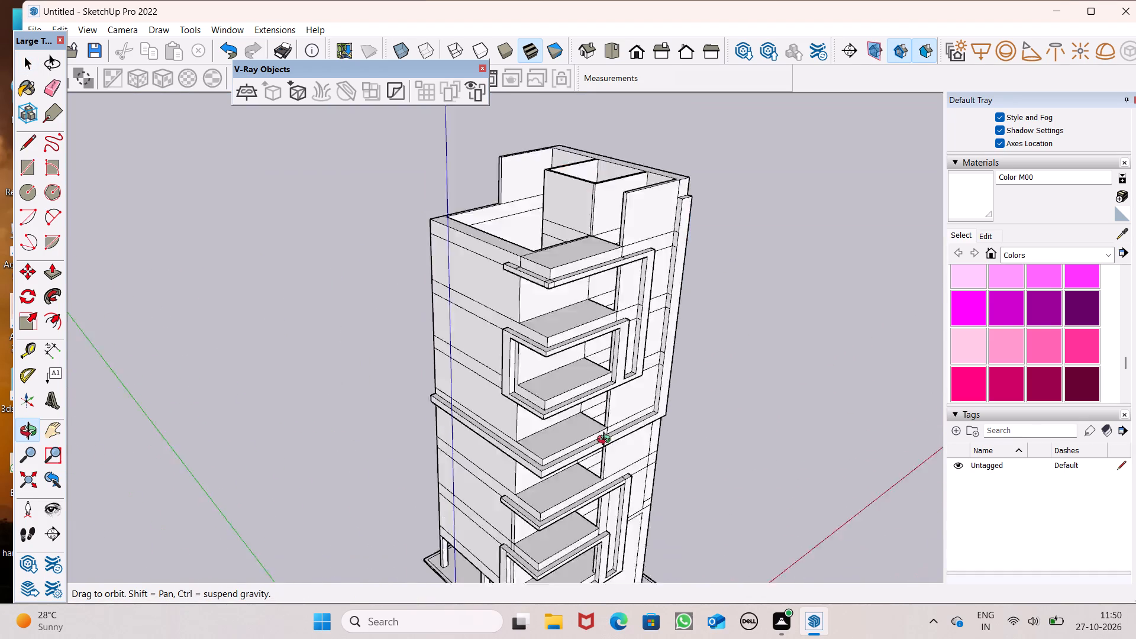
Erase the four seam edges on the top and outer faces around the topmost balcony frame's projecting corner.
middle_drag(606, 441, 622, 480)
scroll(566, 349, up, 7)
scroll(564, 301, up, 8)
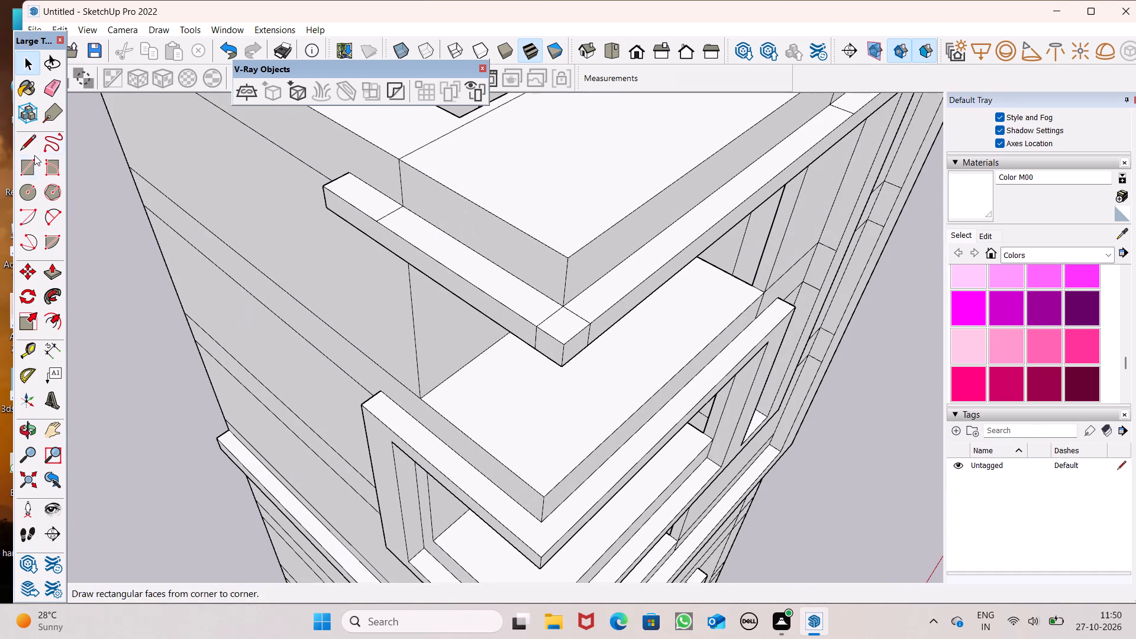
click(53, 92)
scroll(593, 367, up, 6)
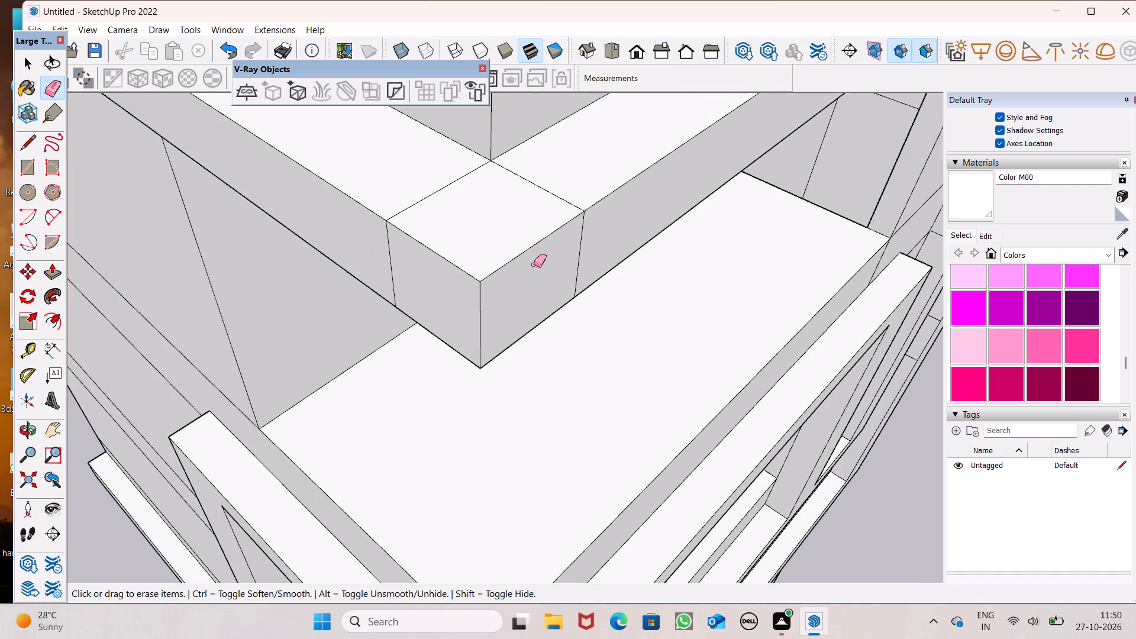
drag(576, 196, 572, 205)
drag(590, 229, 582, 250)
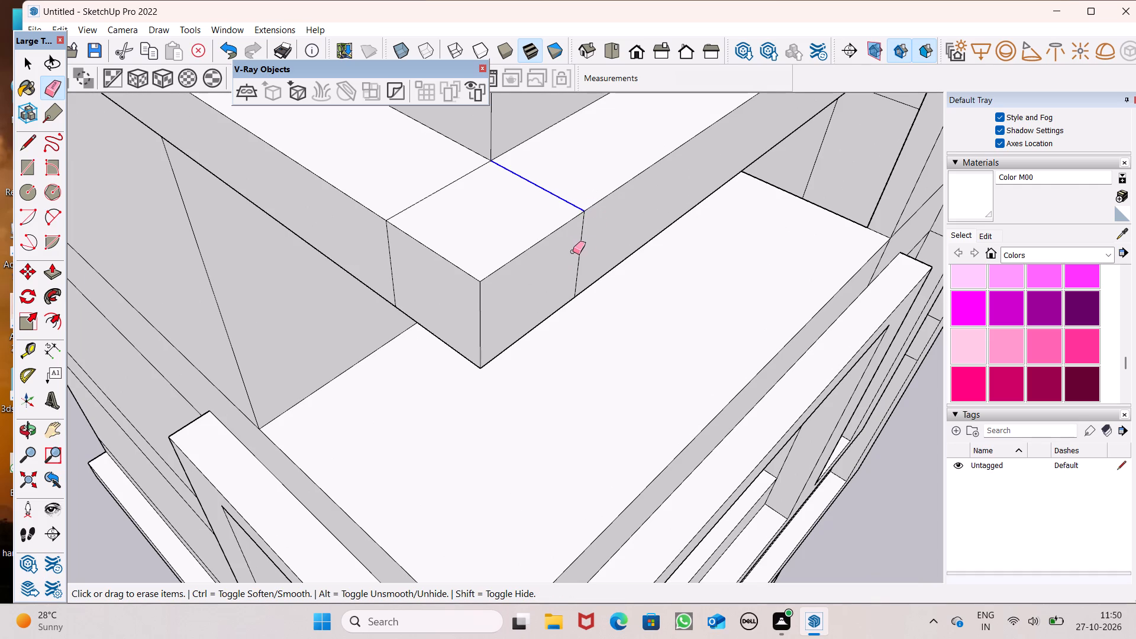
drag(574, 251, 589, 240)
drag(401, 193, 413, 209)
drag(380, 241, 399, 247)
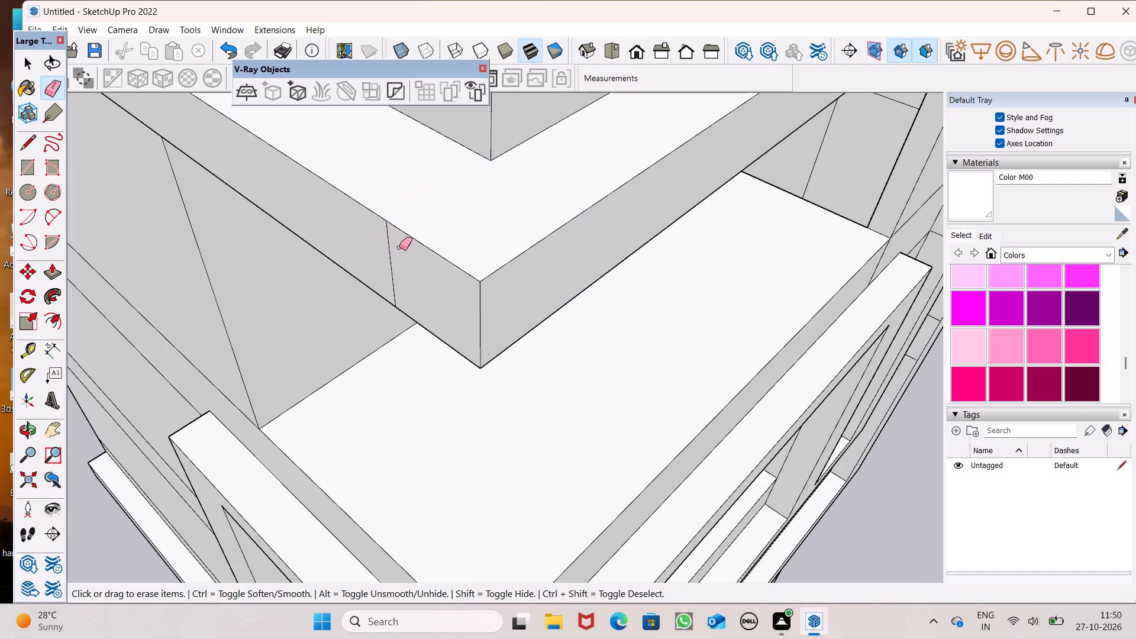
drag(399, 247, 414, 253)
Erase the two remaining seam edges across the topmost balcony frame's upper face, near the side wall and near the front upright.
scroll(614, 214, down, 5)
scroll(582, 380, down, 4)
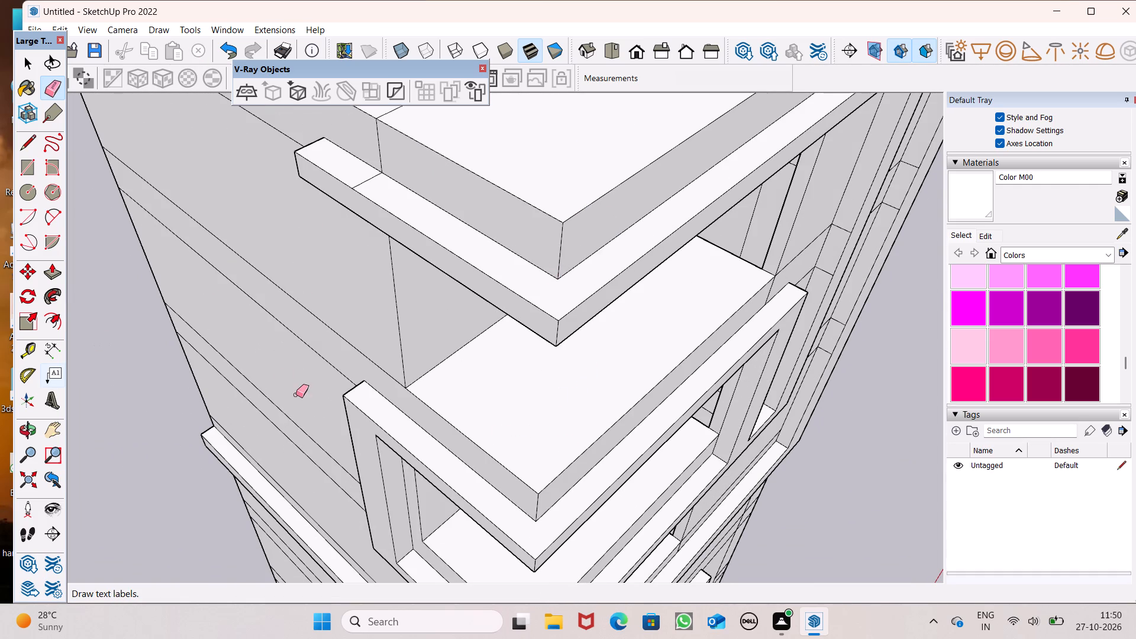
scroll(685, 341, down, 4)
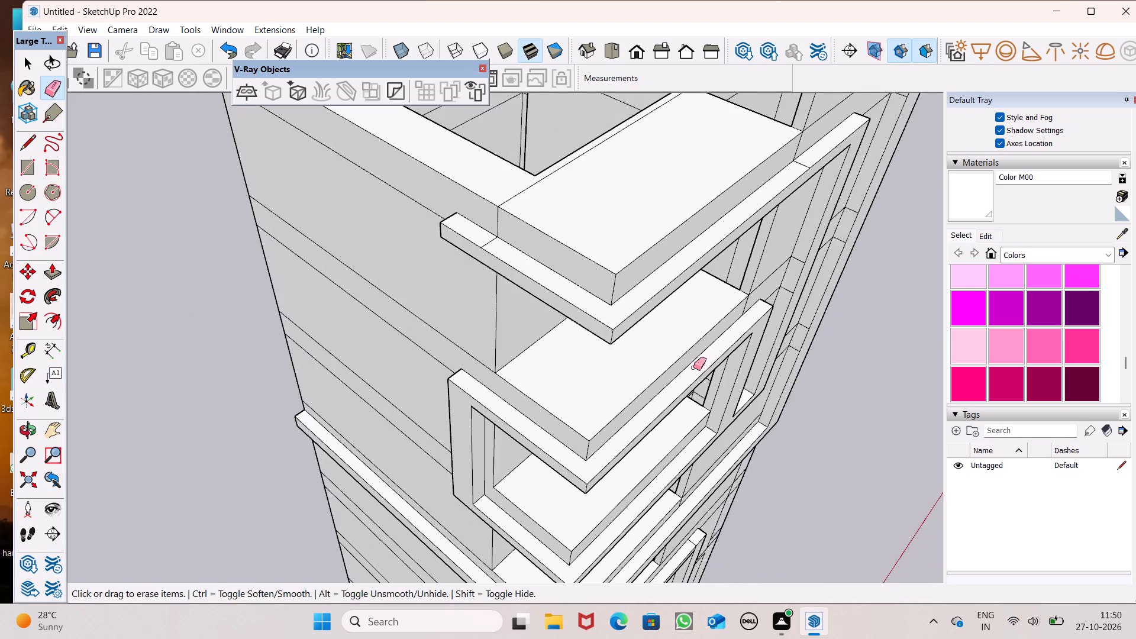
middle_drag(693, 367, 701, 276)
scroll(702, 276, up, 1)
scroll(647, 385, down, 6)
middle_drag(636, 394, 528, 359)
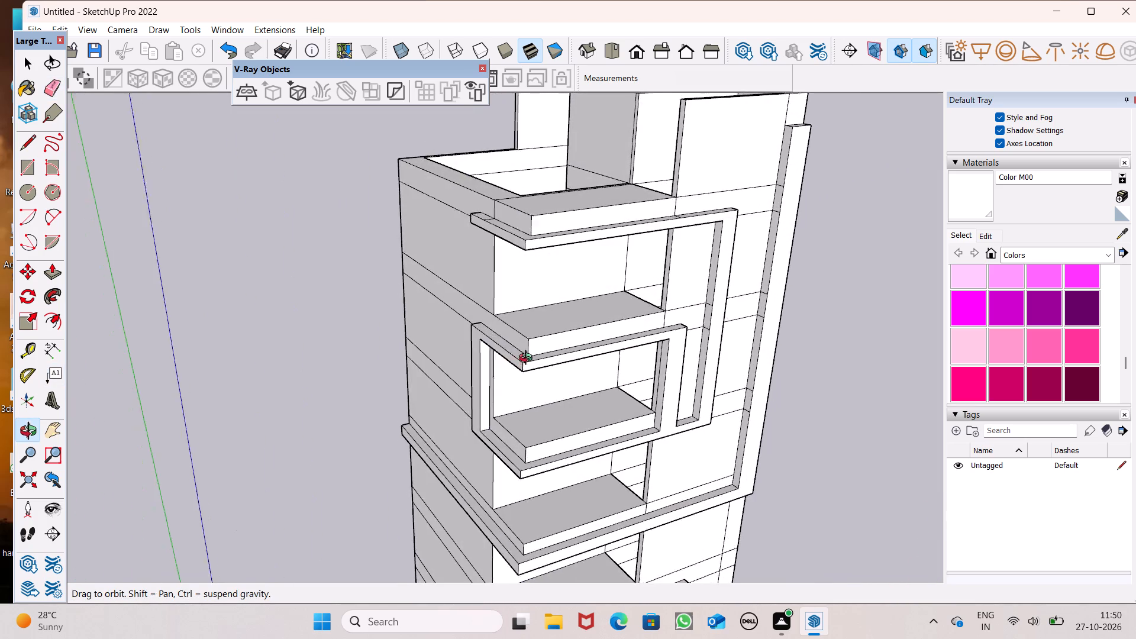
middle_drag(528, 359, 624, 327)
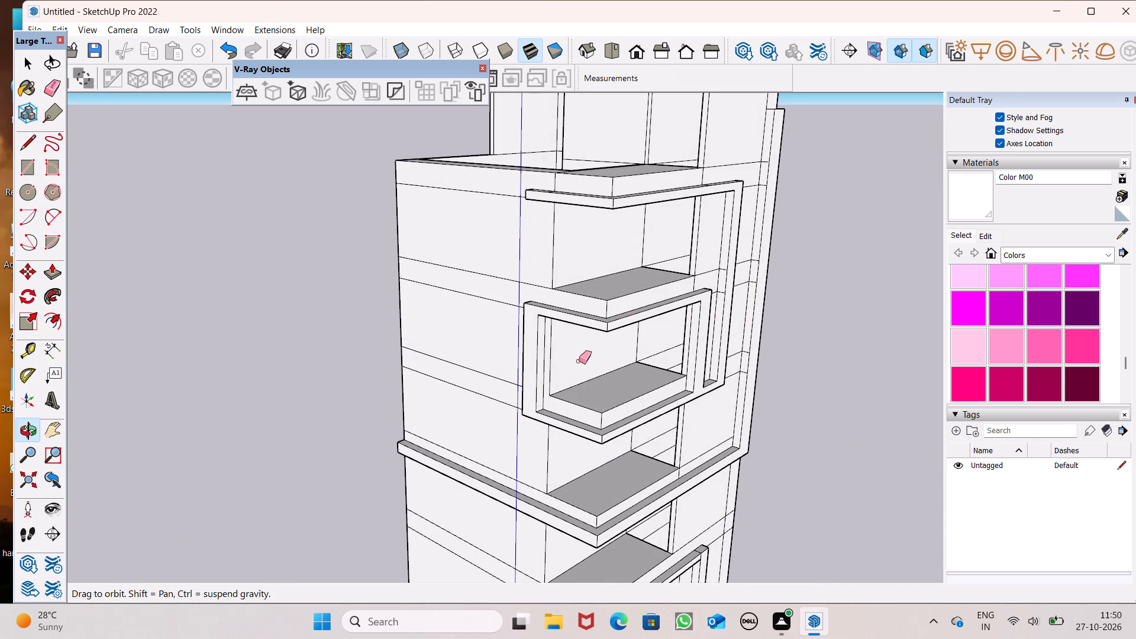
middle_drag(617, 440, 541, 460)
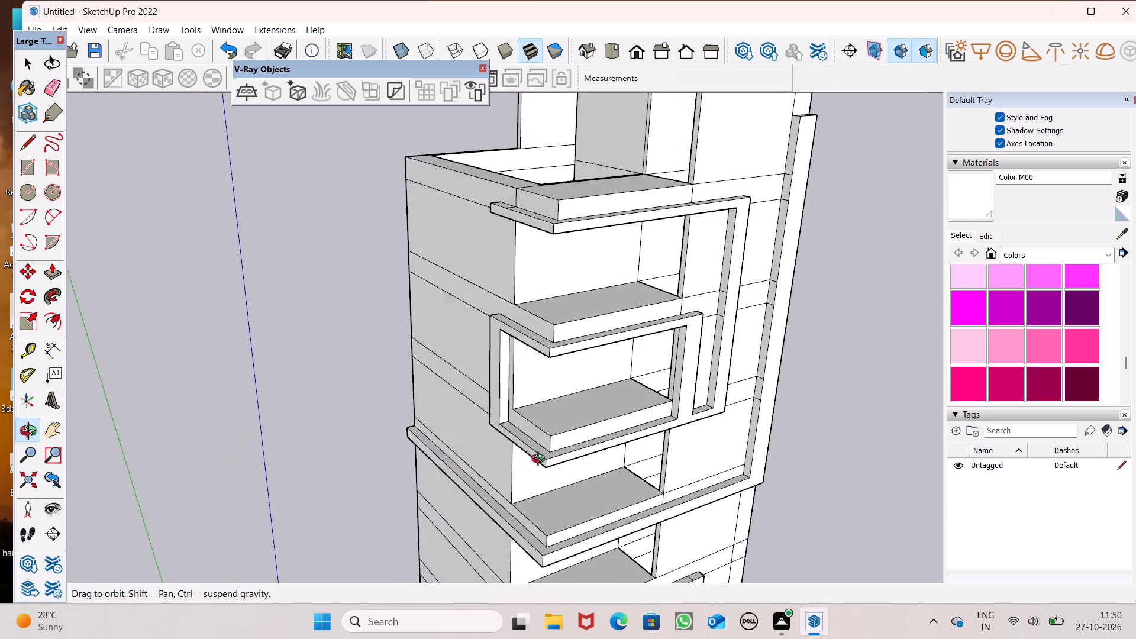
middle_drag(541, 460, 603, 576)
scroll(617, 330, up, 6)
scroll(535, 234, up, 6)
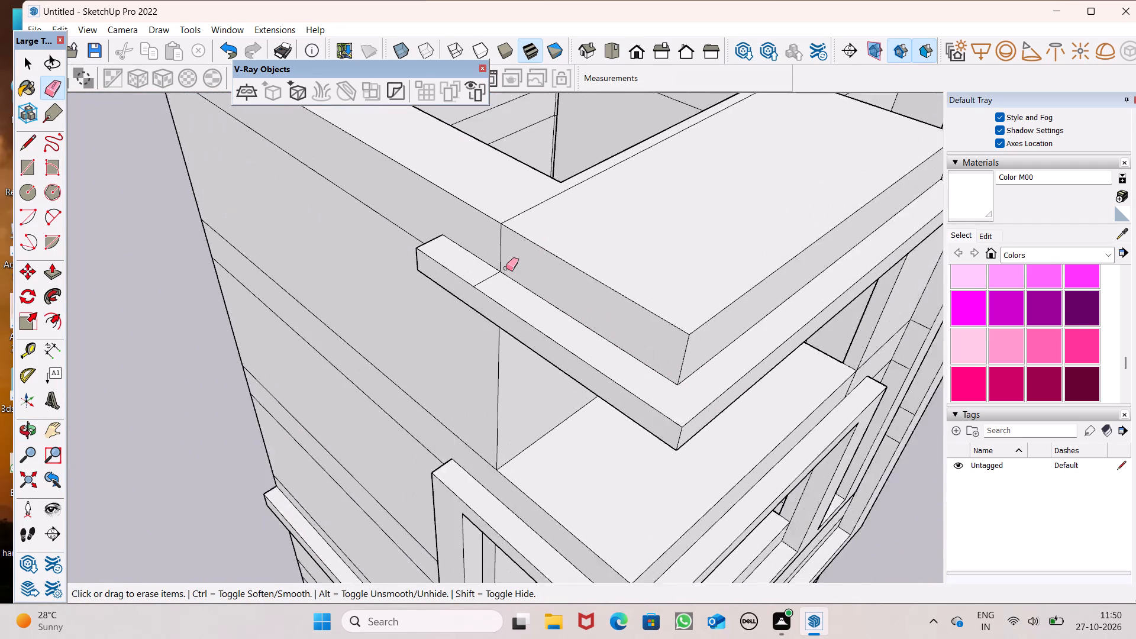
scroll(506, 268, up, 1)
drag(482, 283, 473, 276)
scroll(410, 272, down, 9)
scroll(624, 246, up, 1)
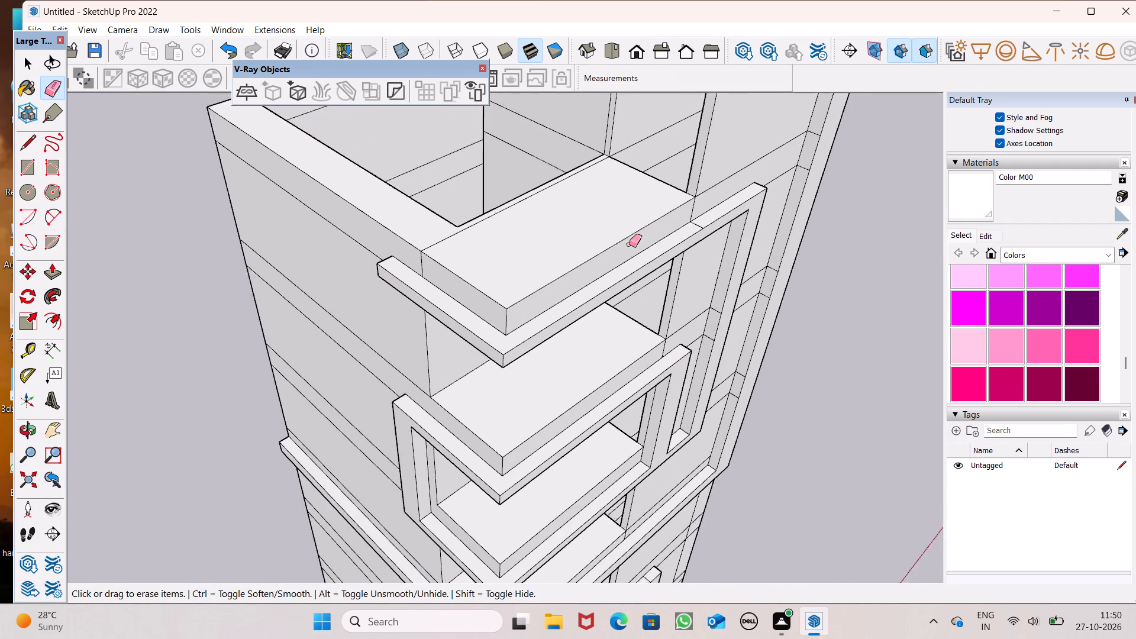
scroll(629, 244, up, 3)
scroll(698, 215, up, 4)
drag(708, 224, 717, 214)
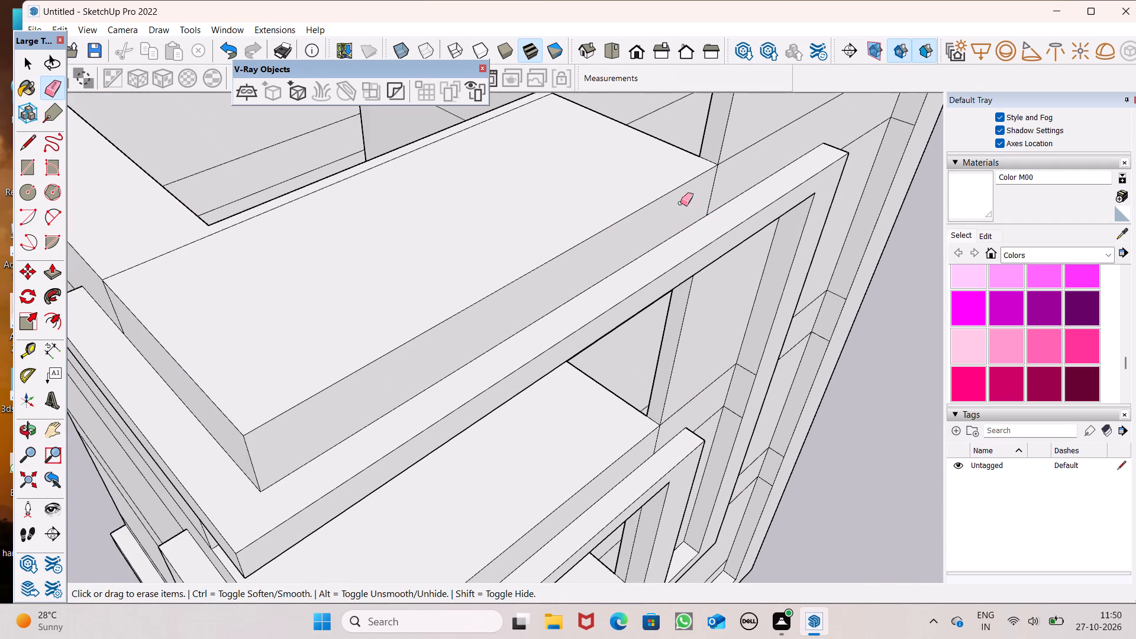
Erase the seam edge on the upper face of the lower pair's outer balcony frame, near its upright.
scroll(638, 202, down, 1)
scroll(785, 180, down, 11)
middle_drag(776, 283, 728, 179)
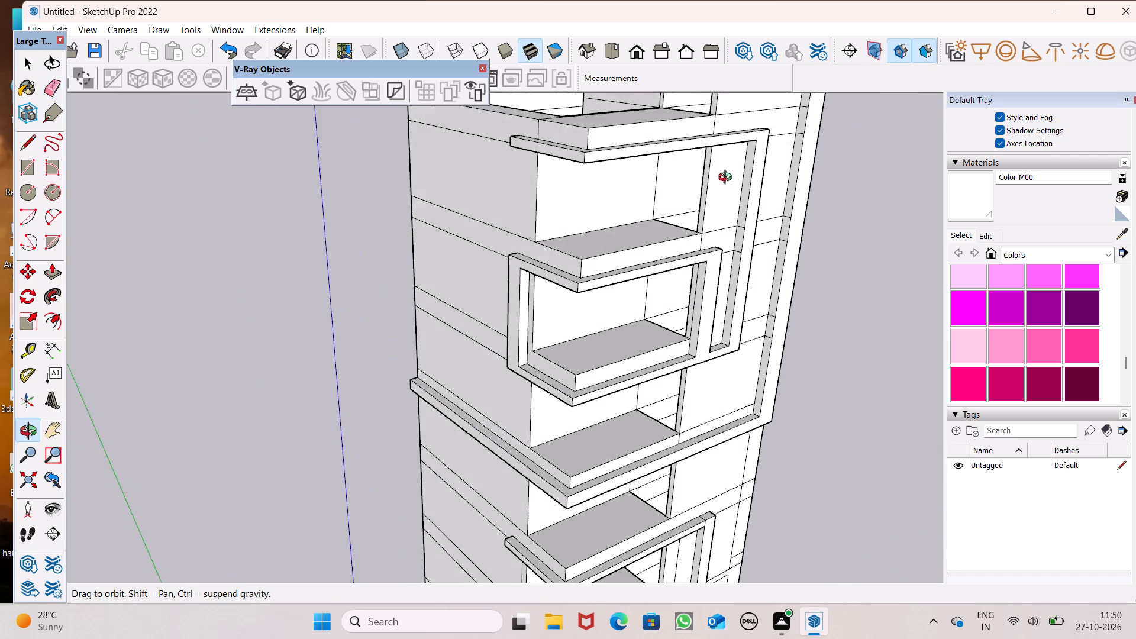
middle_drag(728, 179, 690, 161)
middle_drag(690, 160, 686, 154)
middle_drag(739, 266, 693, 235)
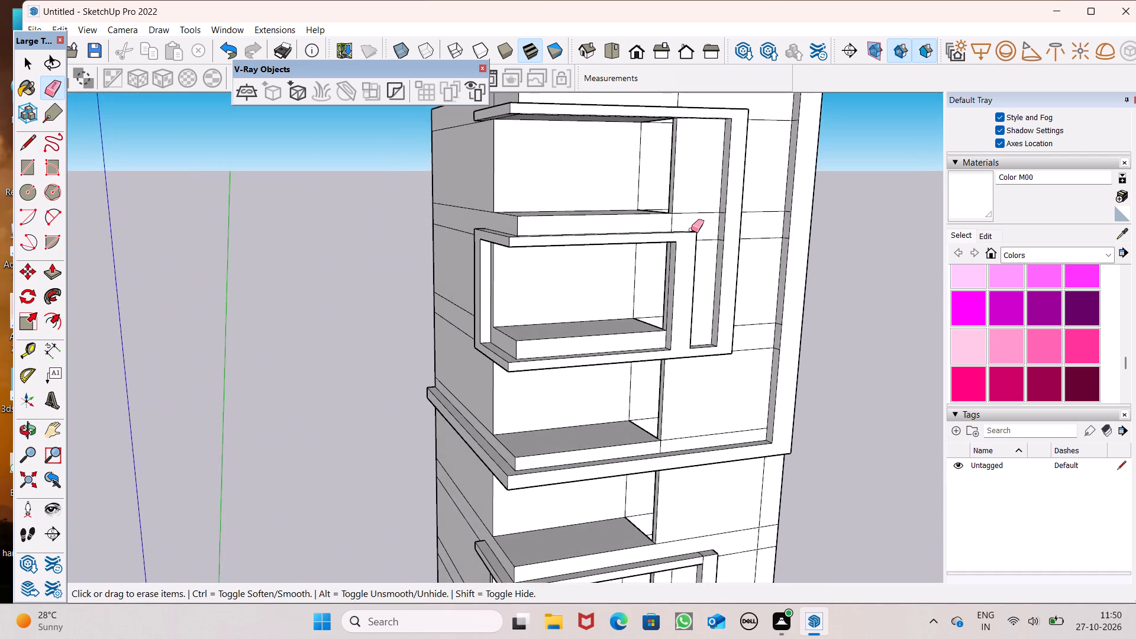
scroll(691, 230, down, 5)
scroll(682, 374, down, 2)
middle_drag(724, 411, 686, 404)
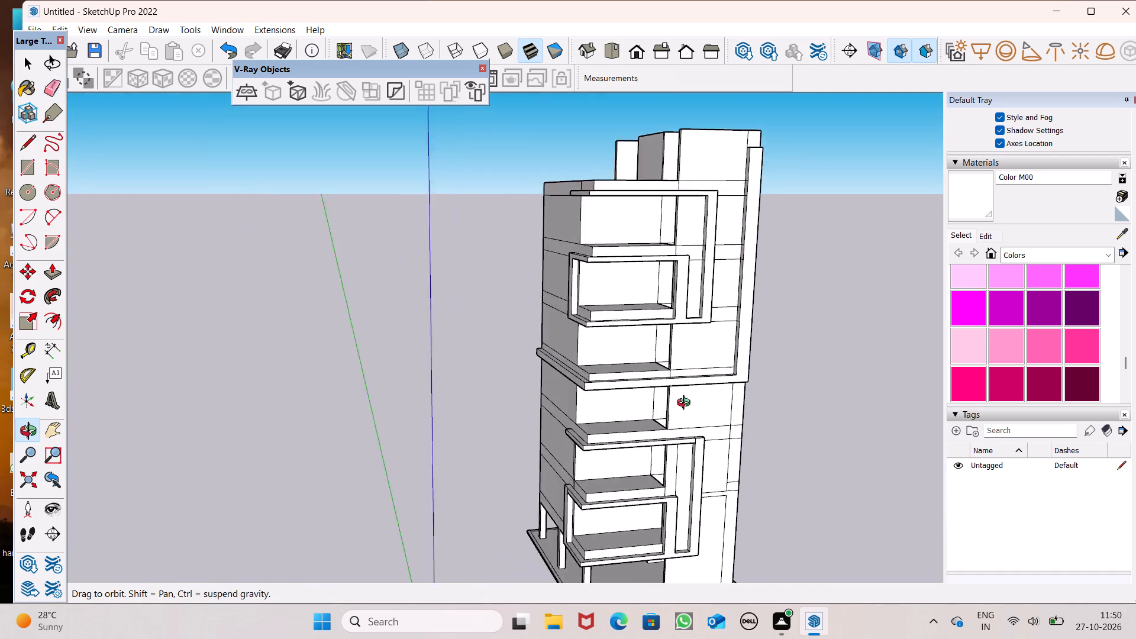
middle_drag(686, 404, 573, 429)
scroll(692, 492, up, 2)
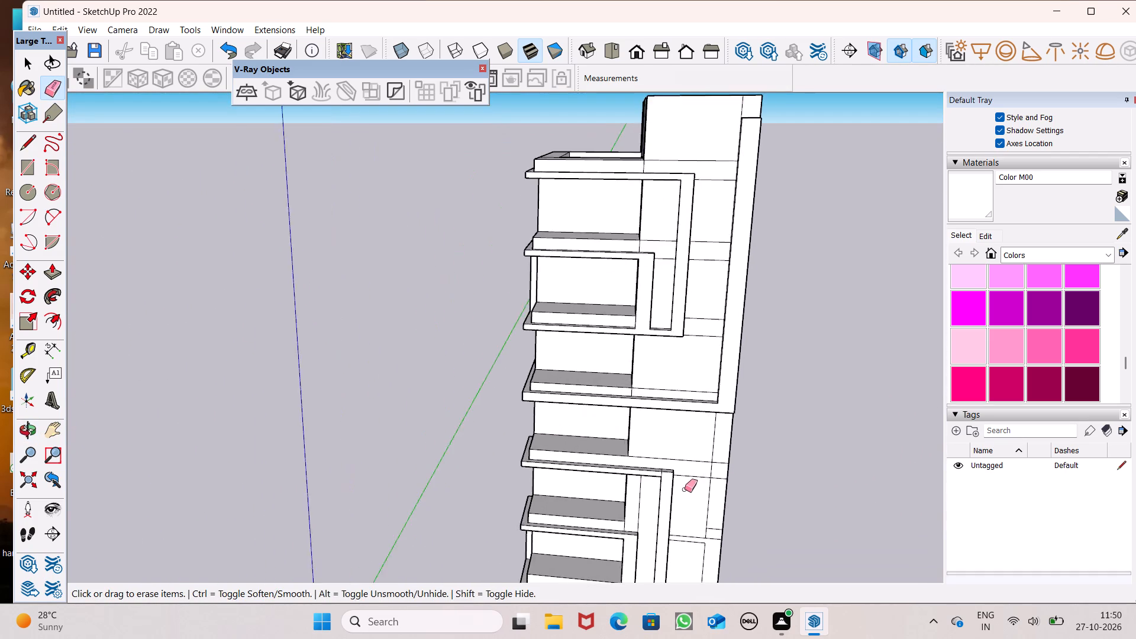
scroll(685, 489, up, 5)
scroll(643, 457, up, 11)
drag(645, 451, 652, 457)
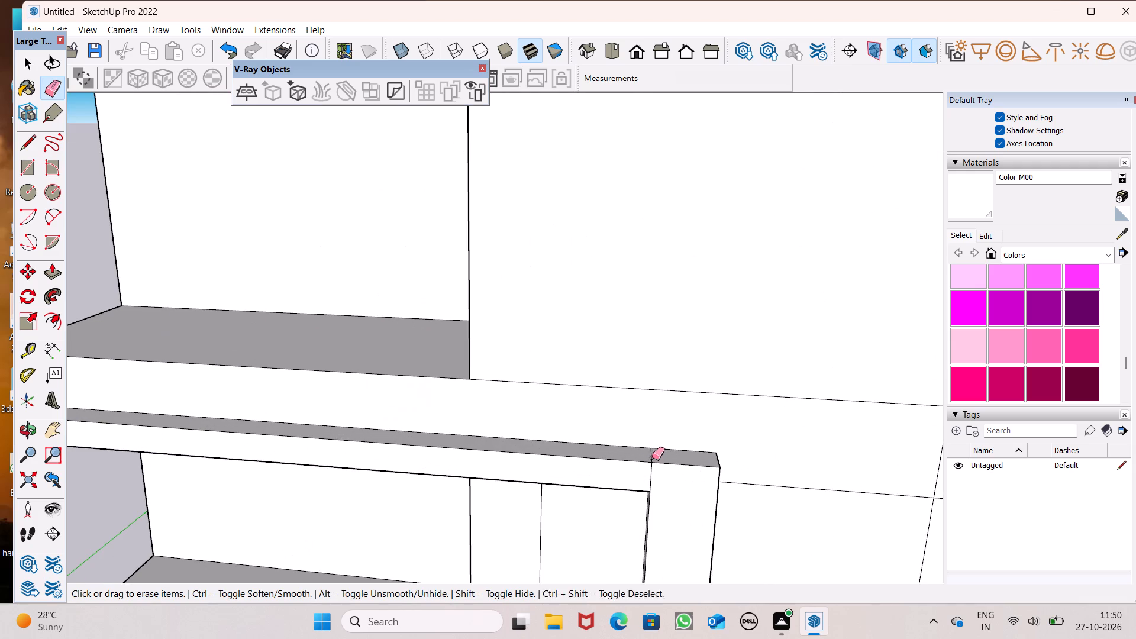
drag(652, 457, 654, 457)
Examine the whole tower from the front, corner and side, checking the balcony frames, wraparound band and front wall.
scroll(648, 404, down, 5)
middle_drag(681, 459, 644, 379)
scroll(628, 311, down, 2)
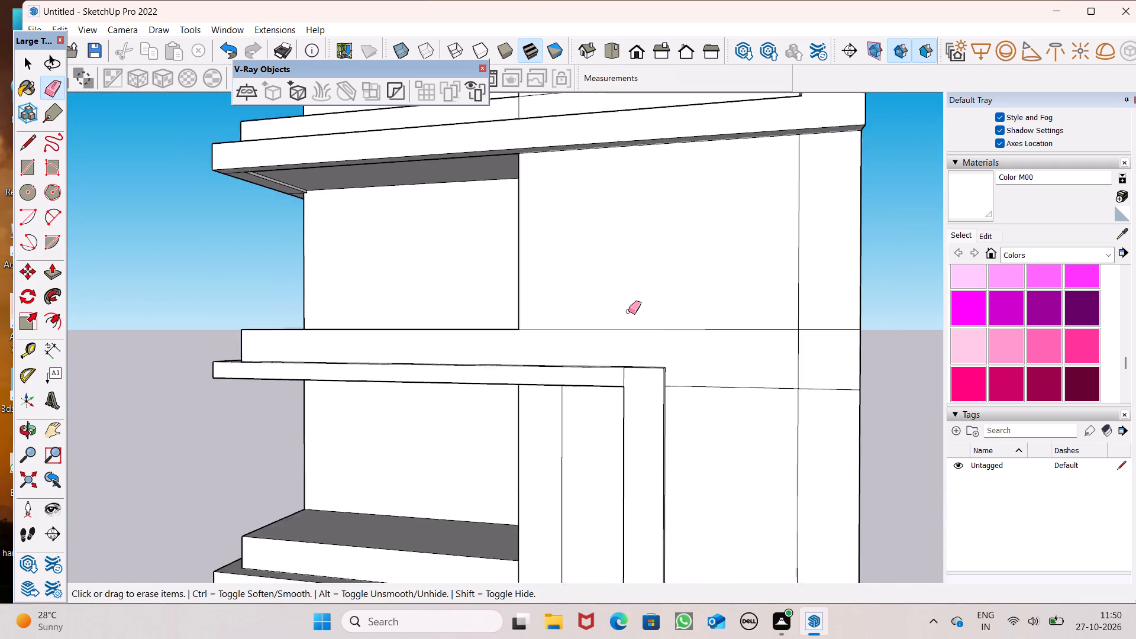
scroll(628, 311, down, 10)
middle_drag(659, 360, 460, 427)
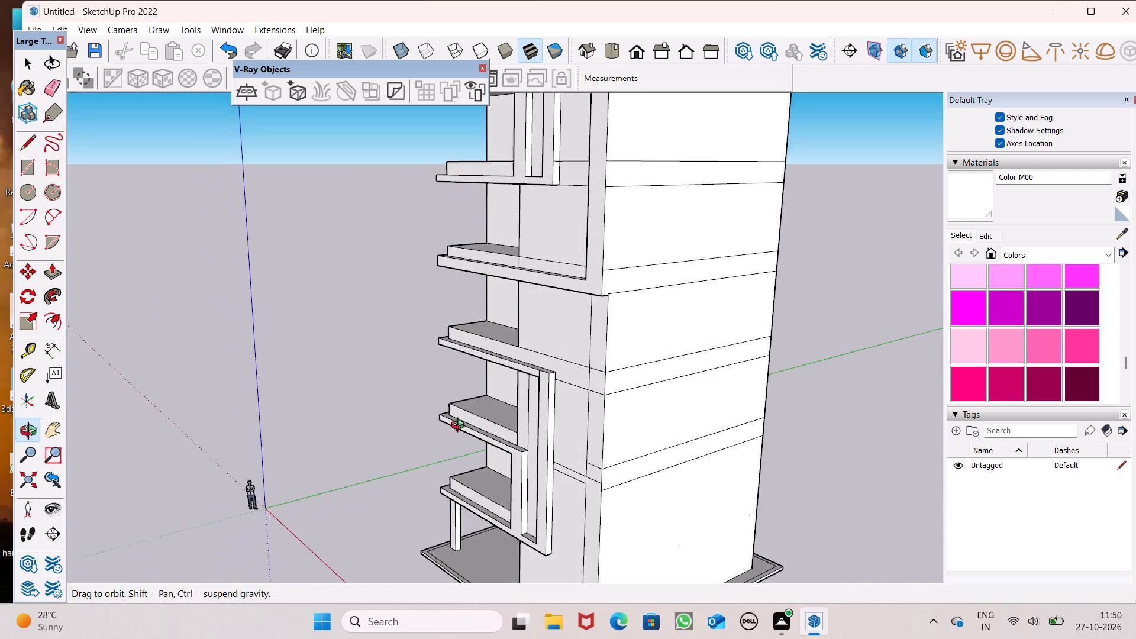
middle_drag(460, 427, 466, 431)
middle_drag(553, 424, 863, 424)
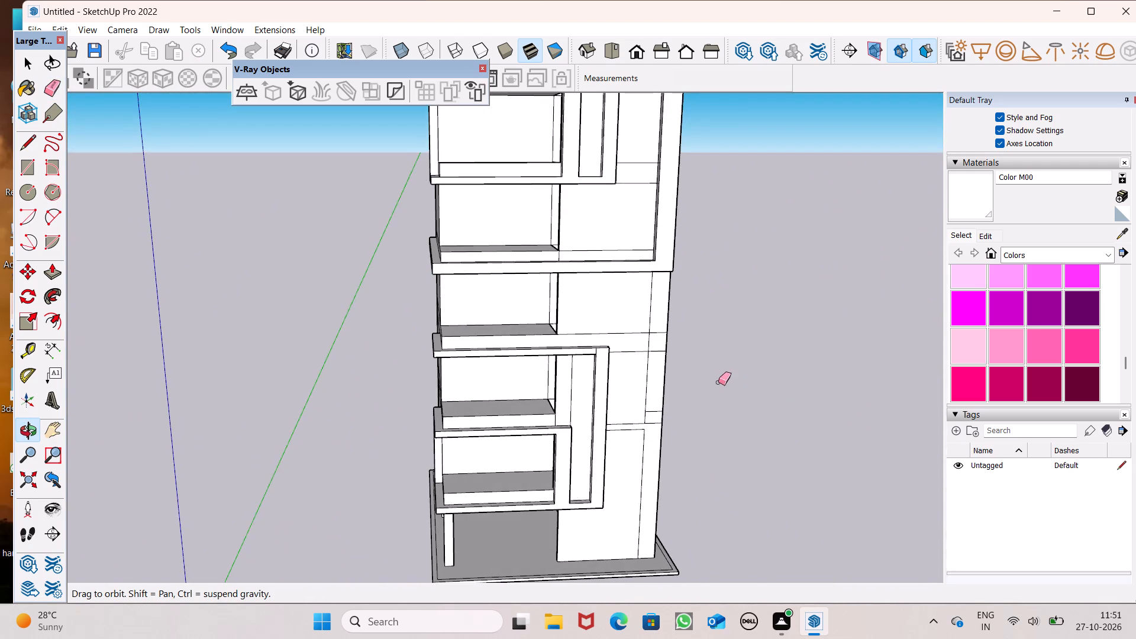
scroll(717, 384, down, 6)
middle_drag(677, 388, 669, 427)
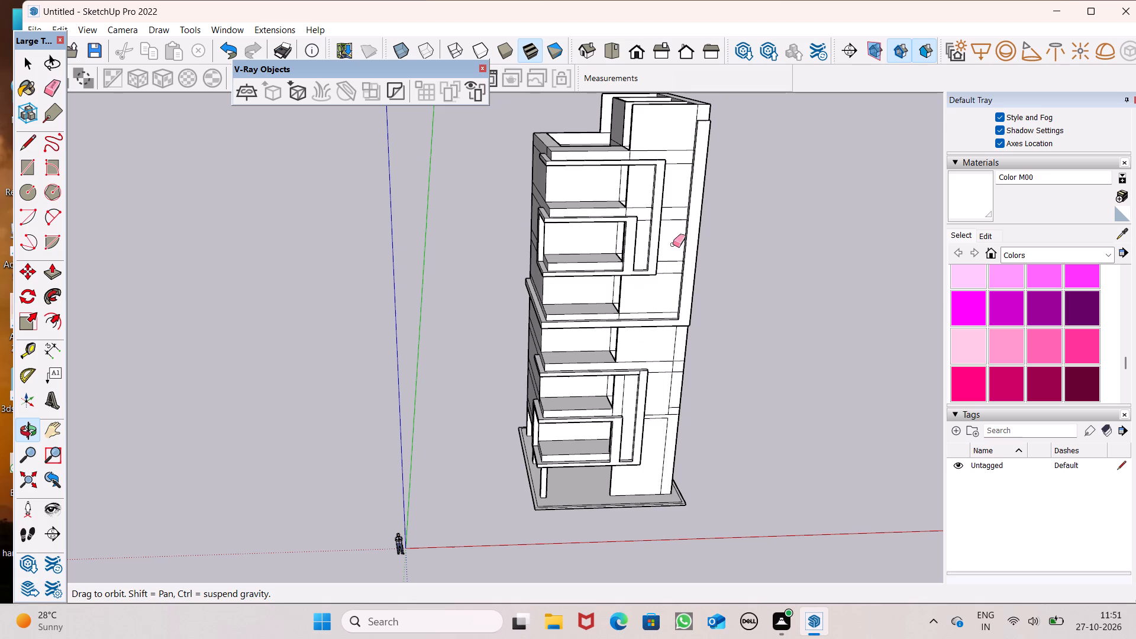
scroll(650, 184, up, 6)
scroll(651, 203, down, 6)
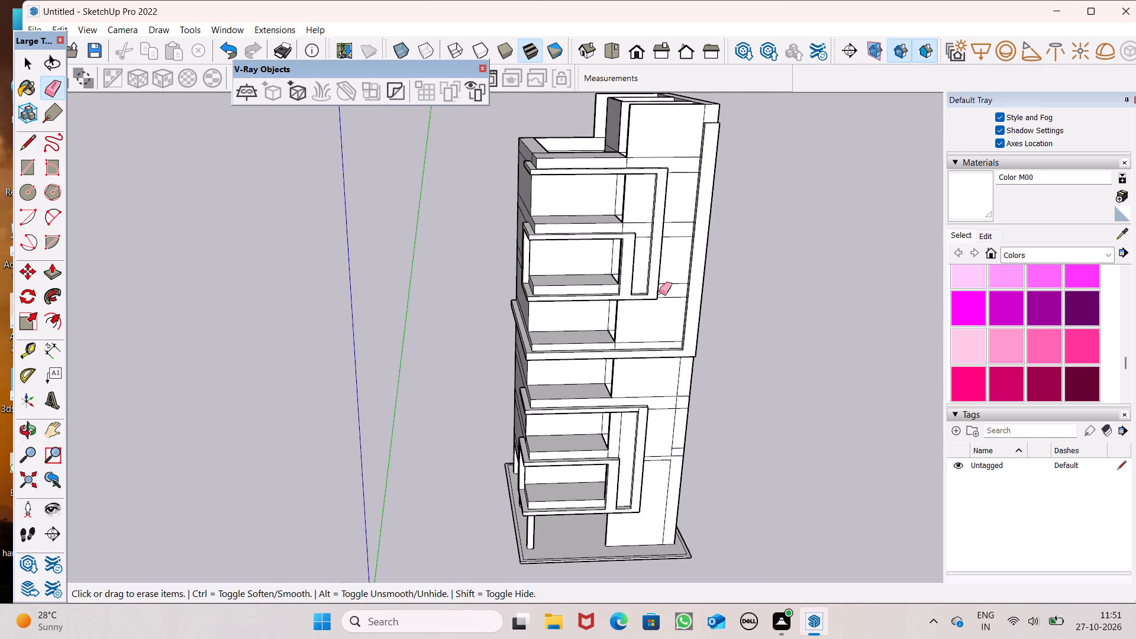
middle_drag(659, 292, 845, 171)
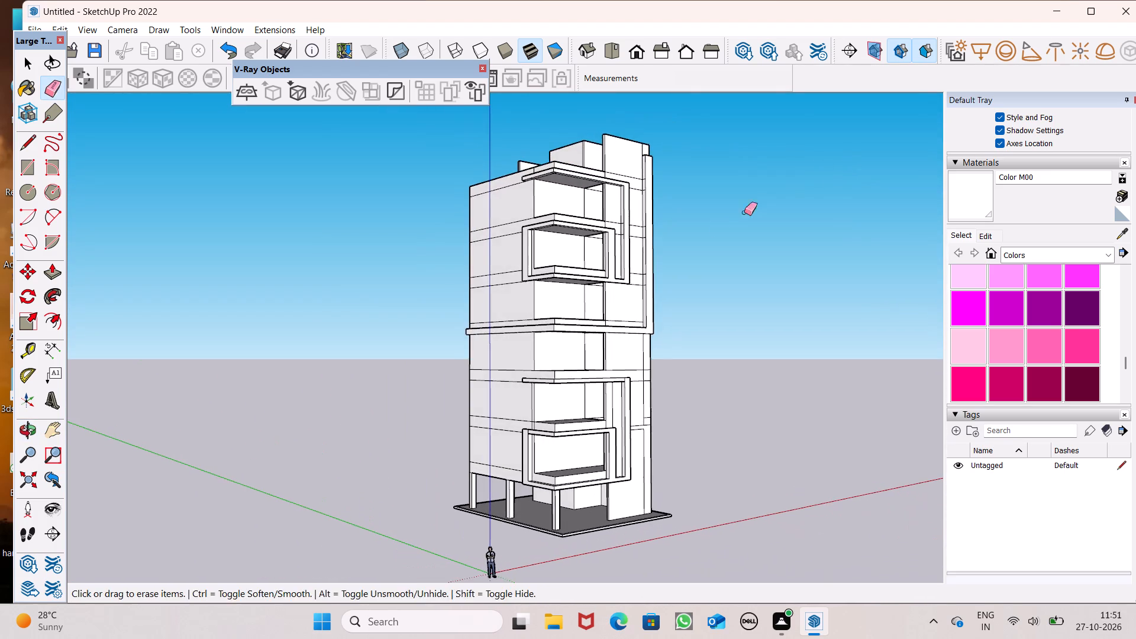
middle_drag(697, 245, 748, 273)
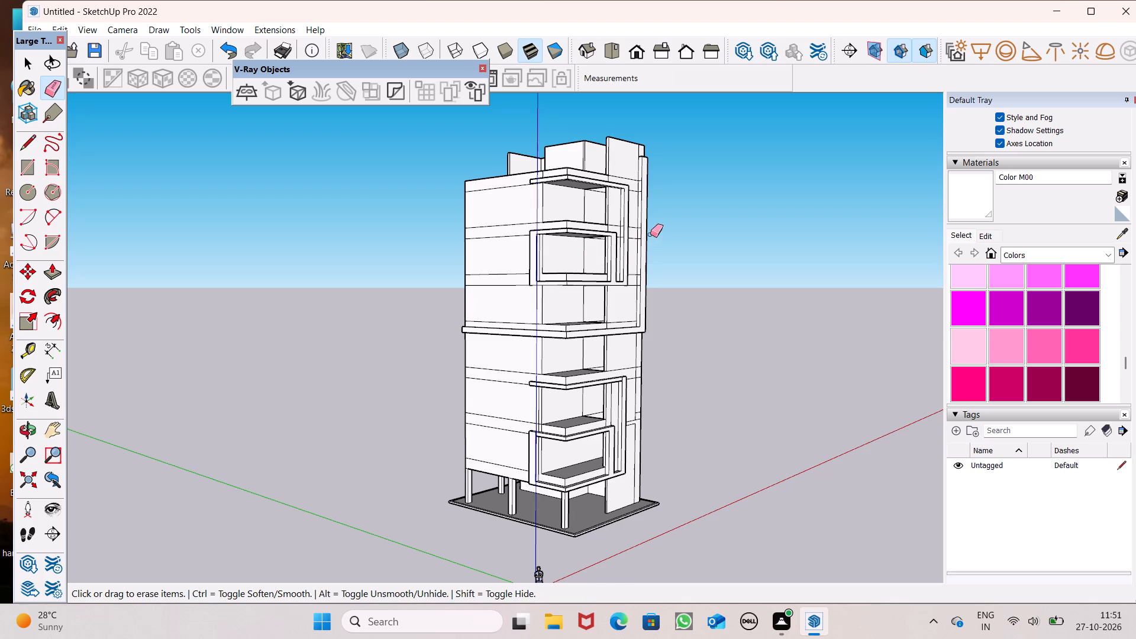
scroll(651, 234, up, 1)
middle_drag(651, 234, 619, 258)
scroll(583, 214, up, 5)
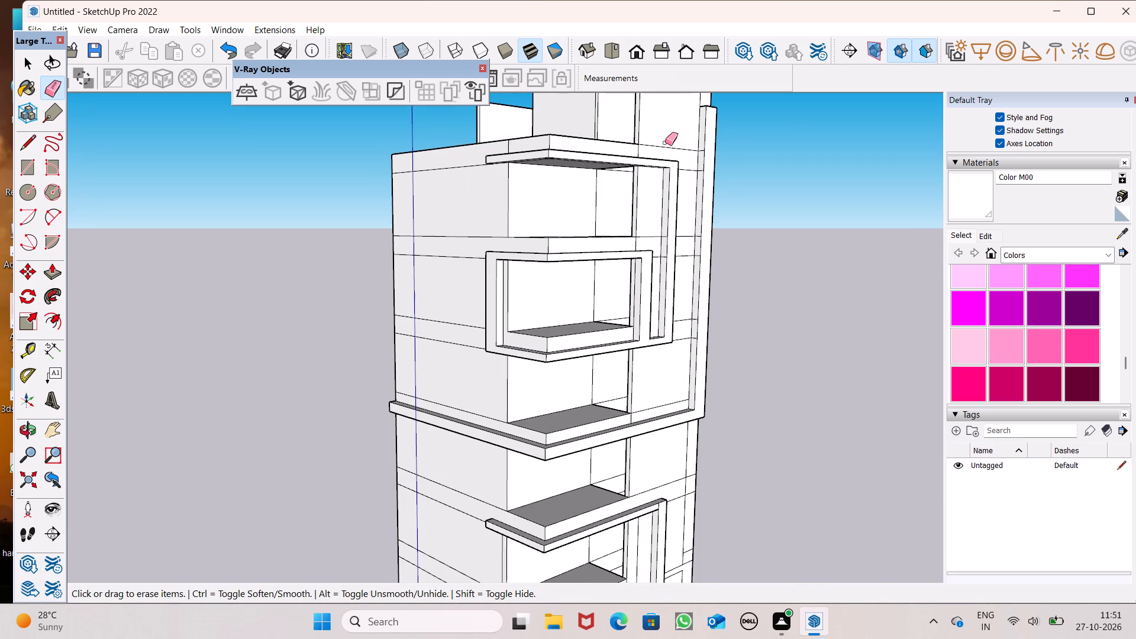
scroll(643, 172, down, 2)
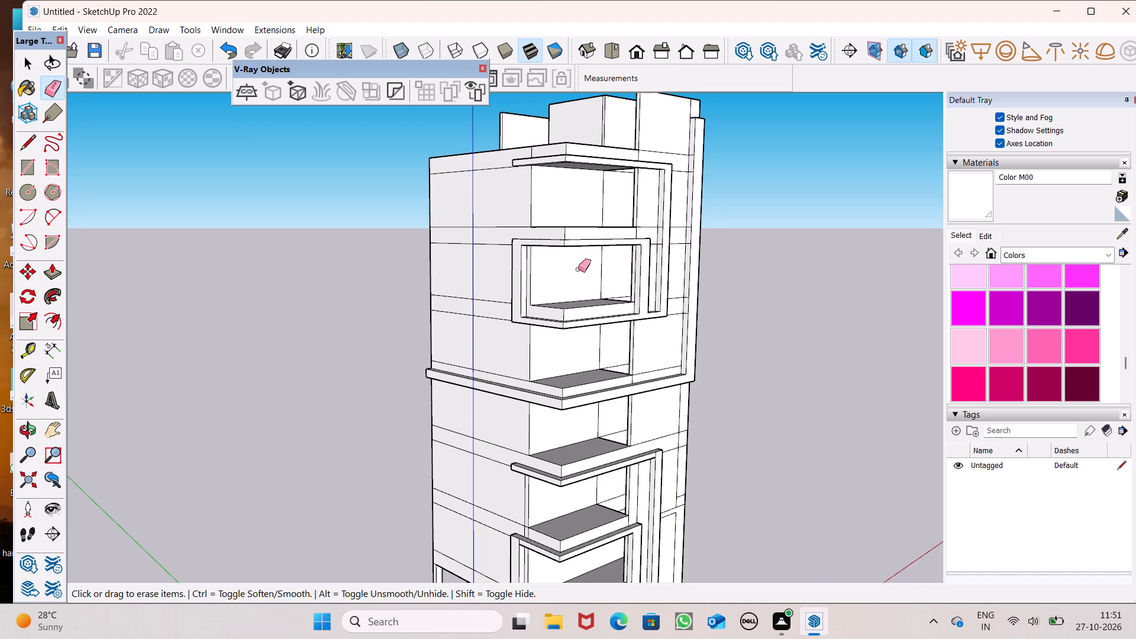
scroll(607, 198, down, 5)
middle_drag(611, 261, 550, 269)
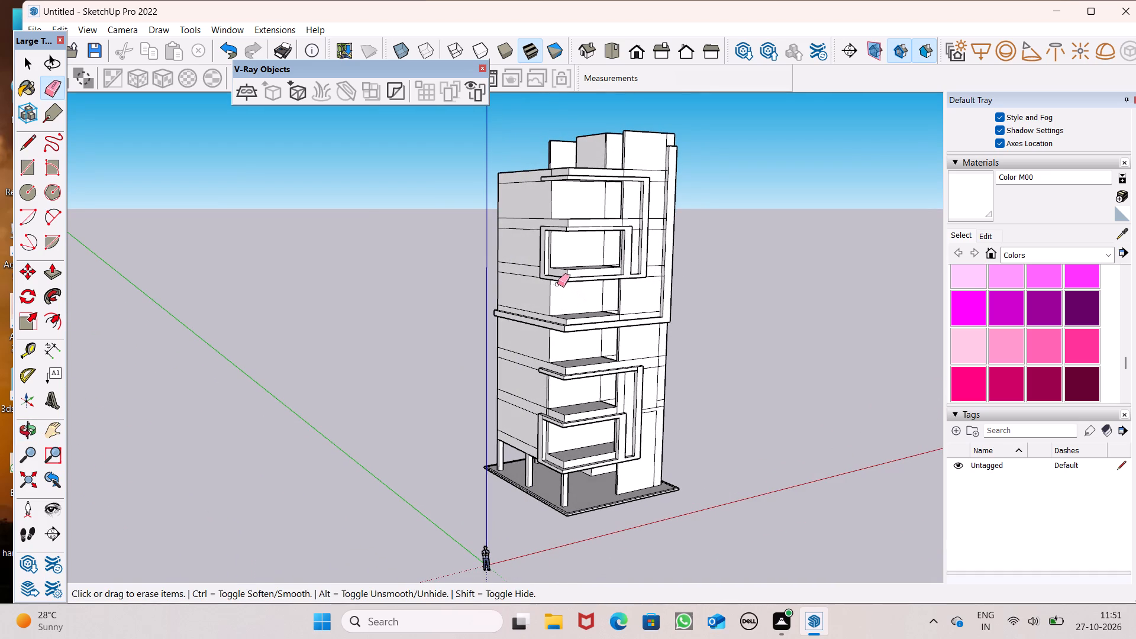
scroll(787, 234, down, 4)
scroll(777, 257, up, 1)
middle_drag(777, 257, 728, 331)
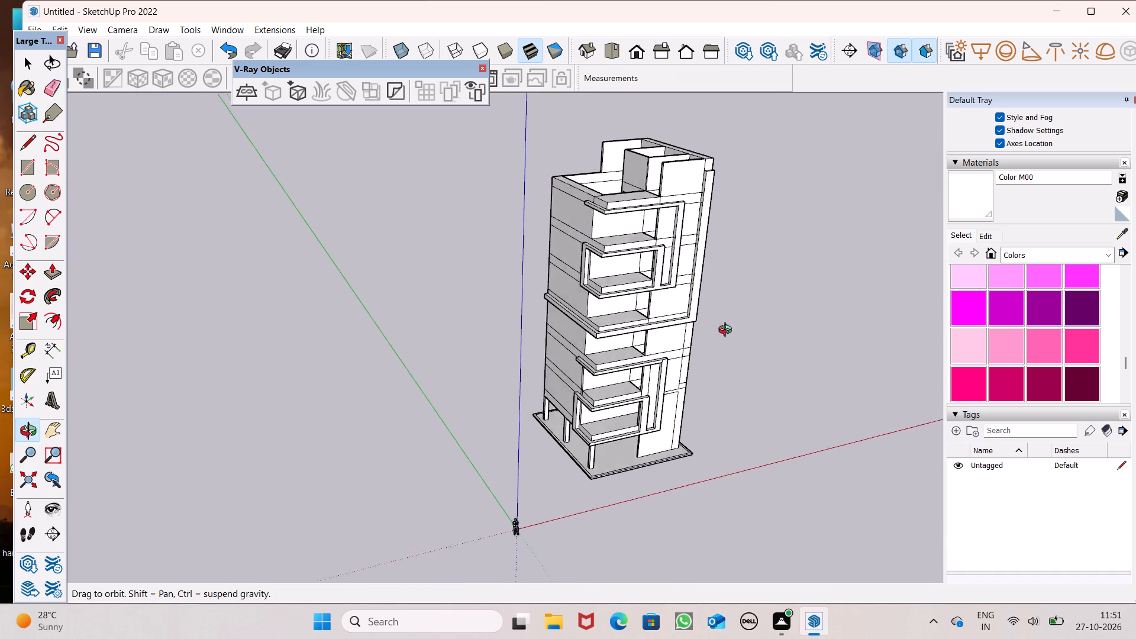
middle_drag(728, 331, 689, 319)
scroll(727, 288, down, 1)
middle_drag(724, 347, 717, 319)
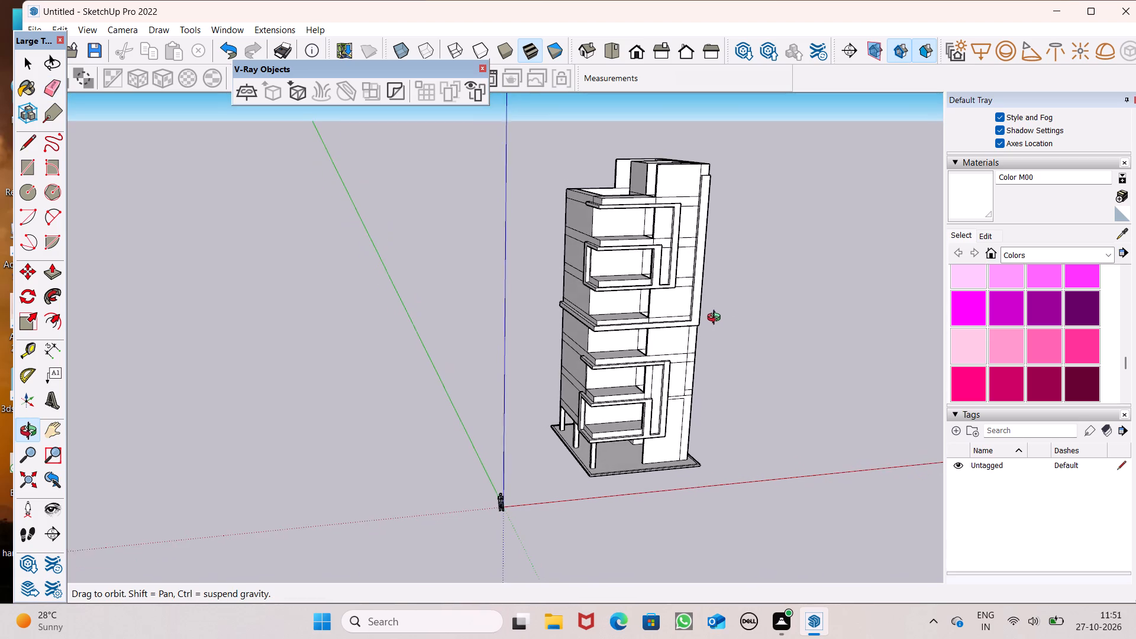
middle_drag(717, 319, 715, 319)
middle_drag(709, 309, 599, 321)
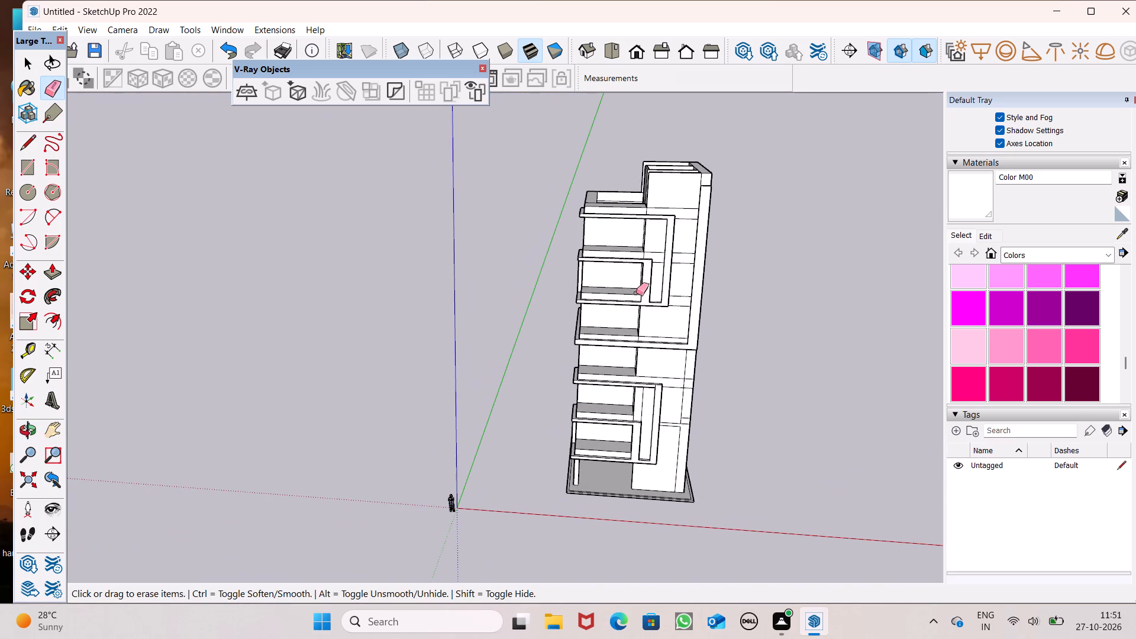
scroll(640, 293, up, 9)
scroll(652, 309, down, 4)
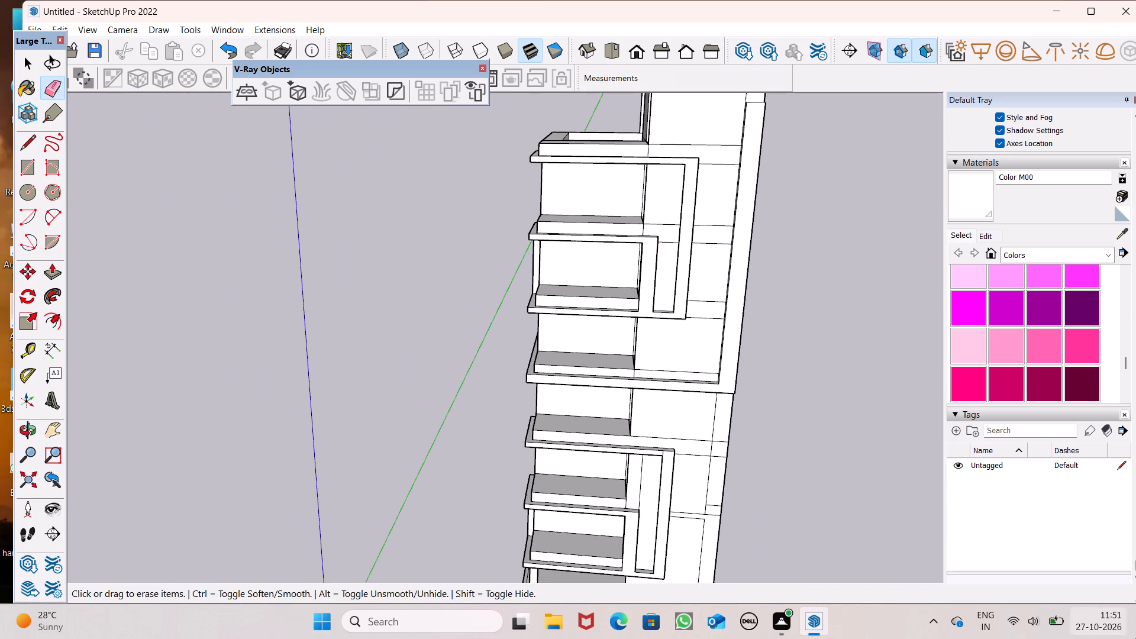
Draw a vertical line about 11' 6 3/4" long on the front wall, from the upper outer frame's bottom corner to the wraparound band.
click(31, 135)
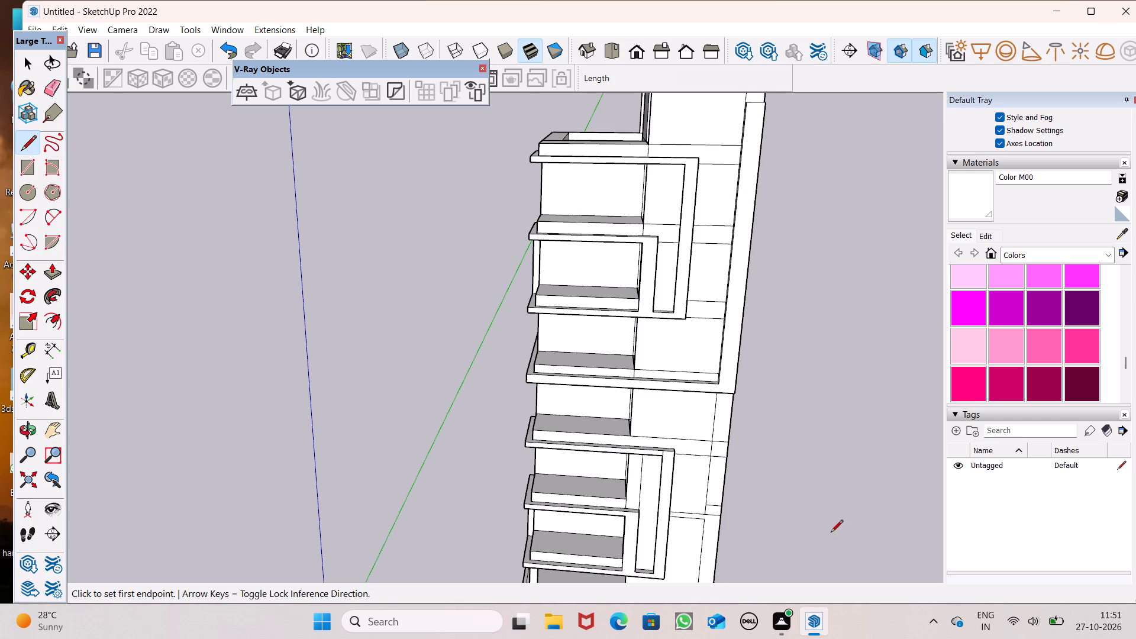
scroll(818, 495, up, 1)
middle_drag(798, 446, 747, 347)
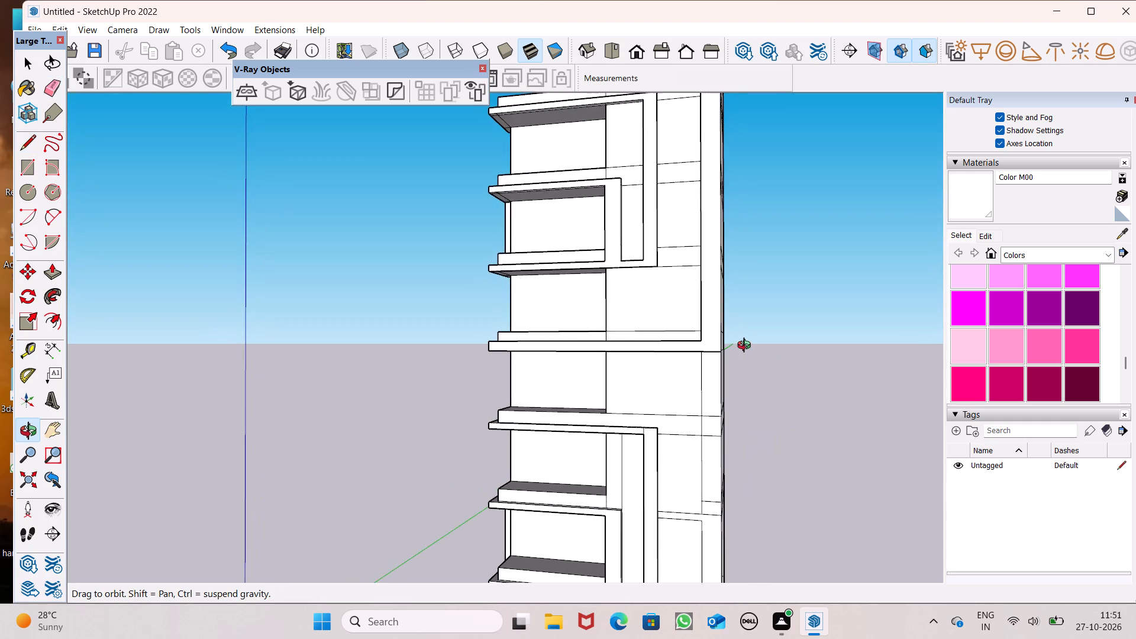
middle_drag(747, 347, 852, 281)
scroll(545, 254, up, 7)
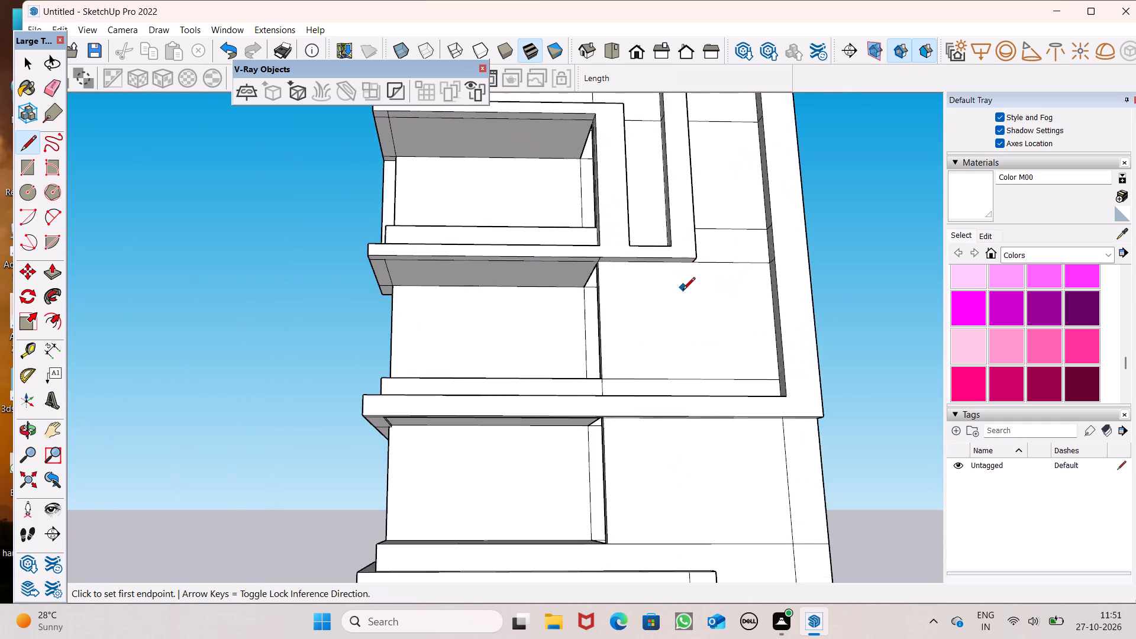
scroll(683, 291, up, 8)
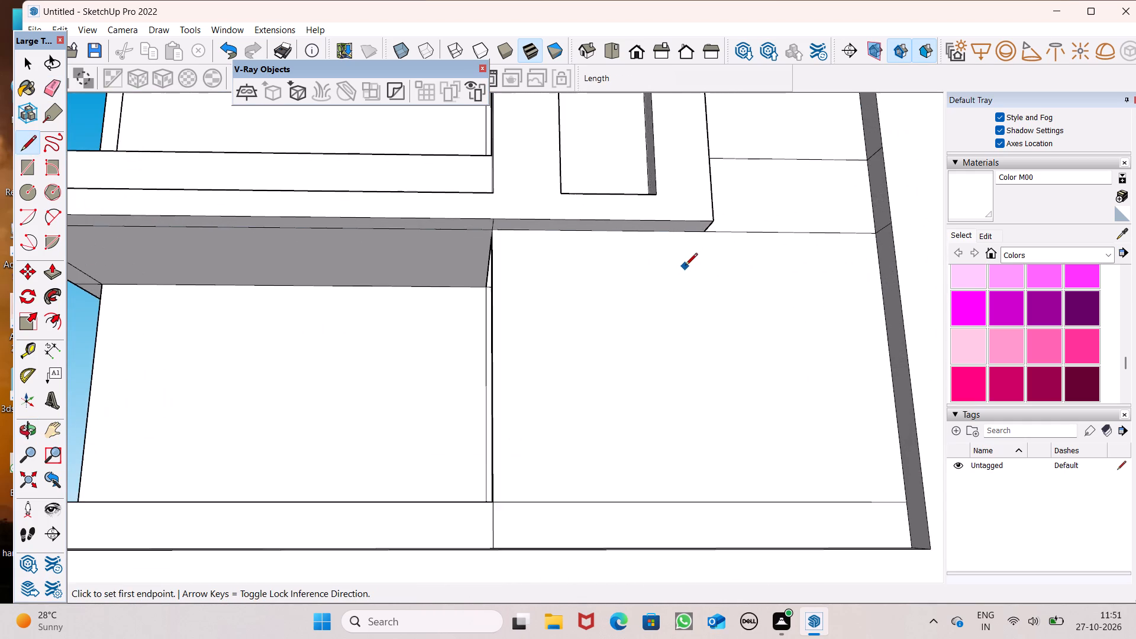
scroll(685, 266, down, 3)
middle_drag(700, 269, 749, 340)
middle_drag(738, 344, 721, 279)
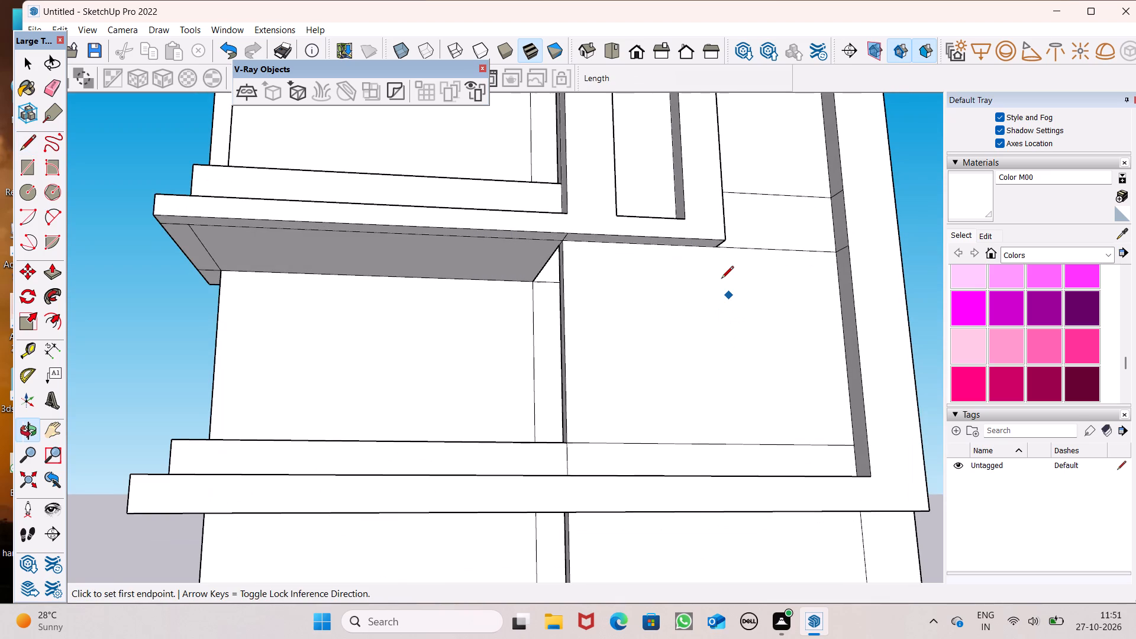
click(722, 249)
scroll(735, 462, up, 1)
middle_drag(735, 462, 761, 575)
scroll(761, 575, up, 1)
scroll(737, 522, up, 3)
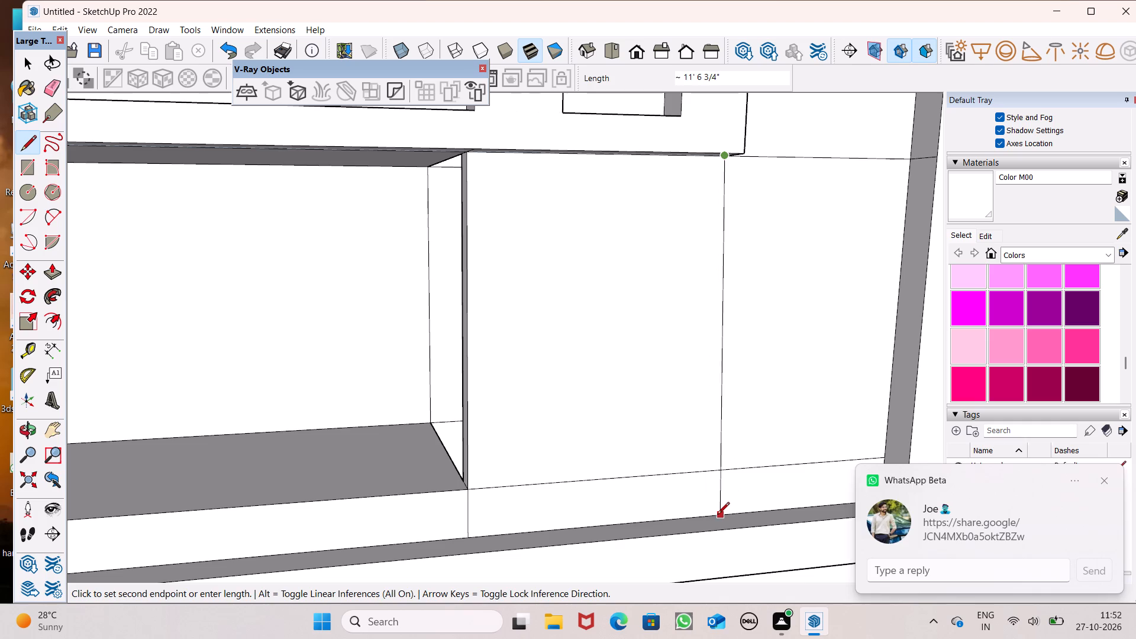
click(707, 515)
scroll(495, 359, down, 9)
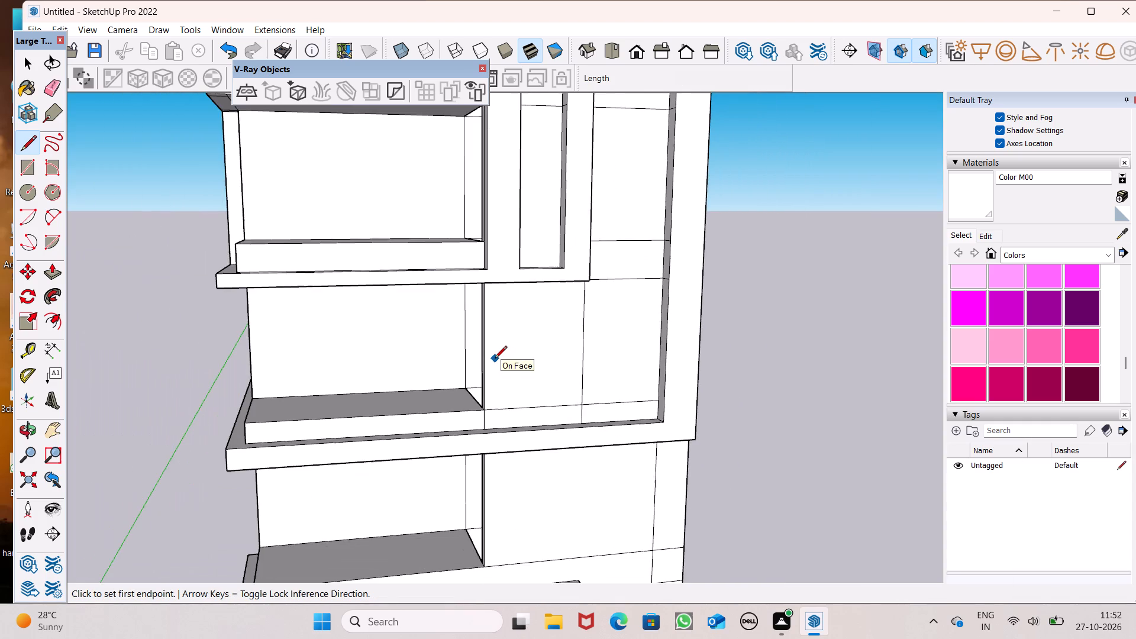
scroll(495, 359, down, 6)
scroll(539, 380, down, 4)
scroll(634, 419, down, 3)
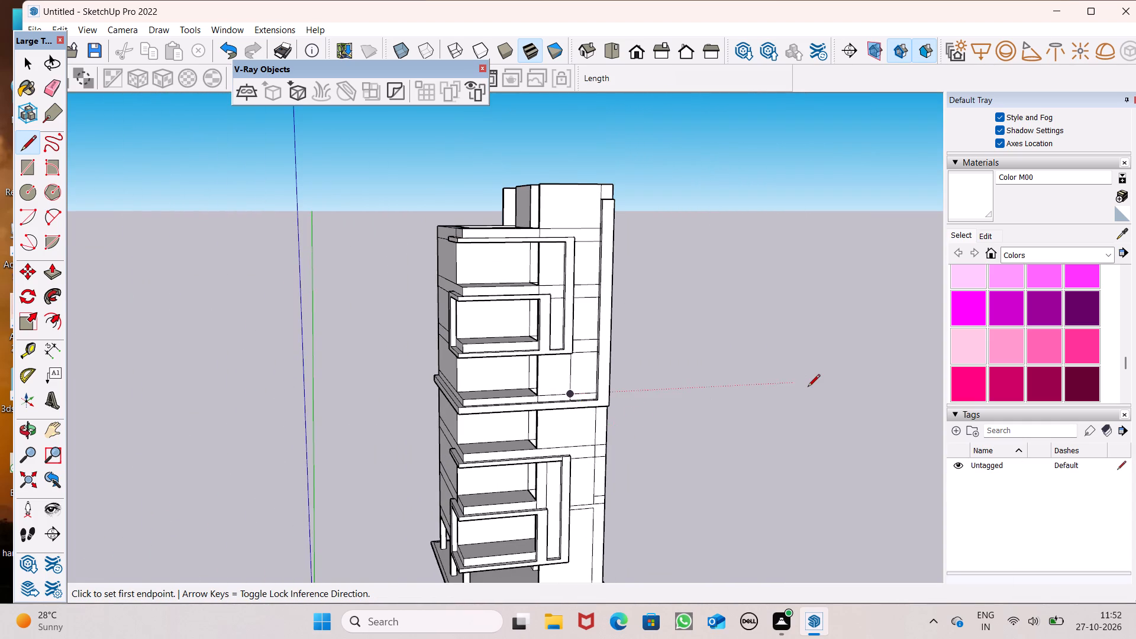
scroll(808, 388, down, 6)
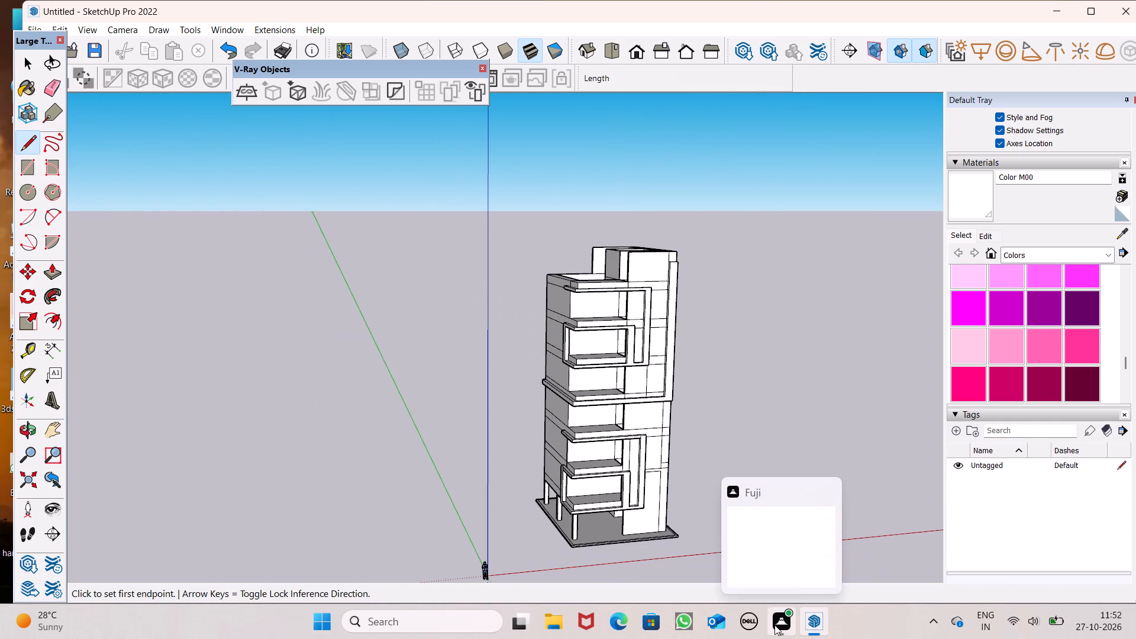
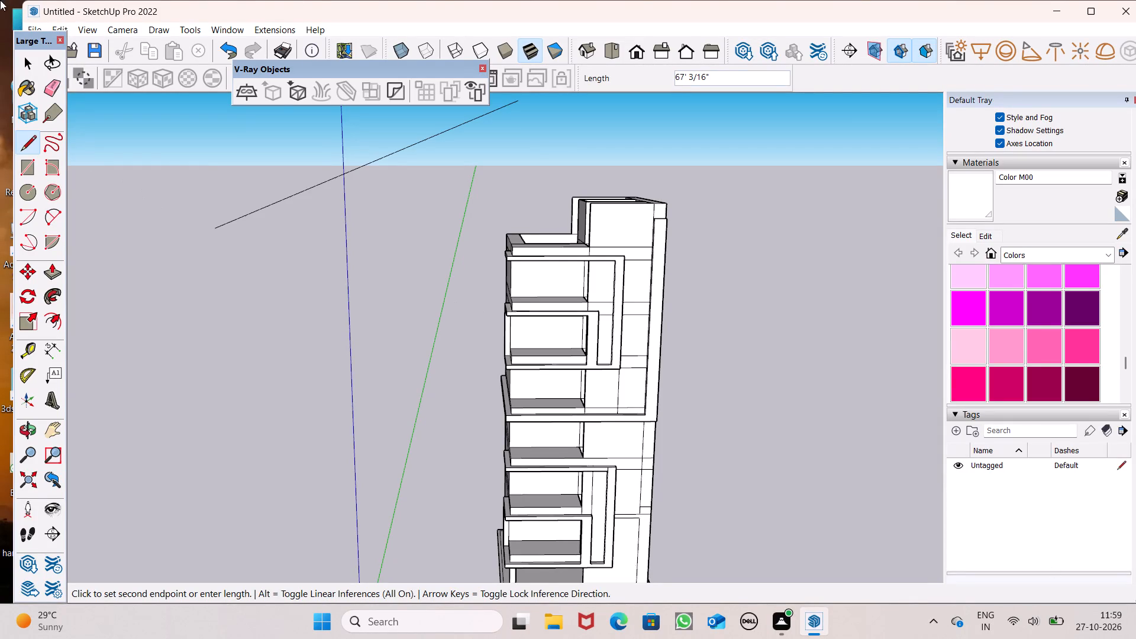
Leave the Line tool and examine the tower's front elevation, from the ground-floor columns to the roof.
key(space)
scroll(485, 181, down, 6)
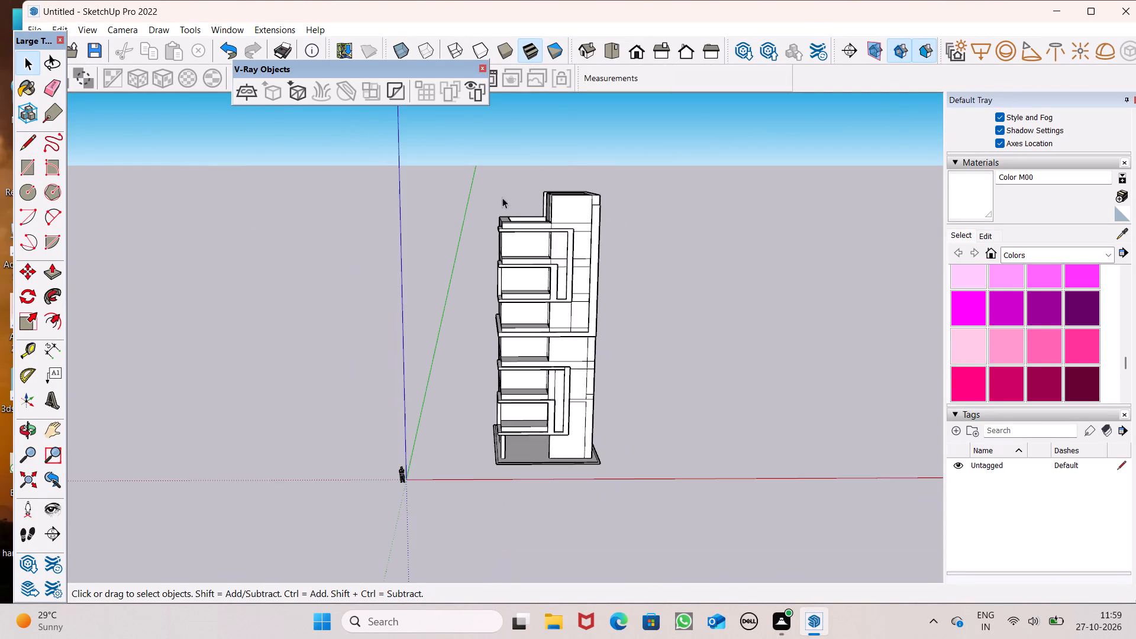
scroll(557, 234, up, 1)
scroll(558, 235, down, 2)
middle_drag(651, 328, 668, 304)
scroll(658, 261, down, 3)
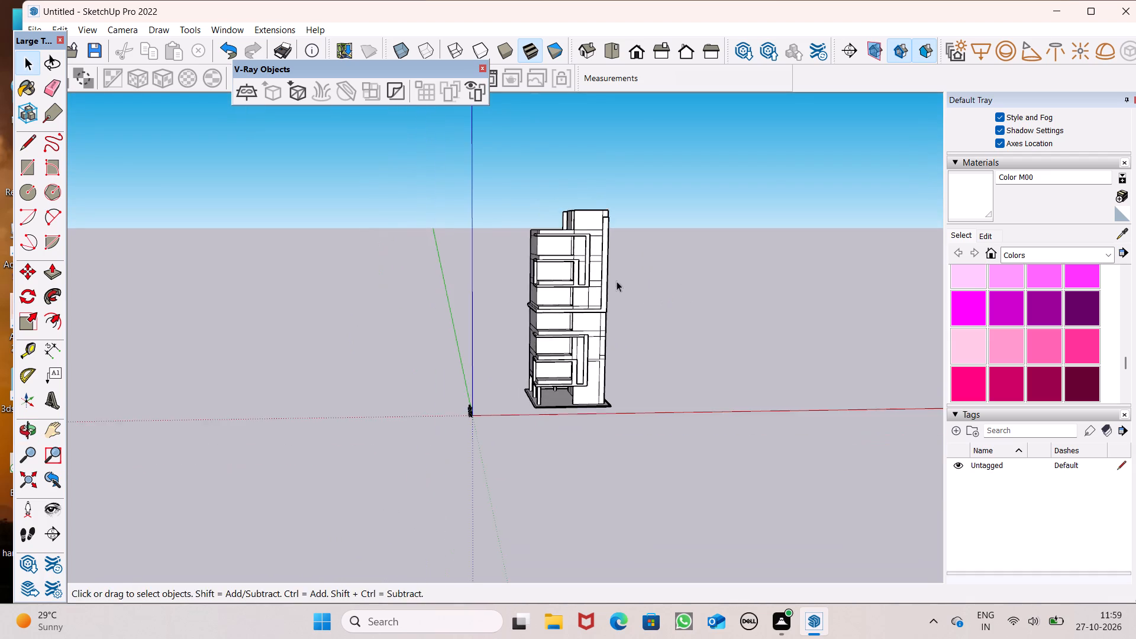
middle_drag(617, 281, 635, 285)
scroll(608, 284, up, 8)
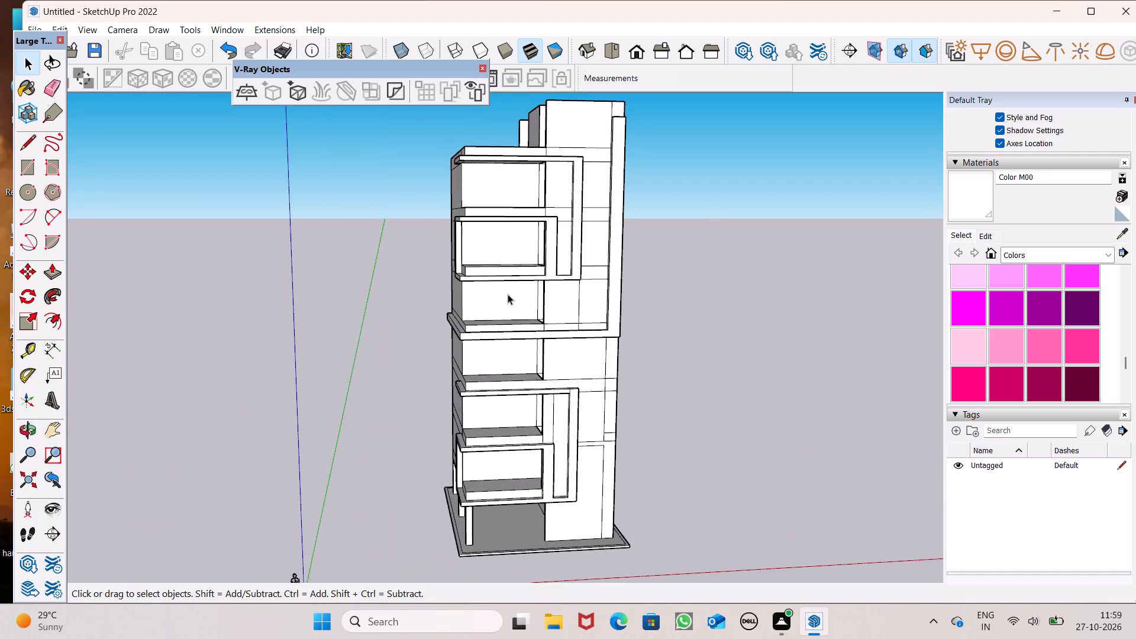
middle_drag(506, 294, 476, 241)
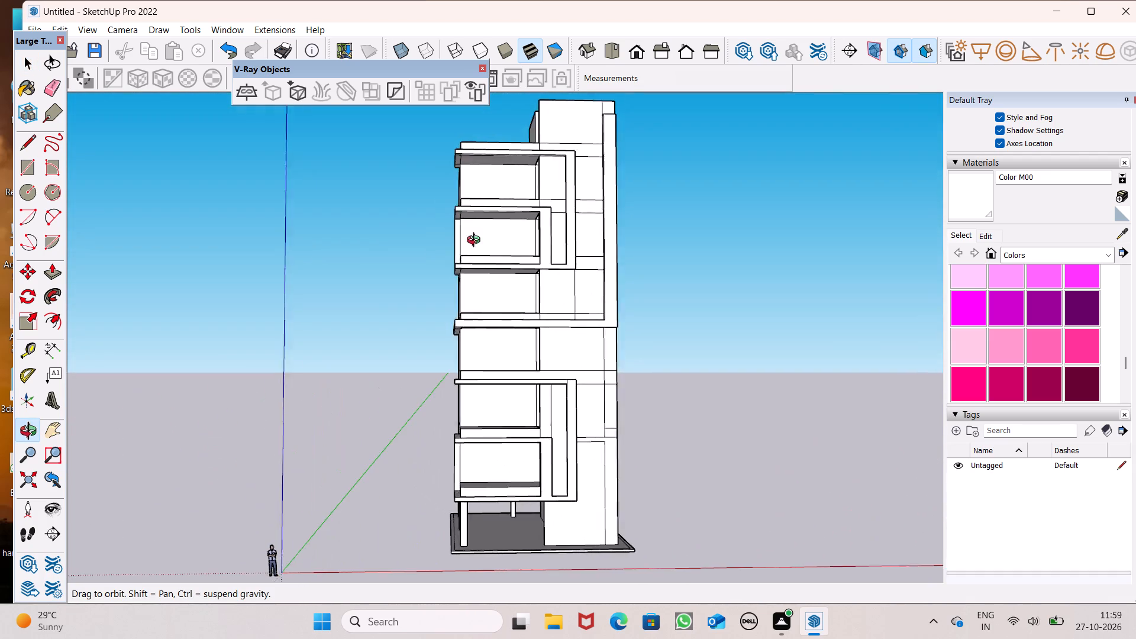
middle_drag(476, 241, 475, 246)
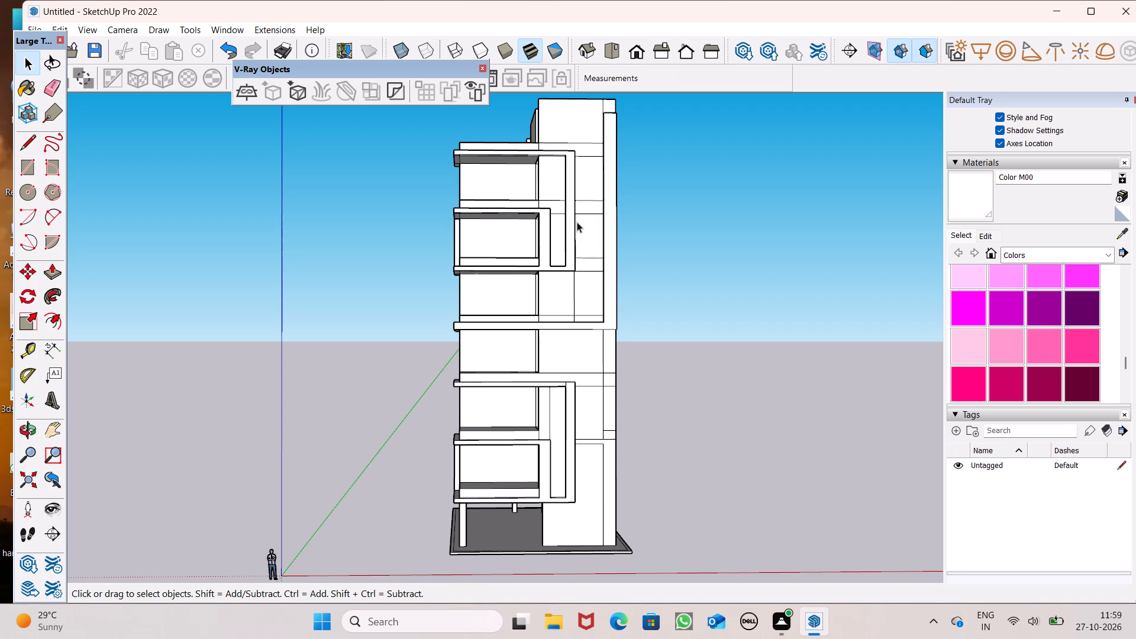
scroll(590, 262, down, 4)
scroll(535, 402, up, 8)
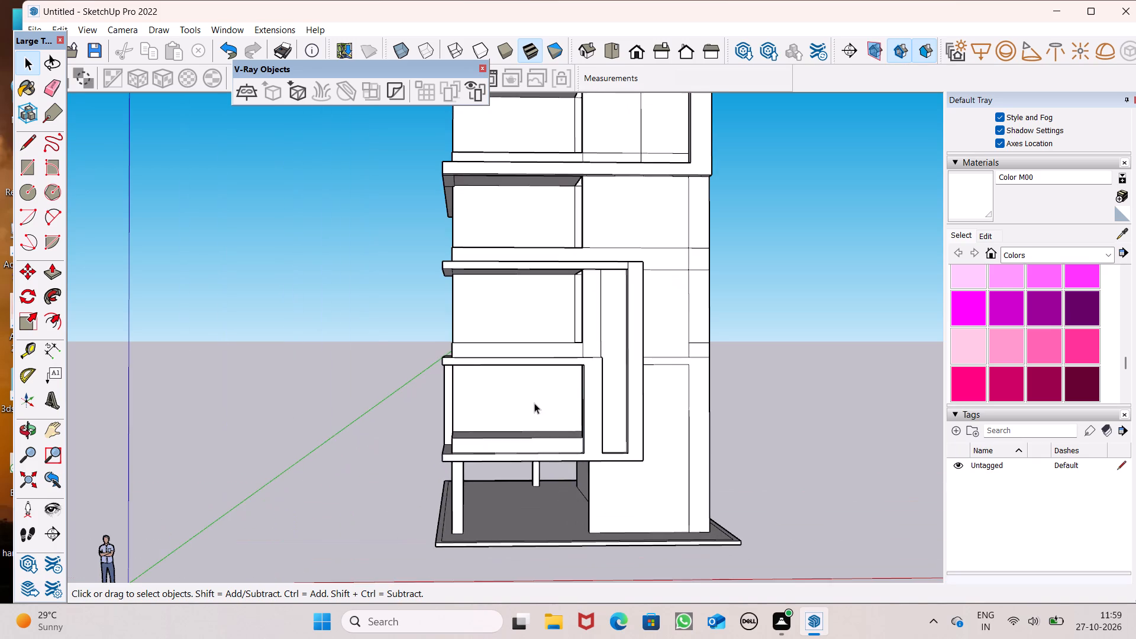
middle_drag(534, 409, 528, 430)
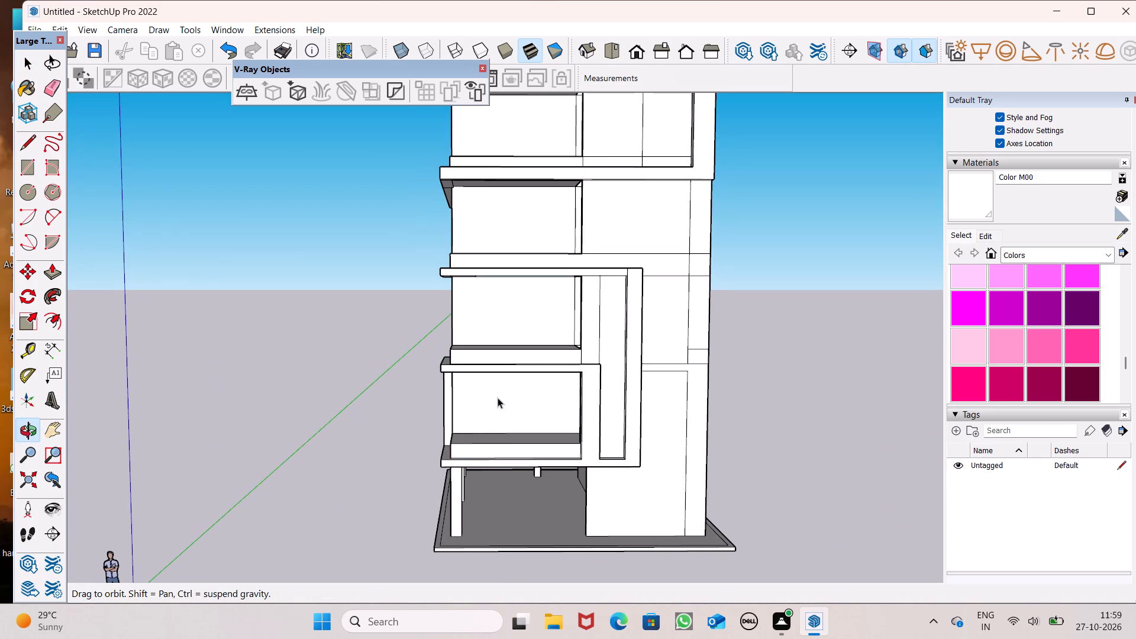
scroll(498, 398, down, 1)
Push/Pull the slab-edge strip behind the second-lowest balcony 6' 11 3/8" across the recess to the opposite wall.
middle_drag(520, 399, 882, 477)
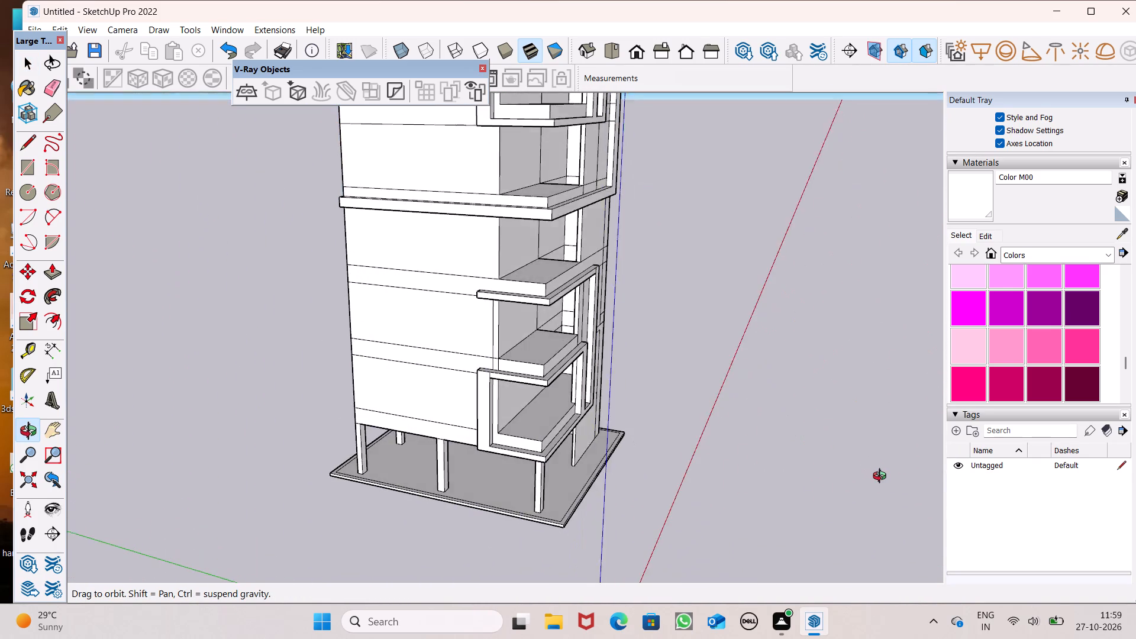
middle_drag(882, 477, 857, 472)
scroll(625, 318, up, 6)
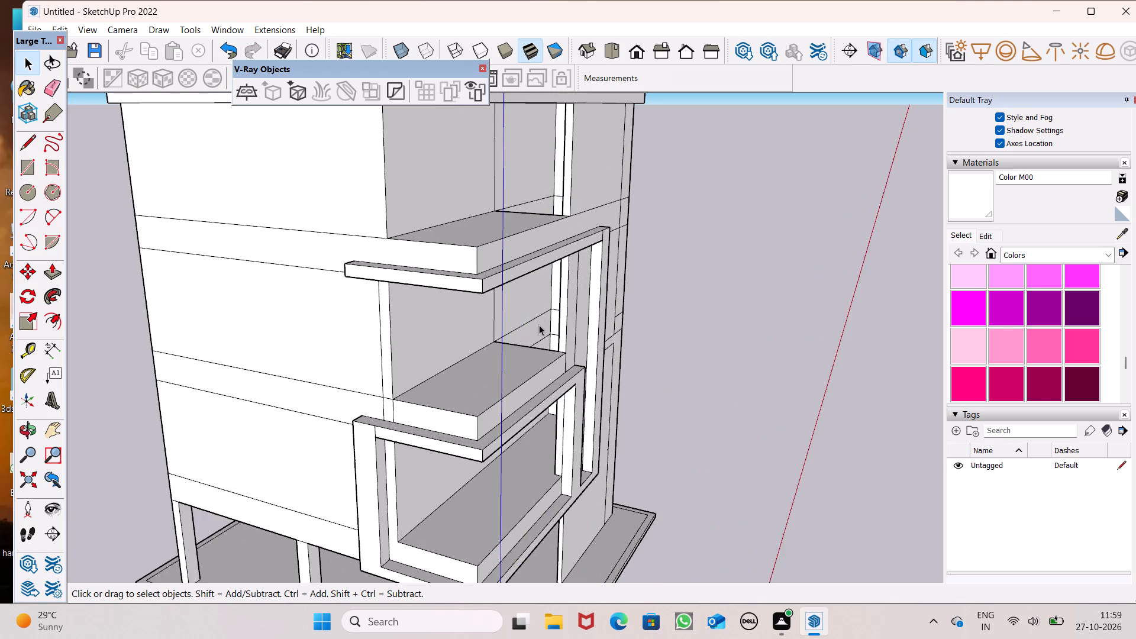
scroll(539, 325, up, 8)
middle_drag(532, 346, 565, 362)
scroll(563, 359, up, 1)
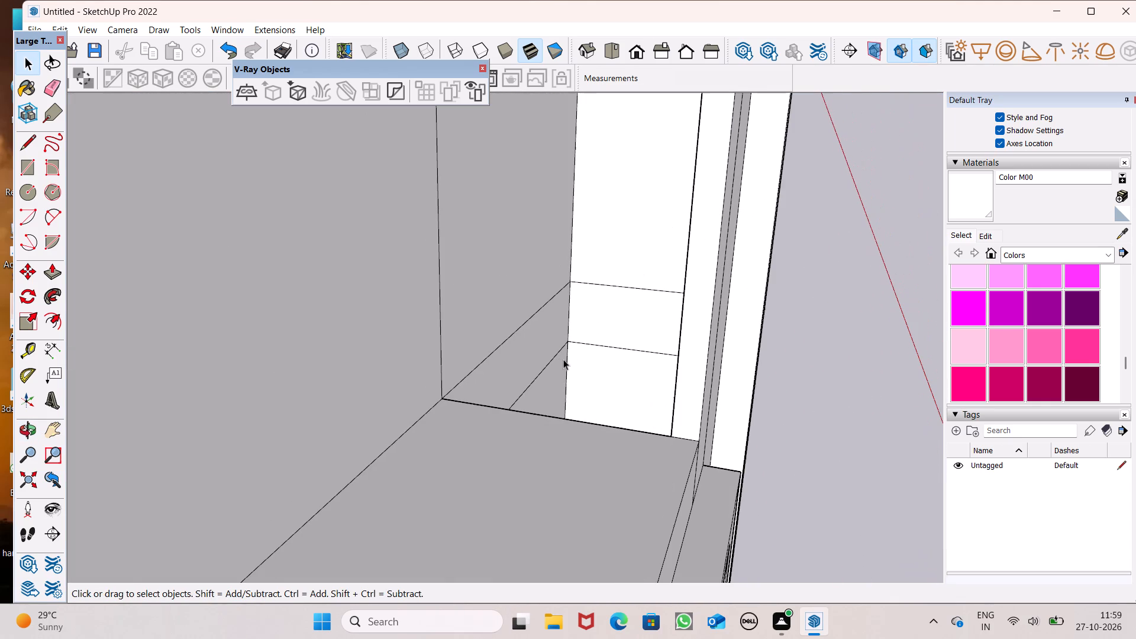
click(51, 282)
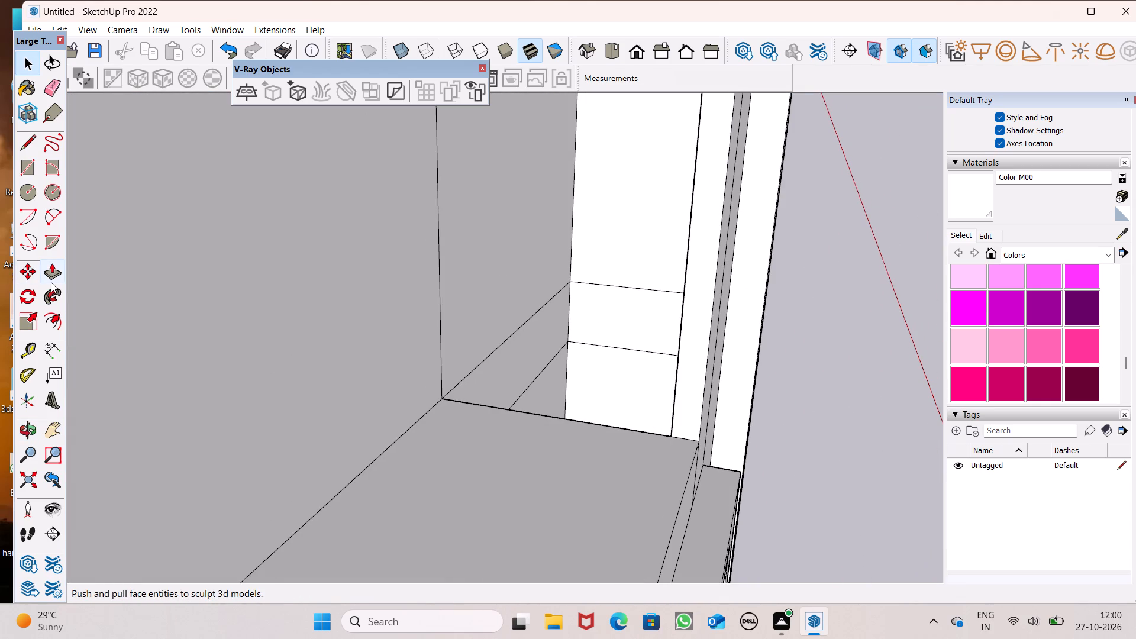
drag(490, 395, 493, 415)
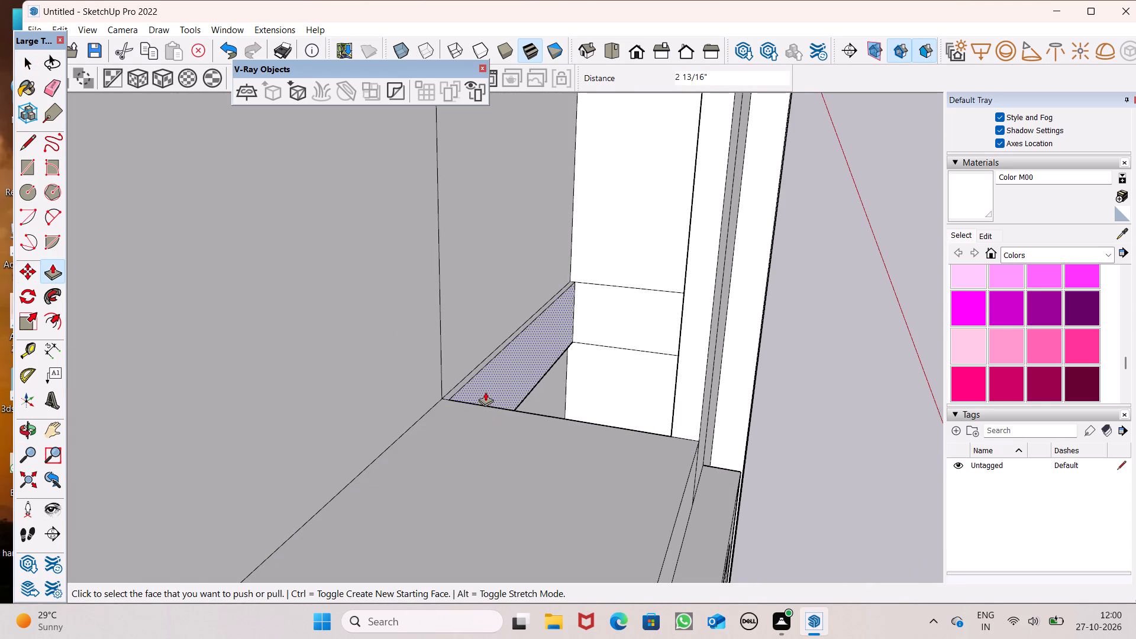
key(ctrl+z)
ctrl+middle_drag(562, 434, 629, 419)
ctrl+scroll(562, 434, up, 1)
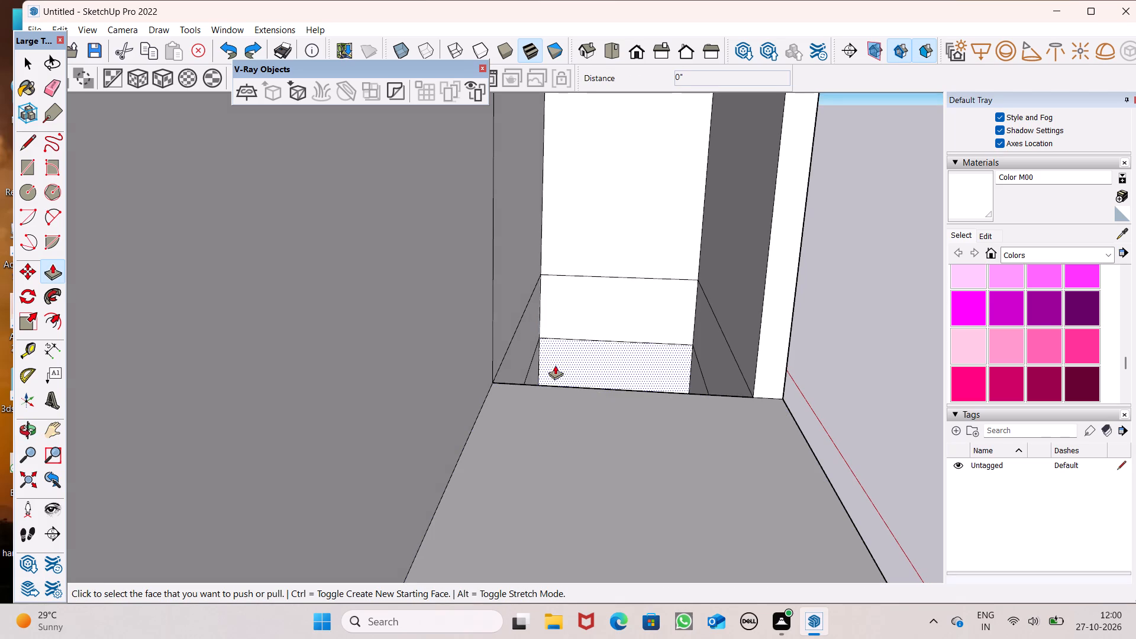
drag(514, 356, 701, 373)
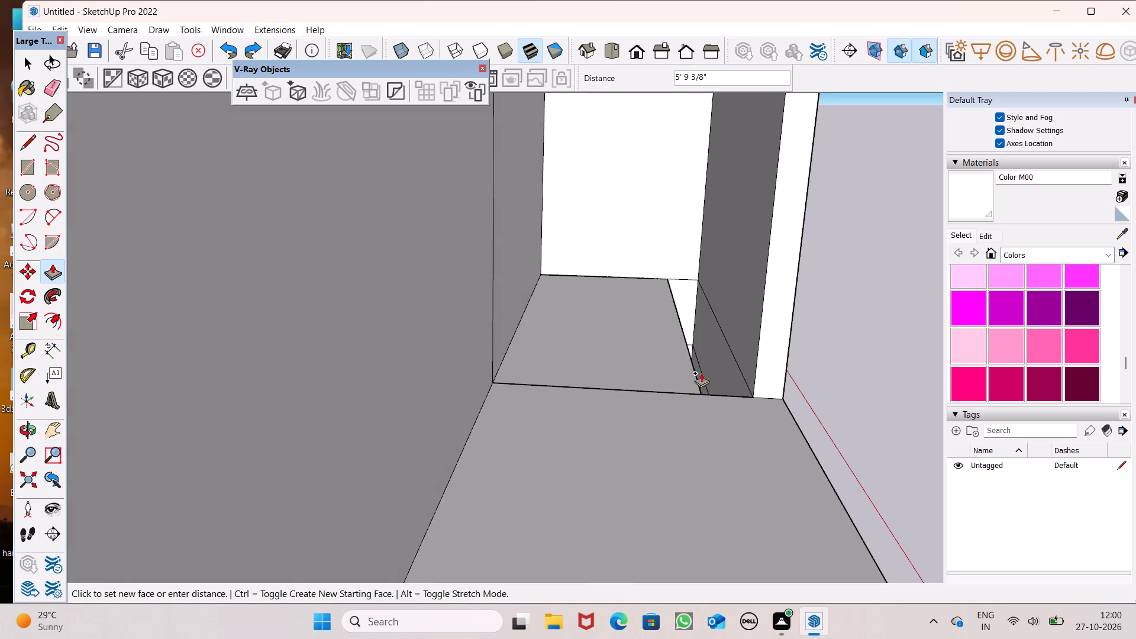
drag(701, 373, 757, 401)
Push/Pull the slab-edge strip at the third balcony from the bottom 6' 11 3/8" across its recess.
middle_drag(730, 417, 579, 444)
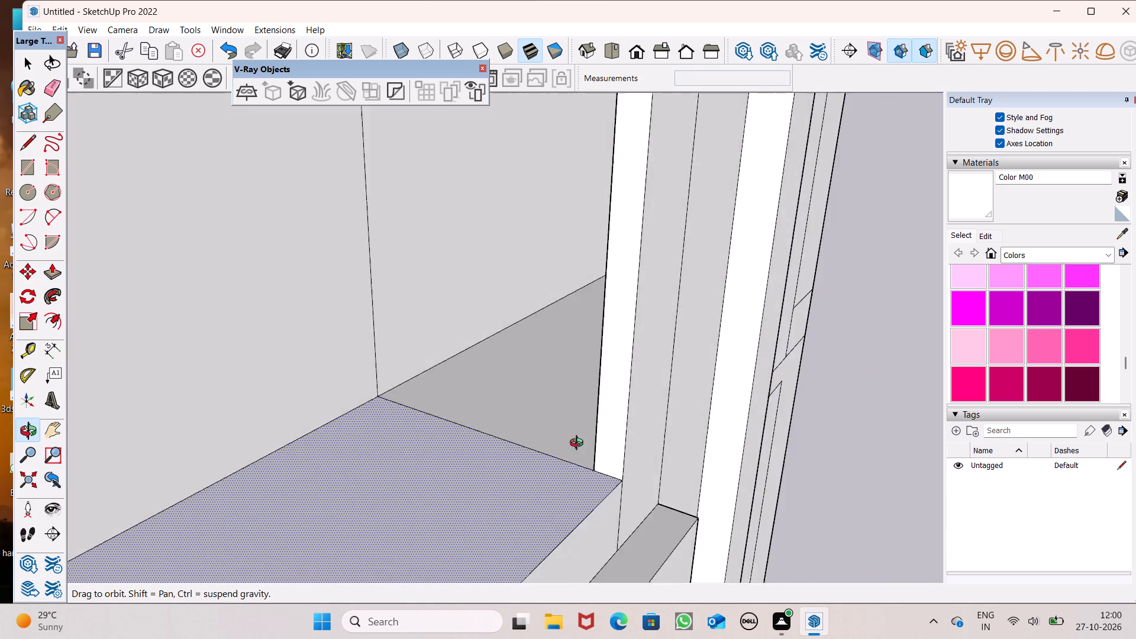
middle_drag(579, 444, 572, 424)
scroll(581, 317, down, 16)
scroll(508, 195, up, 7)
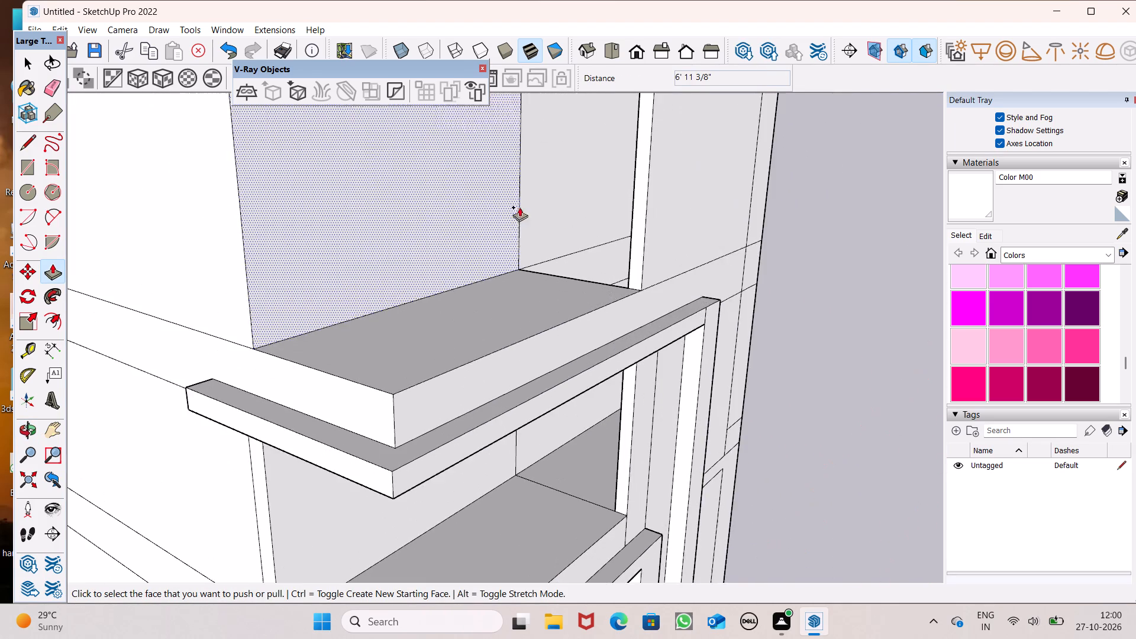
middle_drag(561, 257, 608, 295)
scroll(613, 292, up, 5)
drag(560, 290, 727, 349)
Push/Pull the slab-edge strip at the balcony above the continuous ledge 6' 11 3/8" across its recess.
scroll(609, 305, down, 7)
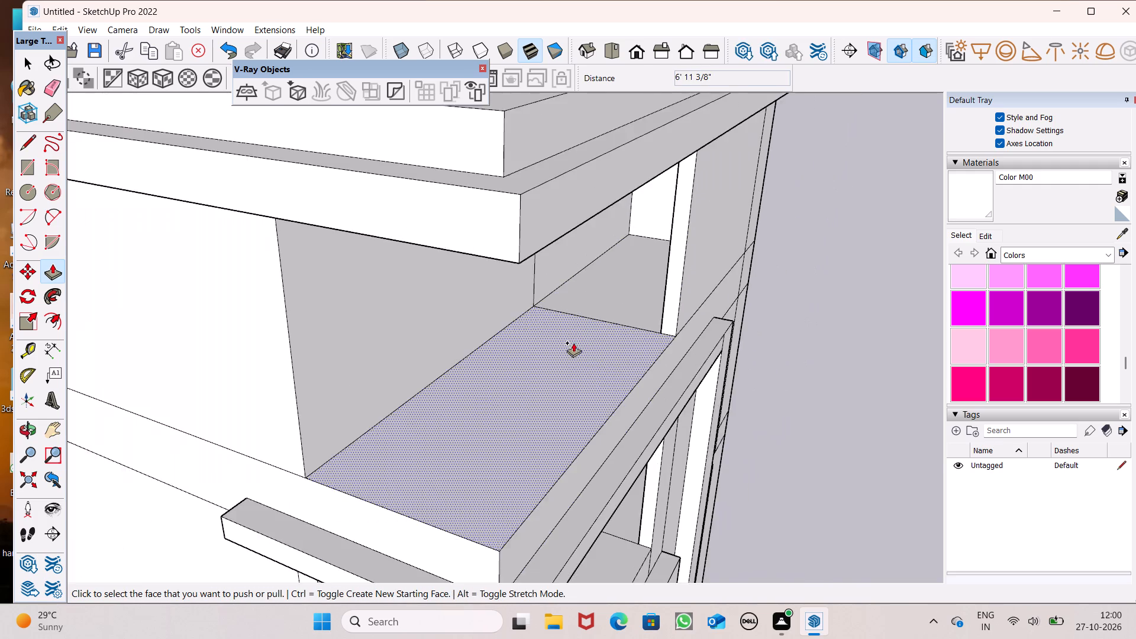
scroll(573, 343, down, 6)
scroll(576, 169, up, 6)
drag(577, 169, 633, 203)
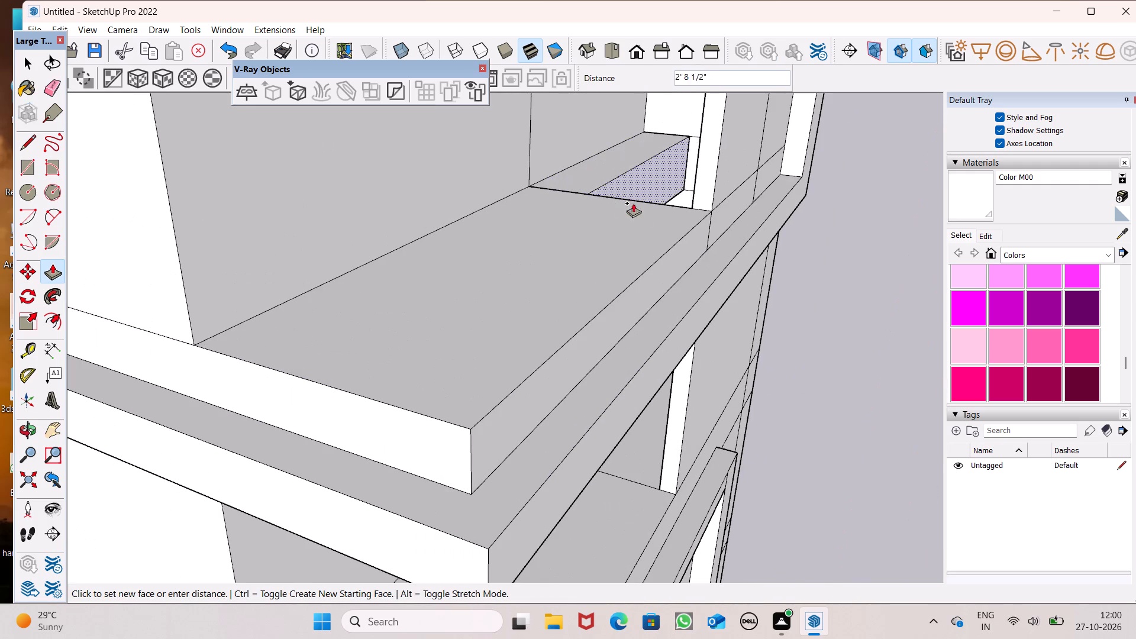
drag(633, 203, 687, 211)
Push/Pull the slab-edge strip at the upper framed balcony 6' 11 3/8" across its recess to the opposite wall.
scroll(673, 229, down, 15)
scroll(622, 304, down, 2)
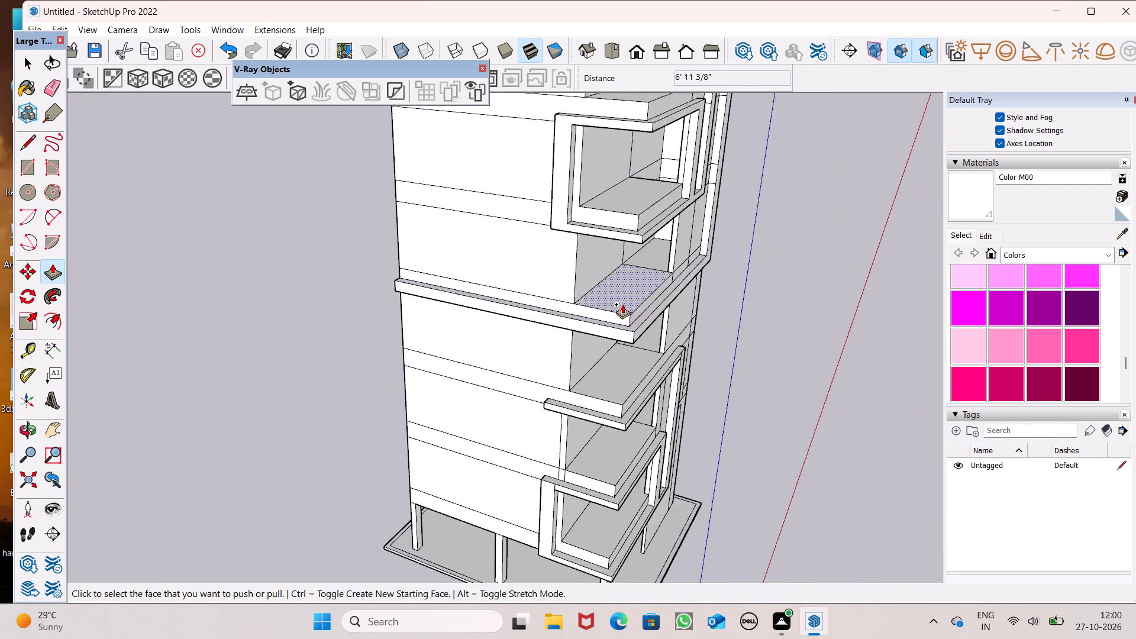
scroll(622, 304, down, 4)
scroll(624, 186, up, 6)
scroll(667, 241, up, 8)
scroll(583, 231, up, 4)
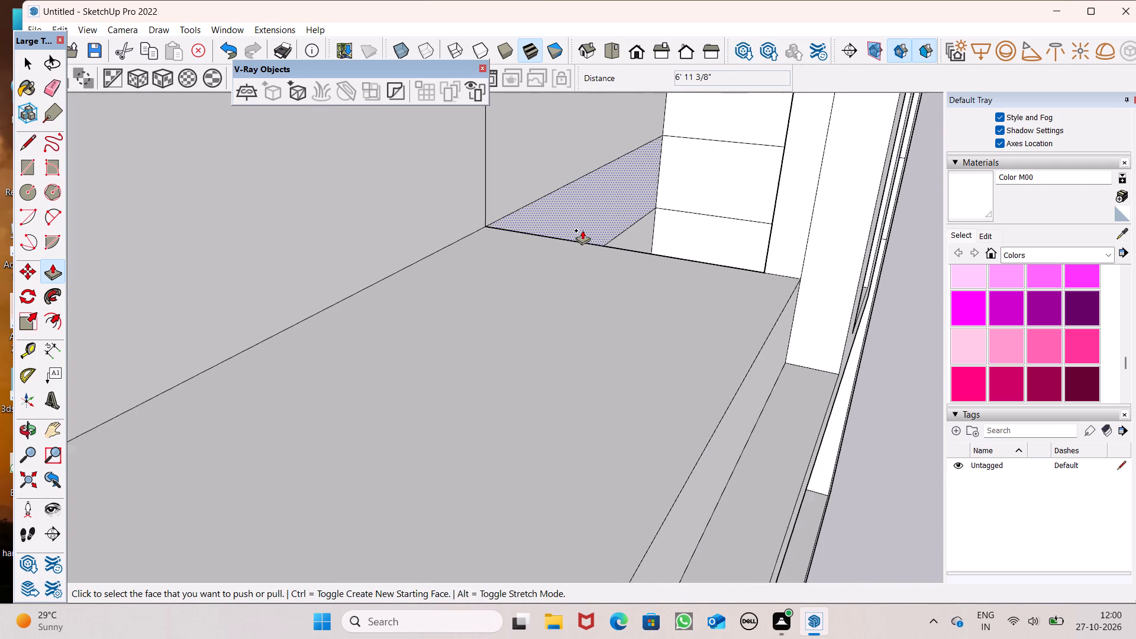
drag(578, 218, 773, 270)
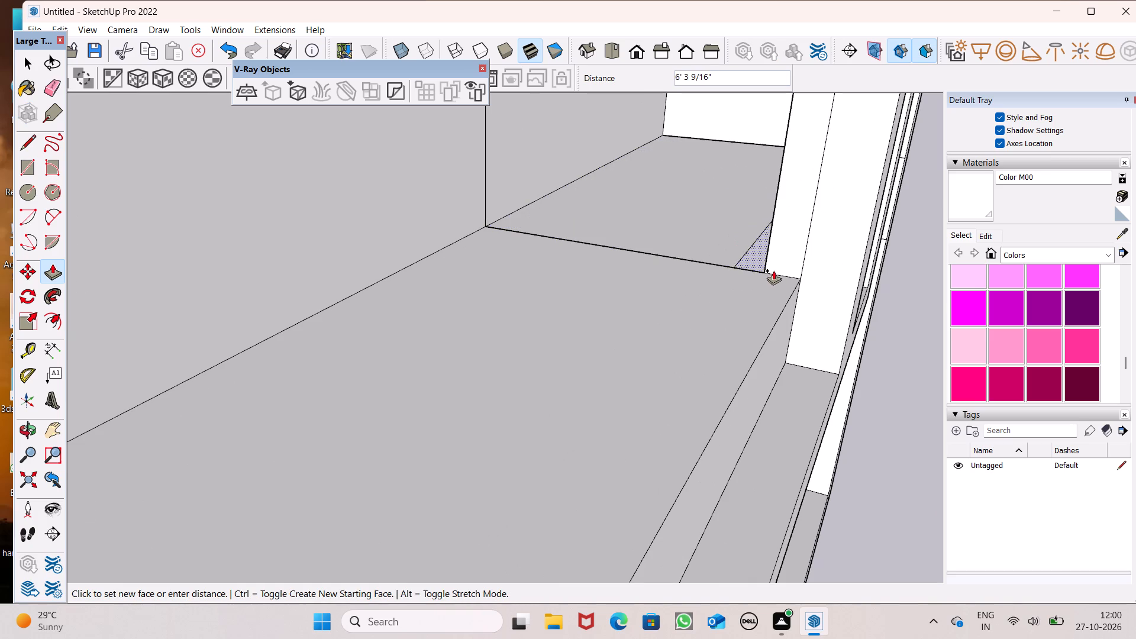
drag(773, 270, 762, 272)
Push/Pull the slab-edge strip at the topmost balcony, above the framed one, 6' 11 3/8" across its recess.
scroll(653, 302, down, 15)
scroll(641, 117, up, 12)
drag(625, 164, 870, 286)
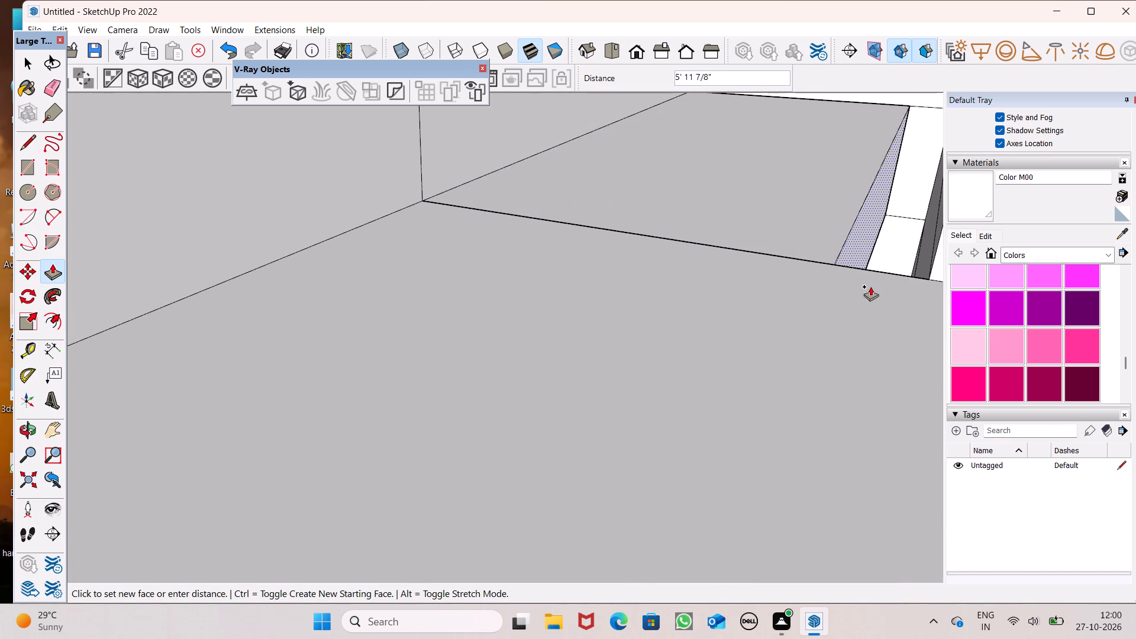
drag(870, 286, 922, 275)
Push/Pull the slab-edge strip beside the rooftop room 6' 11 3/8" across the gap to the parapet wall.
scroll(643, 250, down, 4)
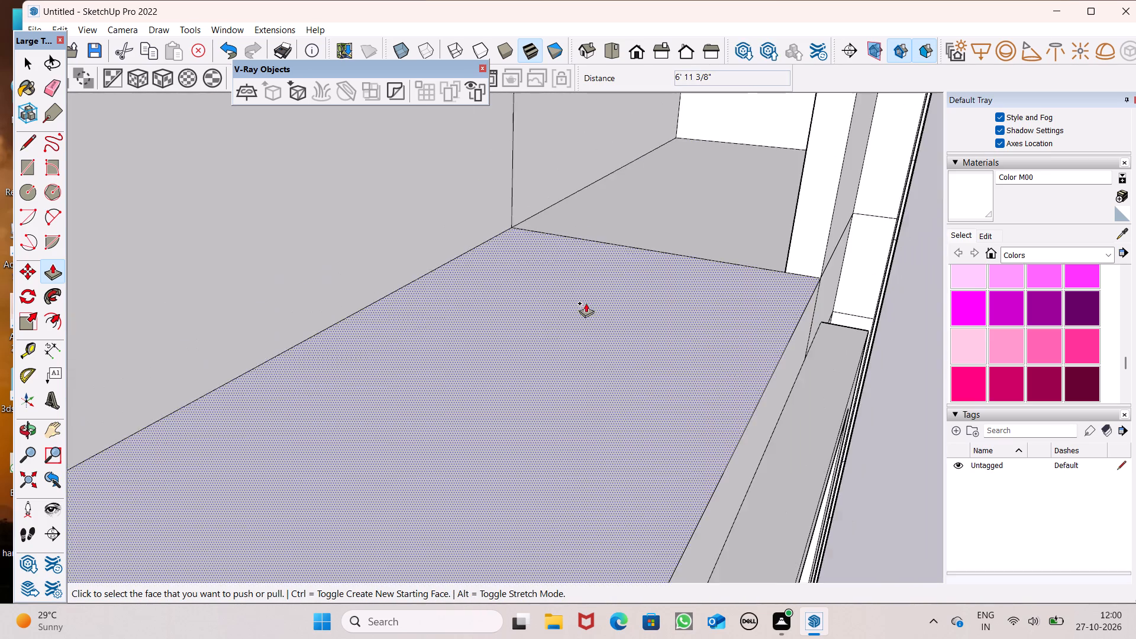
scroll(586, 303, down, 10)
scroll(547, 337, up, 1)
scroll(549, 341, down, 12)
scroll(582, 197, up, 6)
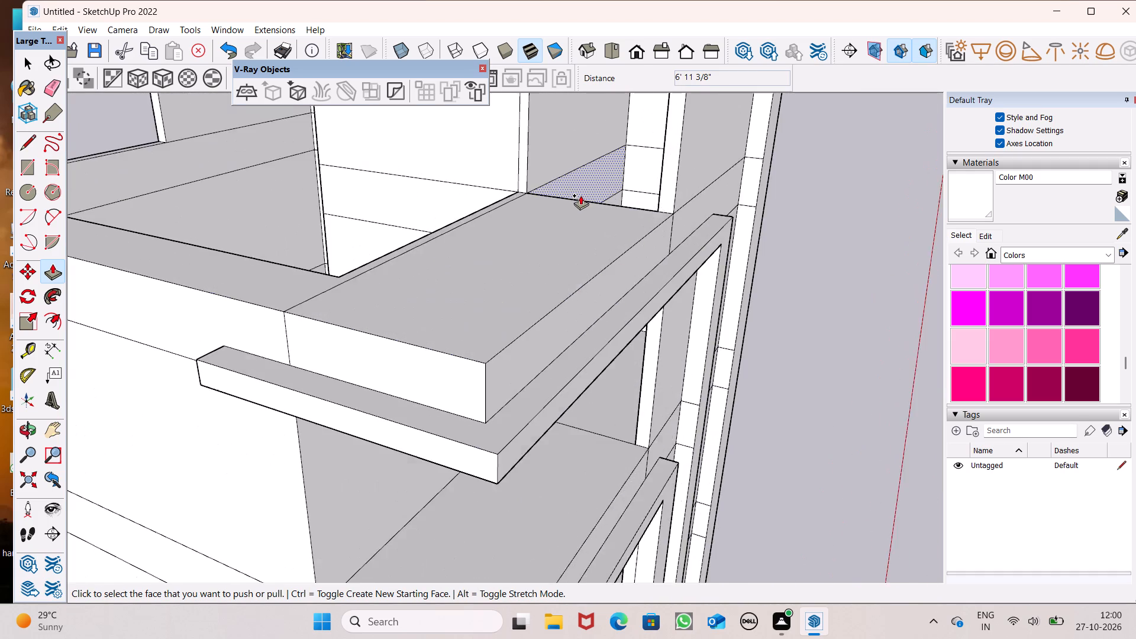
scroll(580, 195, up, 2)
scroll(583, 225, down, 7)
scroll(590, 295, down, 7)
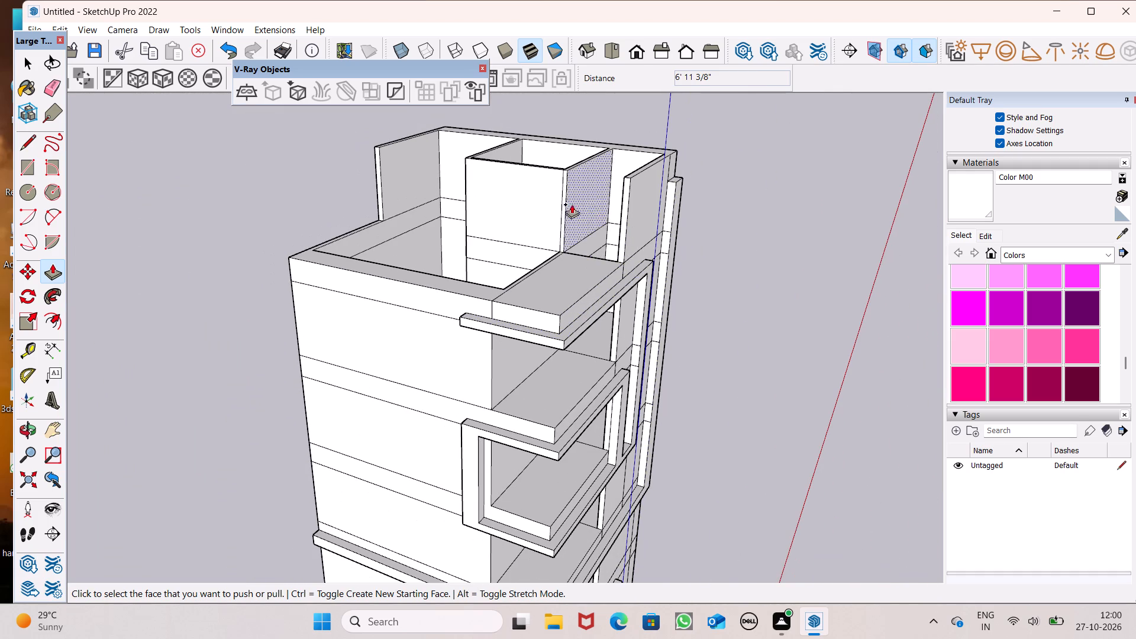
scroll(543, 267, down, 1)
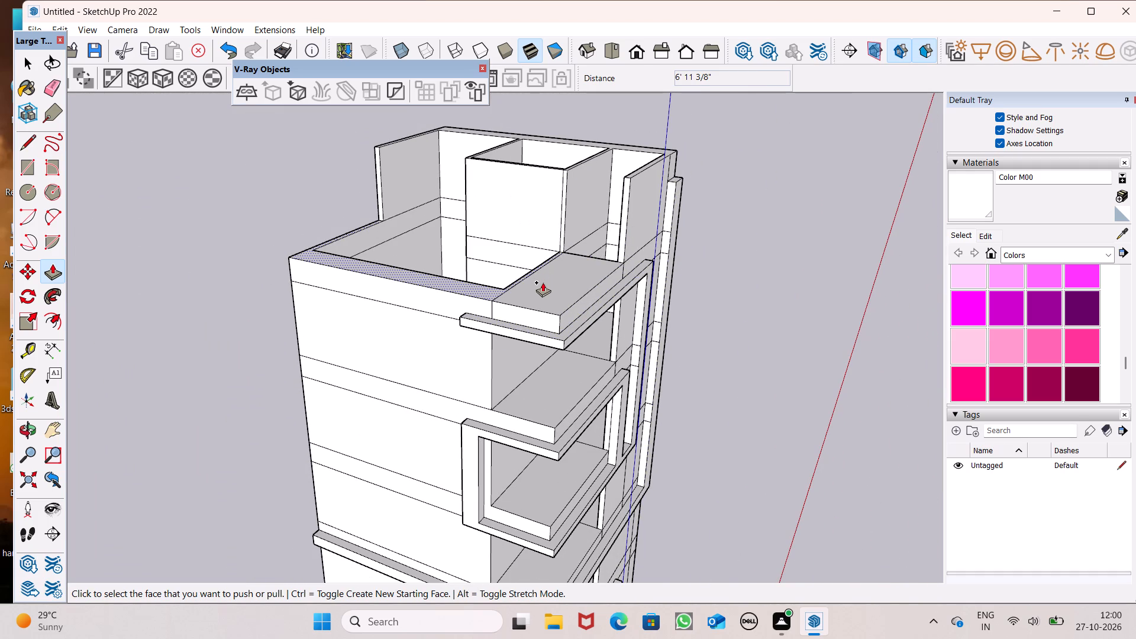
middle_drag(596, 250, 614, 307)
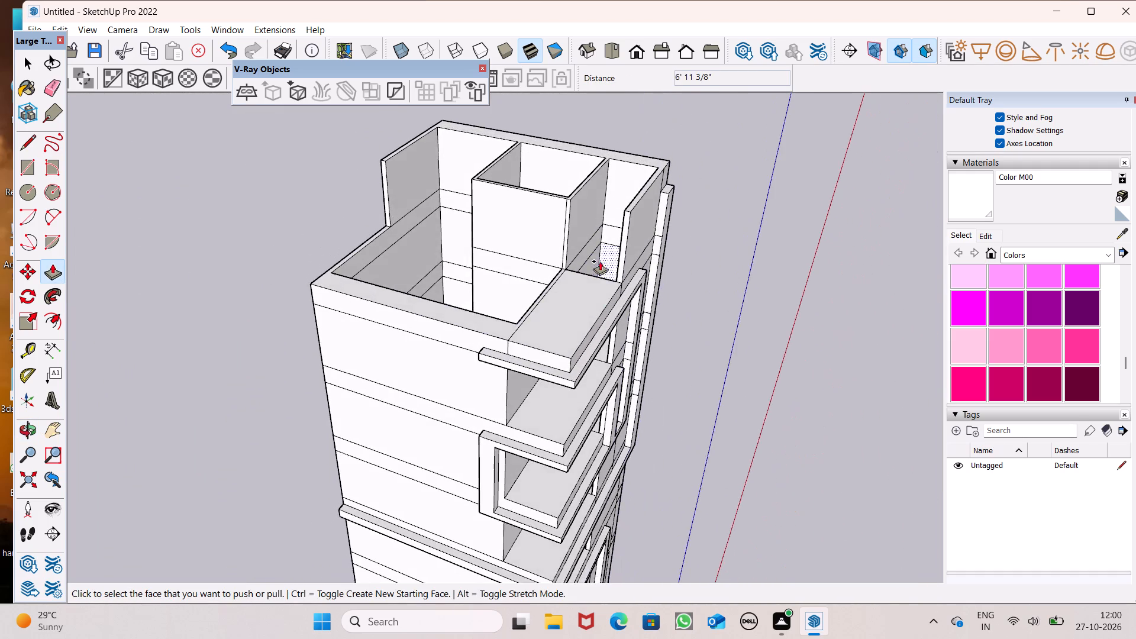
scroll(597, 259, up, 5)
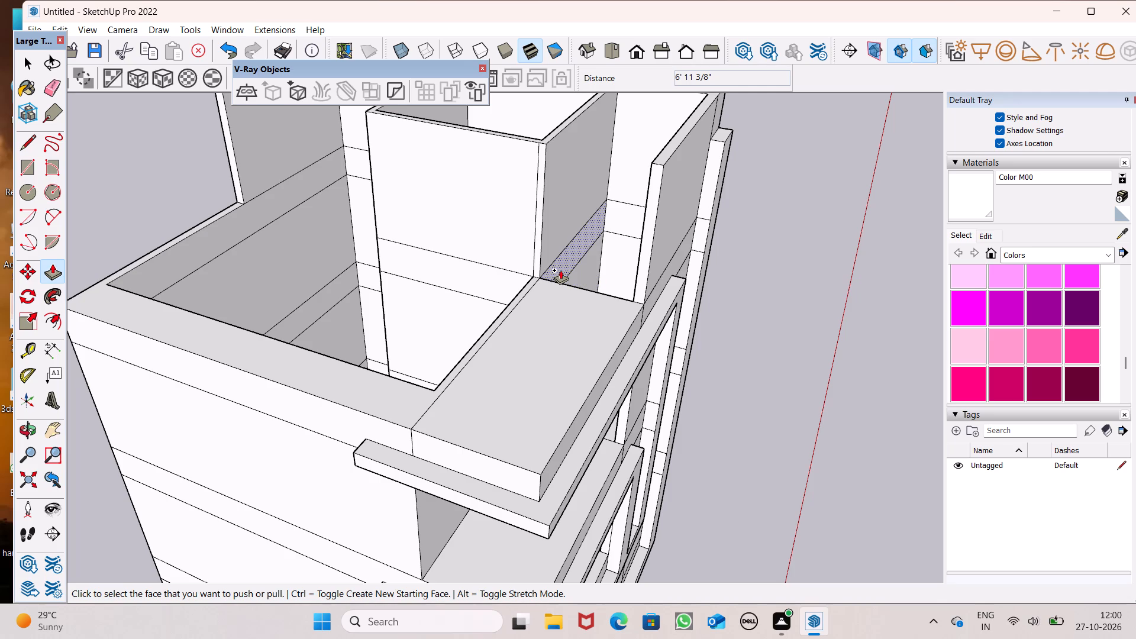
drag(560, 270, 635, 301)
Examine the tower from several angles, checking the balcony recesses, roof level and overall massing.
scroll(499, 191, down, 8)
middle_drag(520, 309, 380, 244)
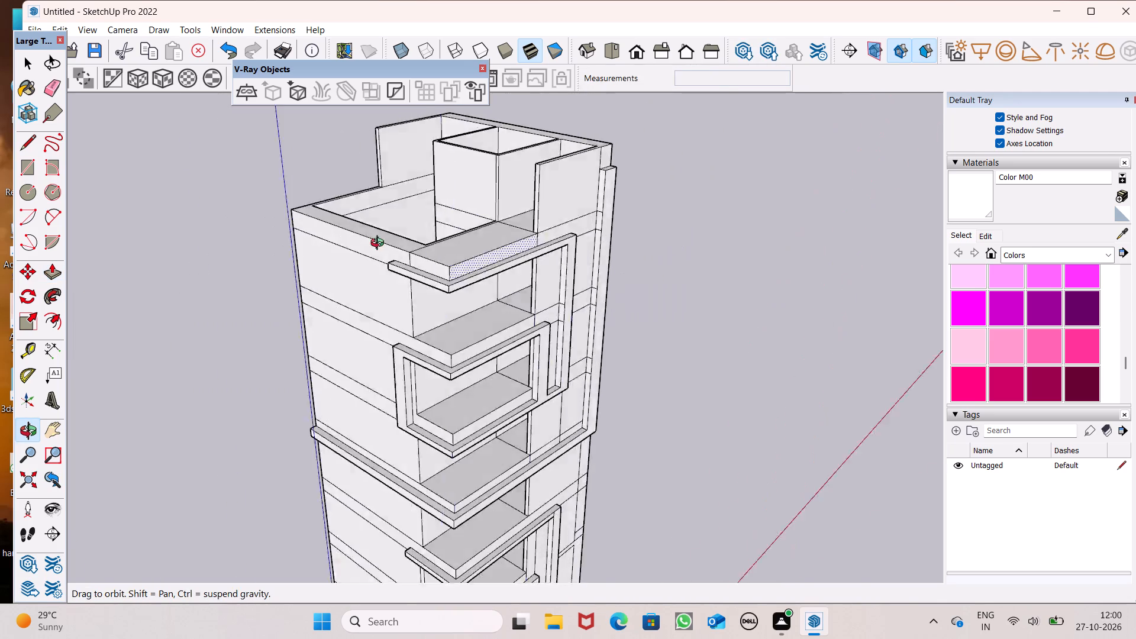
middle_drag(380, 244, 313, 210)
scroll(314, 211, up, 1)
scroll(460, 306, down, 5)
middle_drag(466, 377, 684, 363)
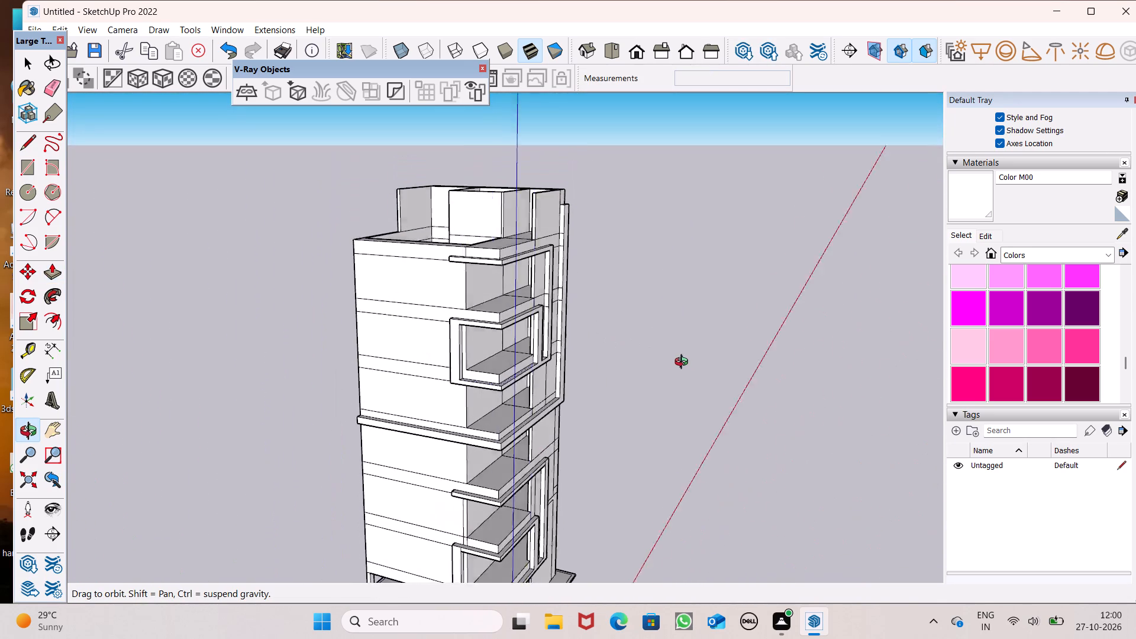
middle_drag(684, 363, 693, 341)
scroll(565, 305, down, 5)
scroll(533, 431, up, 5)
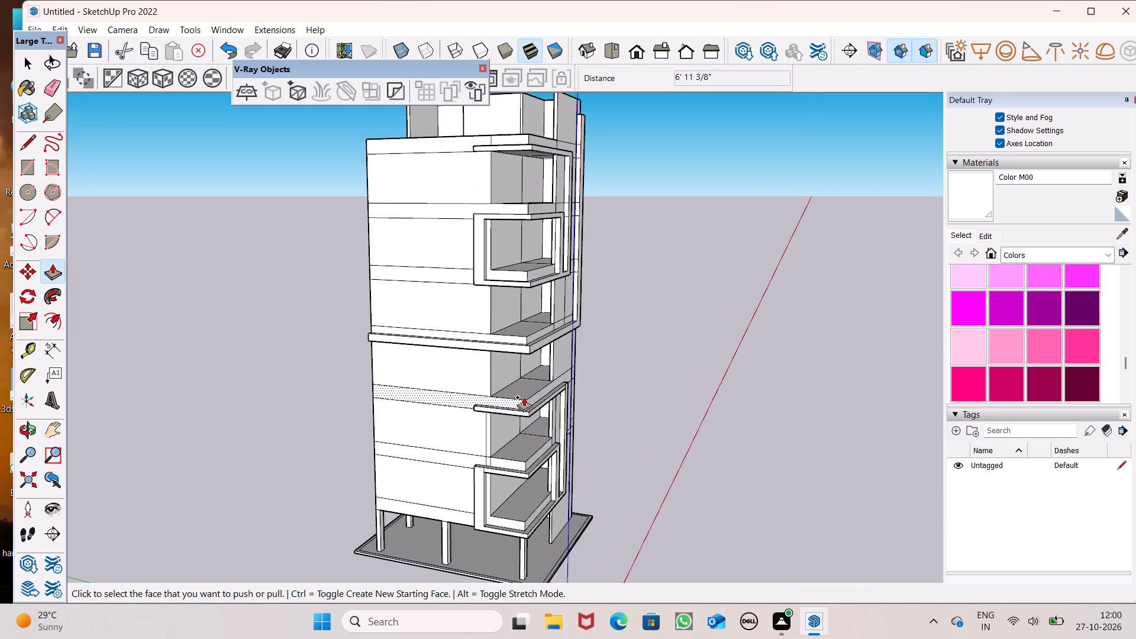
scroll(509, 370, down, 4)
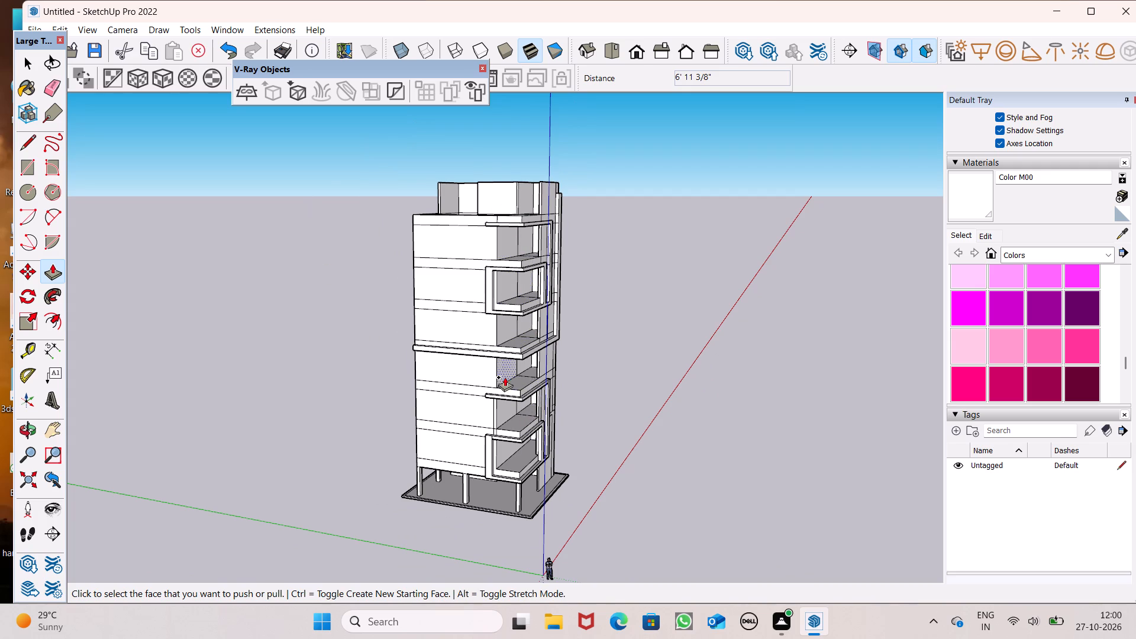
middle_drag(515, 437, 573, 423)
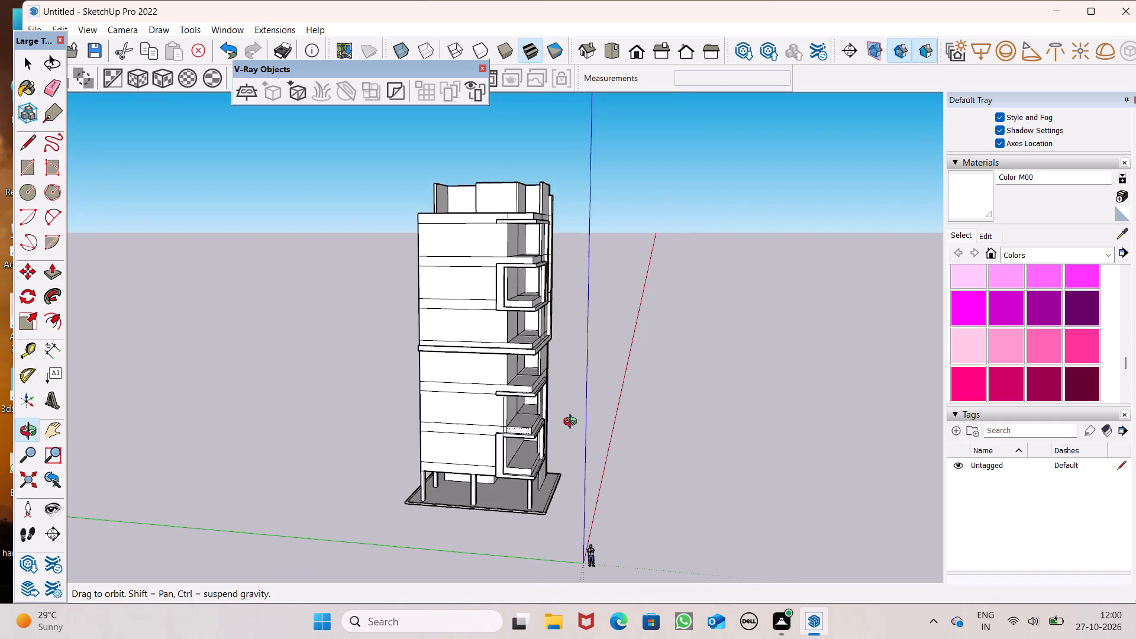
middle_drag(573, 423, 499, 367)
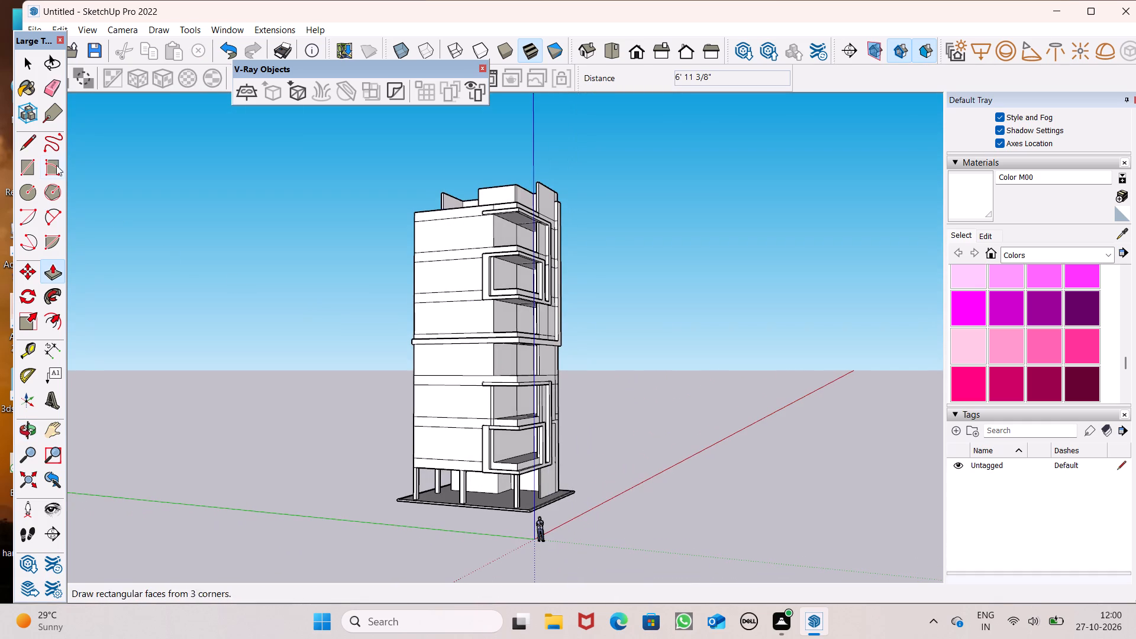
Erase the leftover seam lines on the side wall and the ceiling of the topmost balcony recess.
click(54, 83)
scroll(587, 248, up, 5)
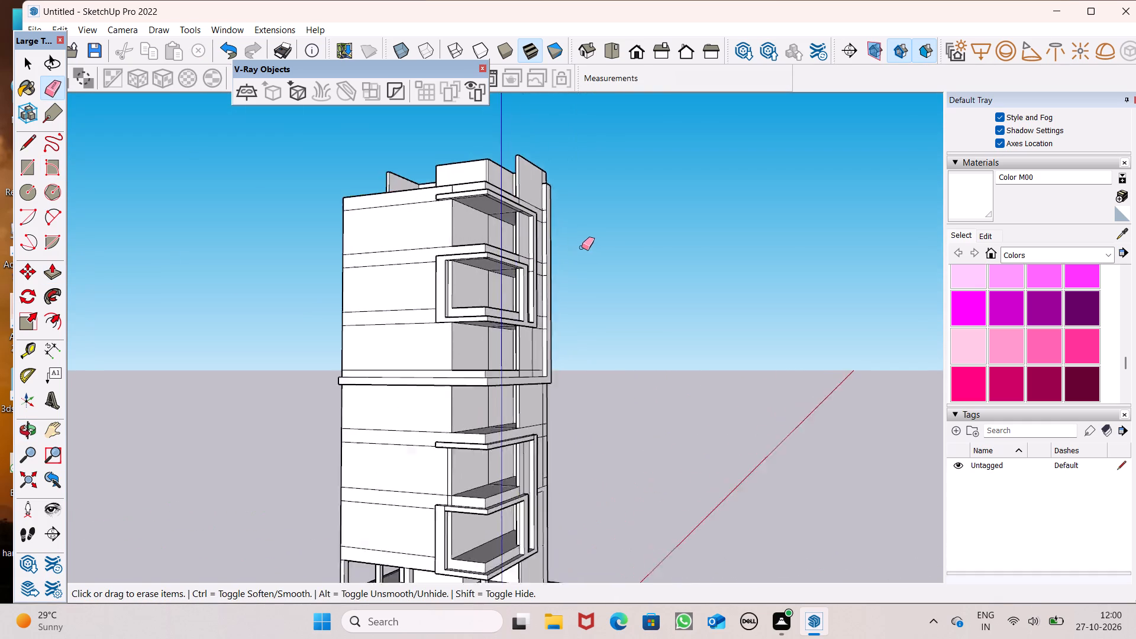
scroll(582, 247, up, 2)
middle_drag(478, 234, 406, 275)
scroll(421, 235, up, 6)
drag(494, 234, 499, 231)
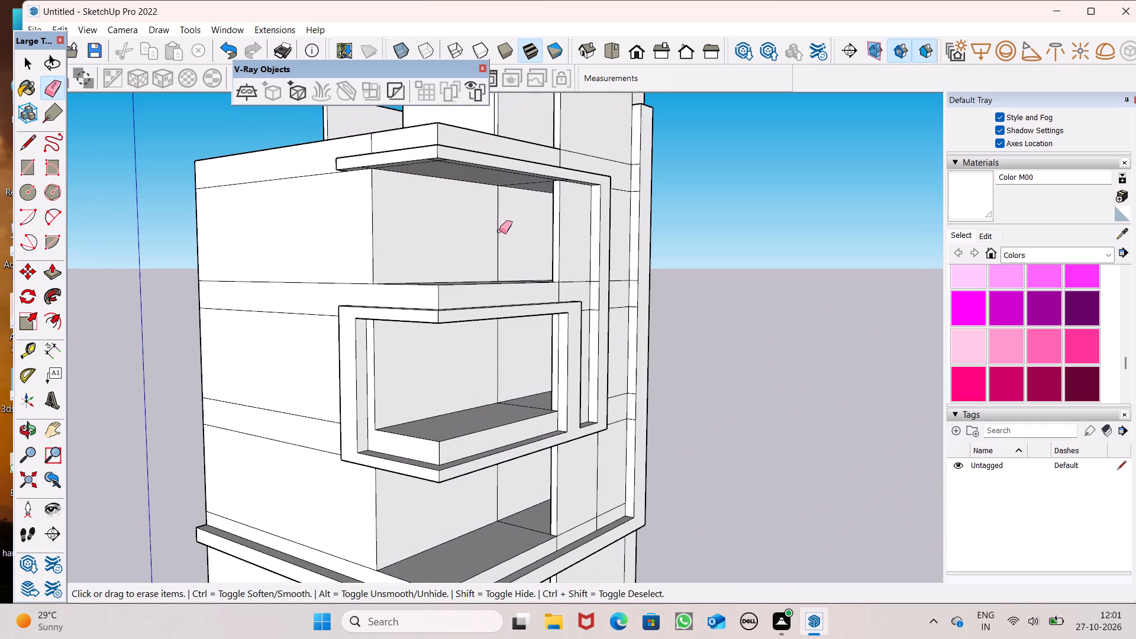
drag(499, 231, 499, 230)
middle_drag(501, 236, 534, 158)
scroll(501, 236, up, 1)
drag(539, 166, 544, 175)
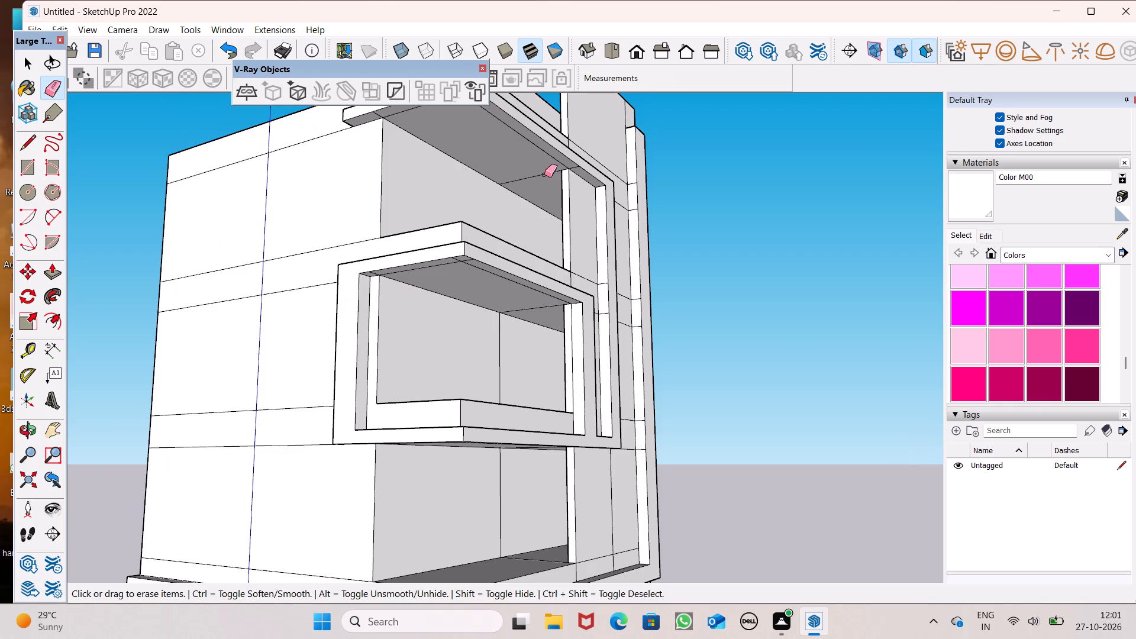
drag(544, 175, 544, 176)
Erase the leftover seam lines on the floor and side wall of the upper framed balcony recess.
middle_drag(538, 265, 547, 324)
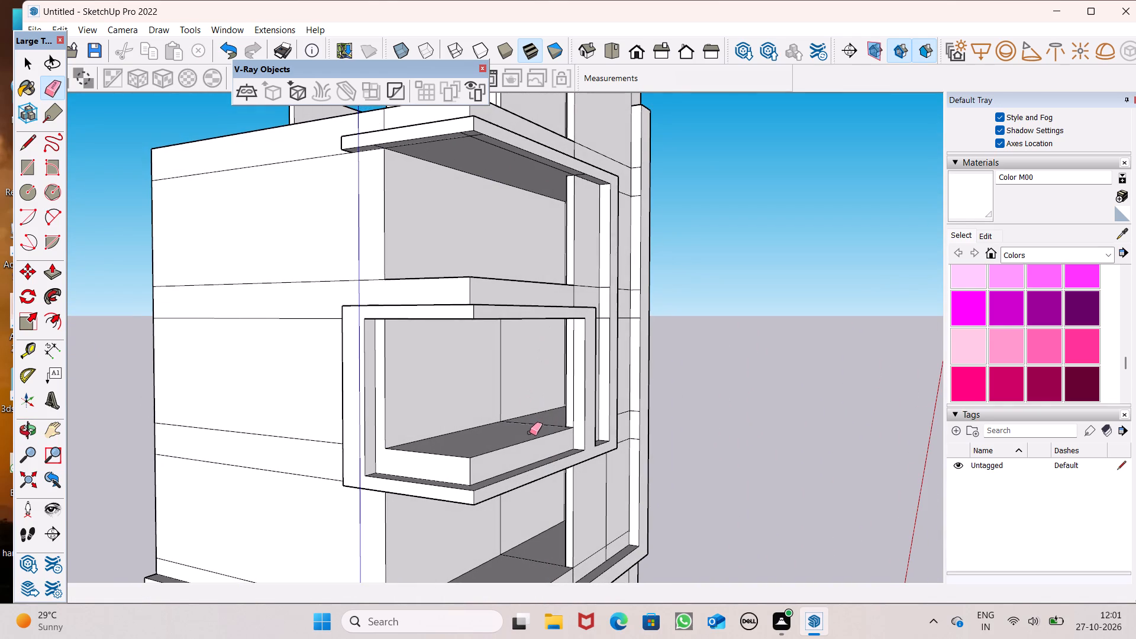
drag(528, 424, 539, 418)
drag(504, 398, 494, 392)
Erase the floor and side-wall seam lines in the recess directly above the projecting mid-height band.
scroll(506, 211, down, 6)
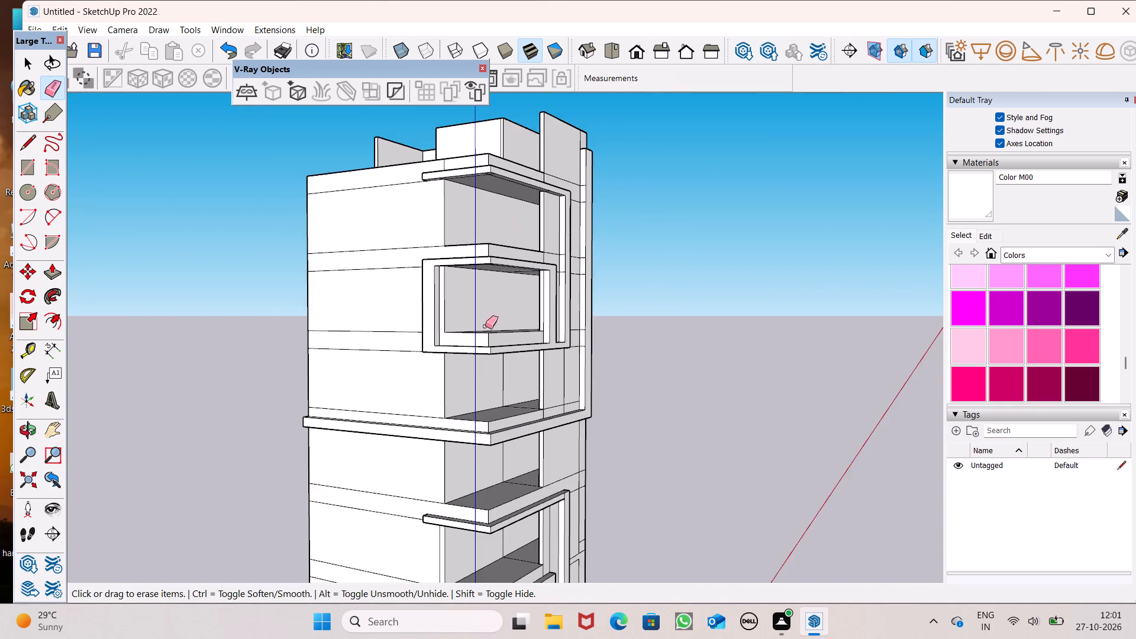
scroll(490, 395, up, 7)
click(526, 407)
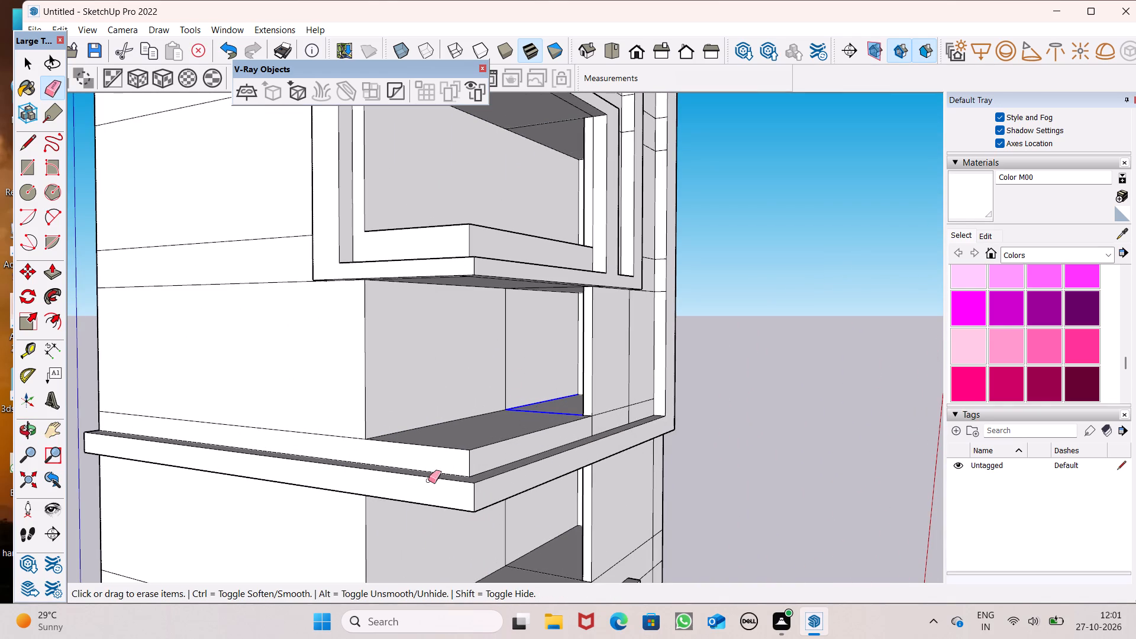
key(ctrl+z)
middle_drag(486, 457, 534, 495)
scroll(529, 507, up, 5)
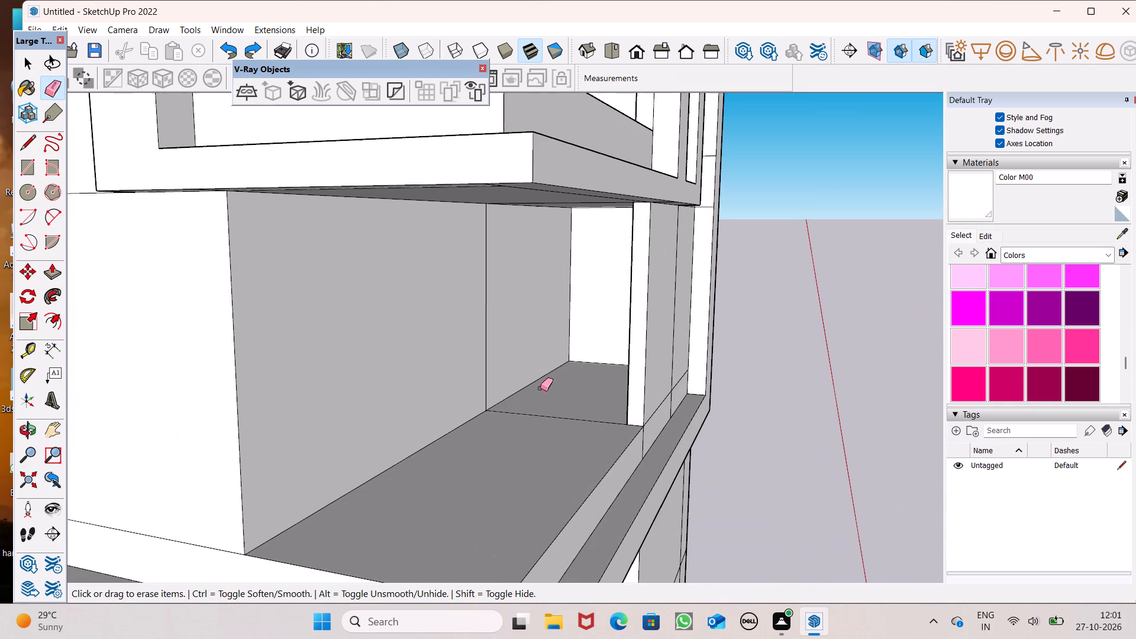
drag(540, 409, 540, 415)
drag(478, 362, 493, 333)
Erase the side-wall and floor seam lines in the recess directly below the projecting mid-height band.
scroll(463, 250, down, 5)
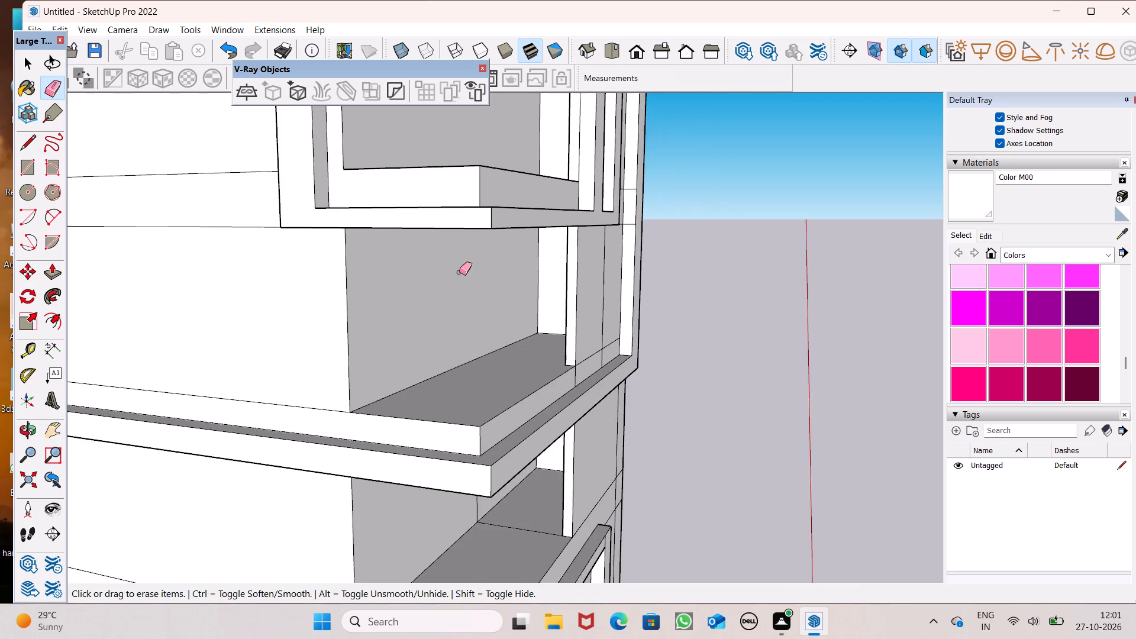
scroll(398, 249, down, 7)
middle_drag(419, 368, 392, 351)
scroll(409, 364, up, 9)
drag(441, 389, 448, 376)
drag(479, 440, 480, 456)
scroll(433, 299, down, 9)
Erase the side-wall seam line in the balcony recess just above the lower framed balcony.
middle_drag(467, 389, 553, 318)
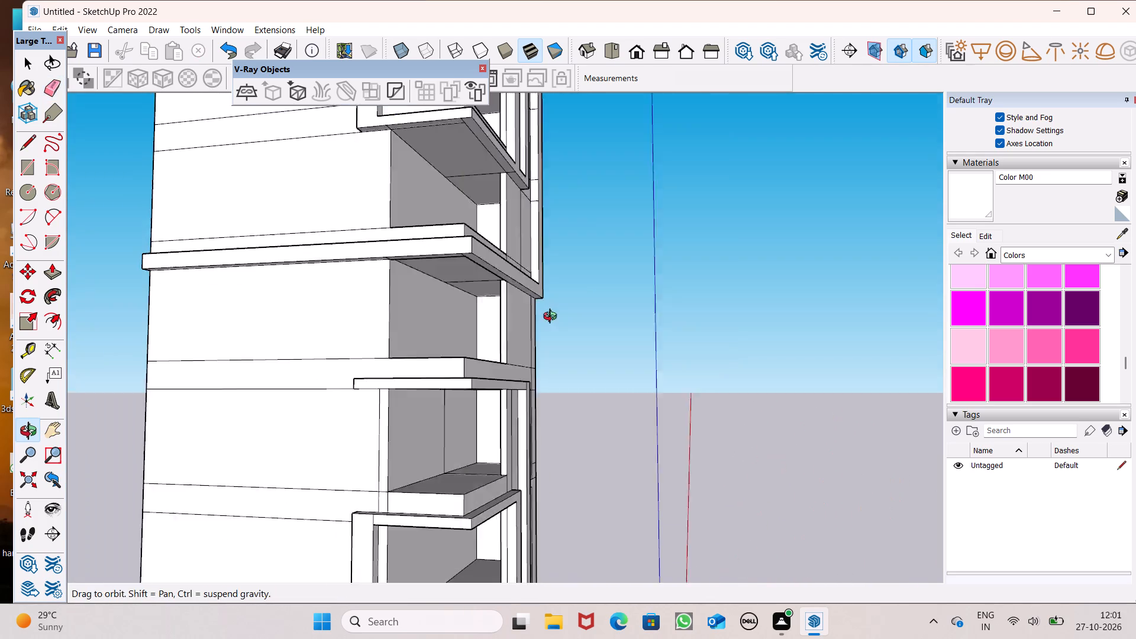
middle_drag(553, 318, 555, 314)
scroll(528, 411, up, 8)
drag(374, 422, 368, 427)
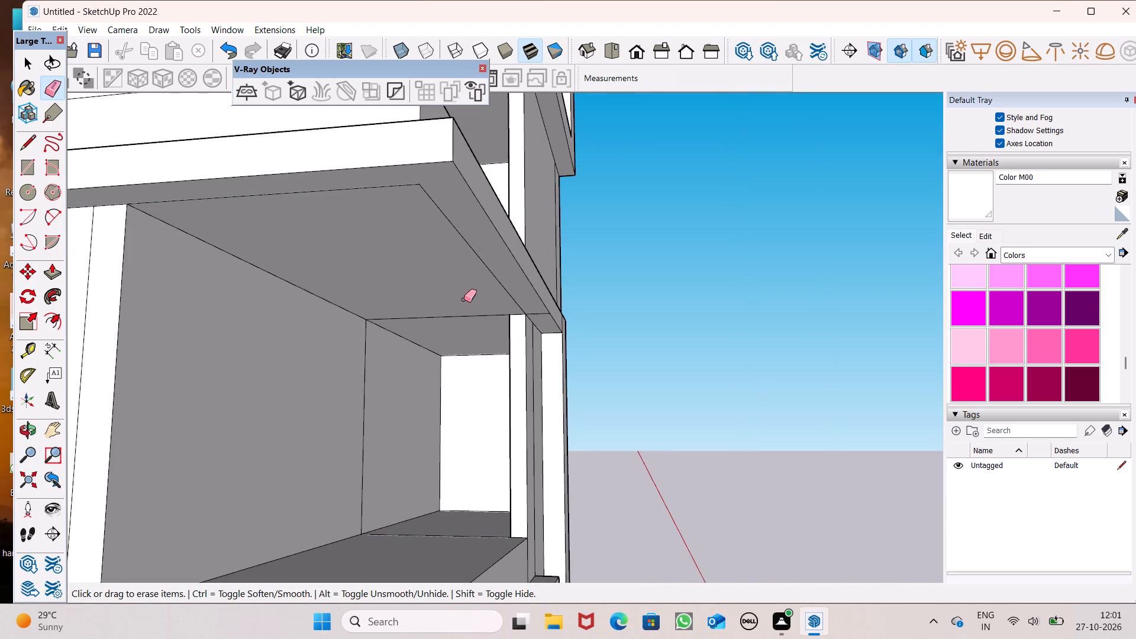
drag(380, 396, 364, 409)
scroll(805, 167, down, 8)
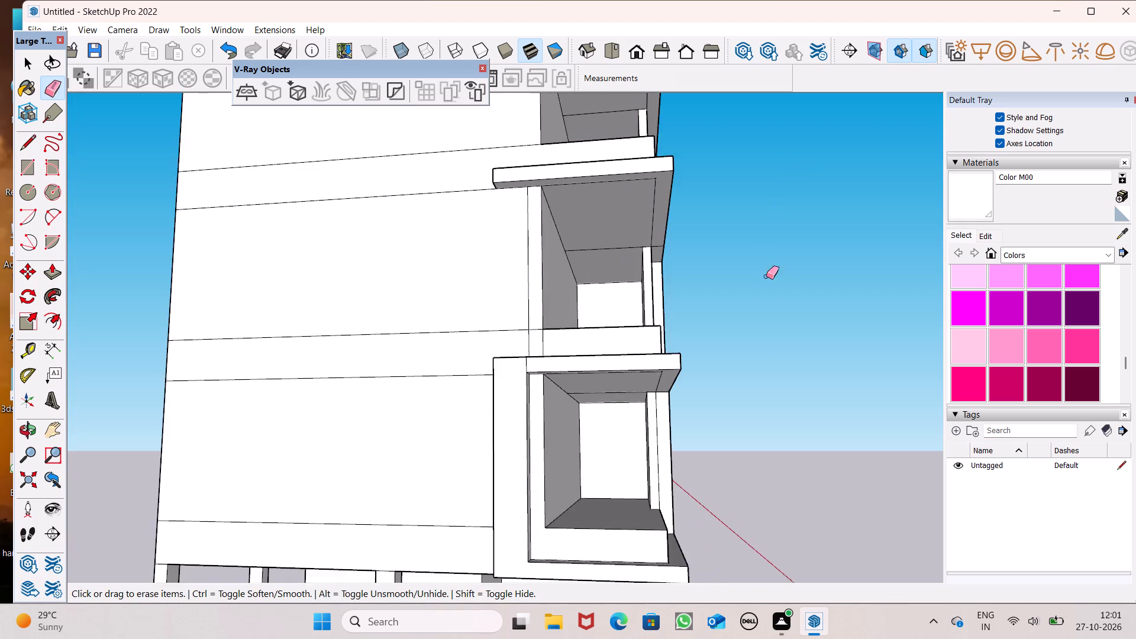
scroll(754, 319, down, 3)
middle_drag(726, 360, 699, 460)
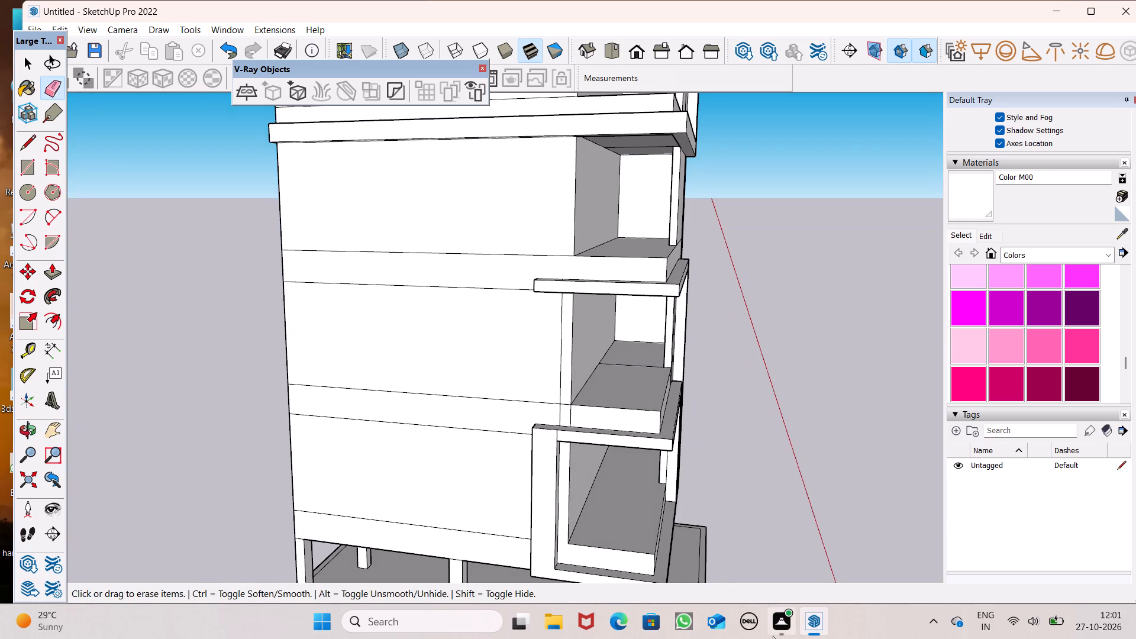
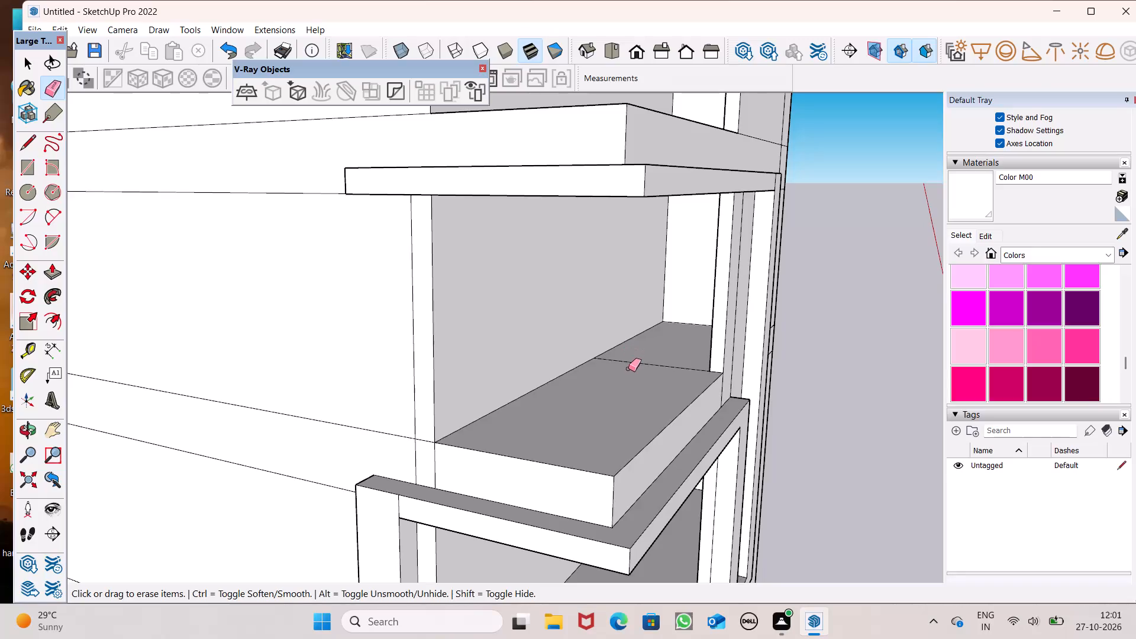
Erase the ceiling seam lines in the lower framed balcony recess and in the recess directly above it.
scroll(425, 270, down, 3)
middle_click(495, 360)
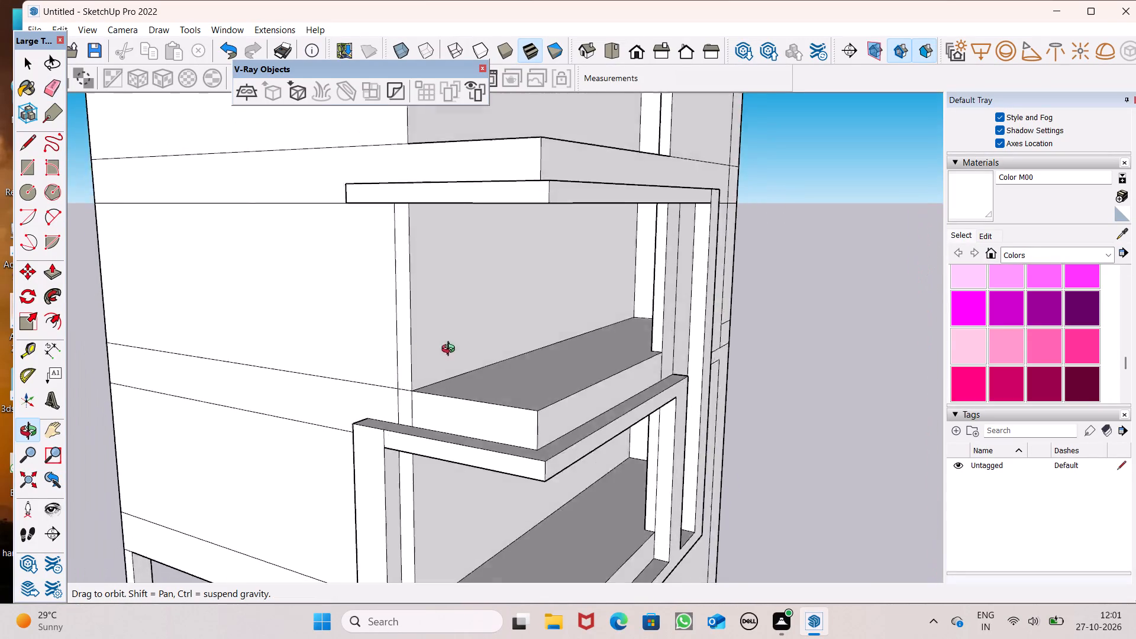
scroll(566, 293, down, 4)
middle_drag(582, 305, 582, 308)
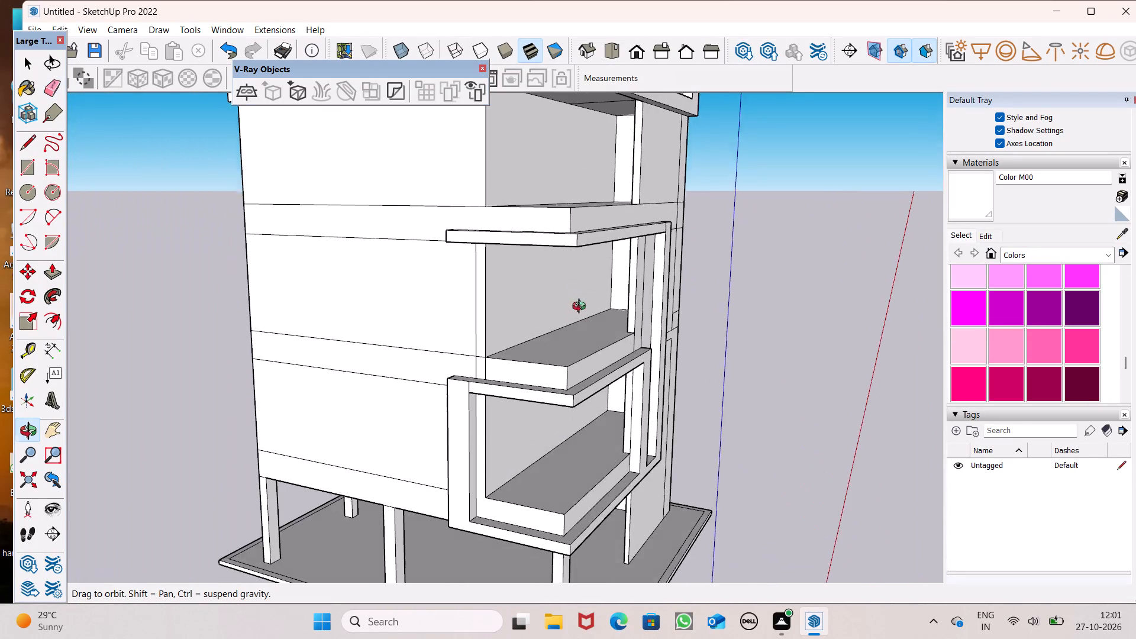
middle_drag(582, 308, 393, 380)
scroll(480, 308, down, 5)
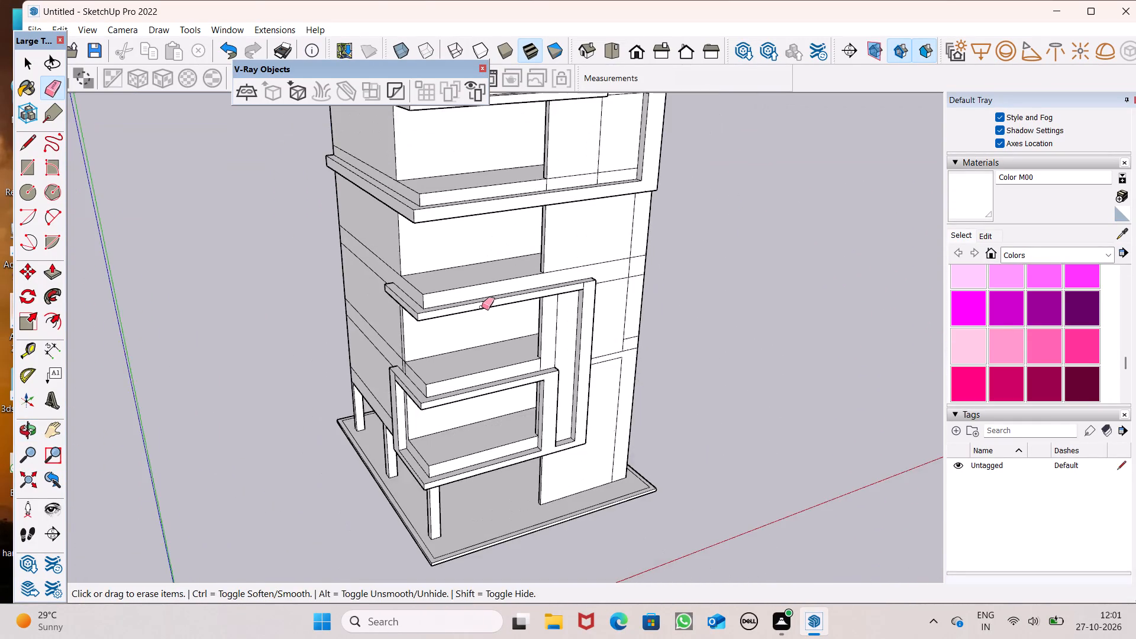
middle_drag(497, 295, 834, 143)
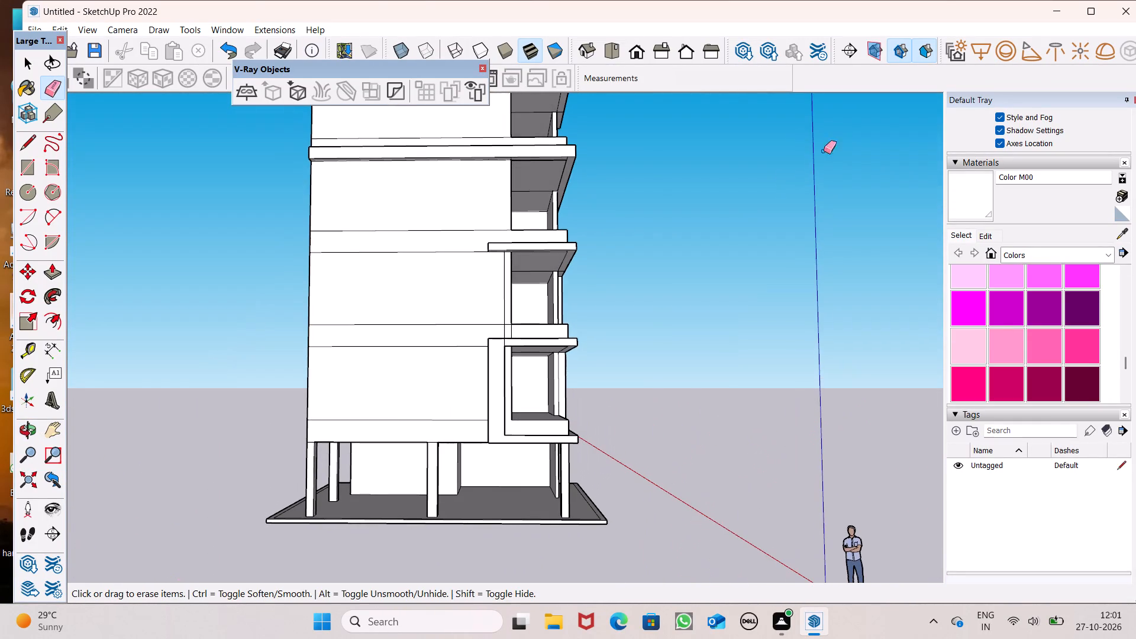
scroll(569, 365, up, 9)
drag(493, 312, 498, 322)
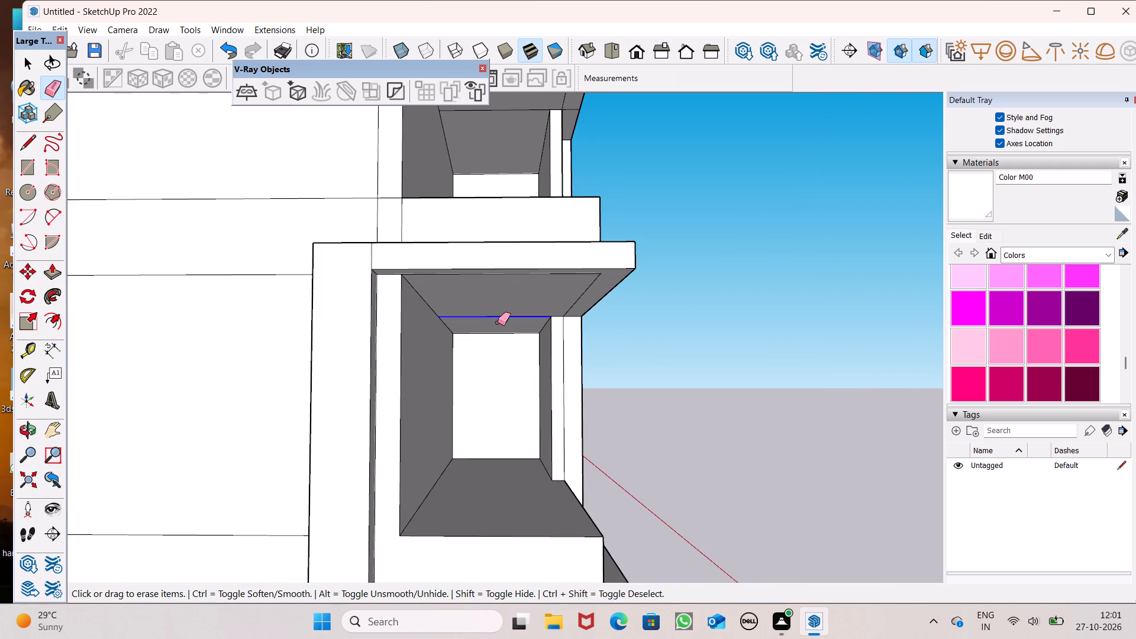
drag(498, 322, 498, 328)
scroll(470, 223, down, 3)
scroll(470, 223, up, 1)
scroll(470, 223, down, 2)
drag(498, 121, 501, 154)
scroll(500, 185, down, 4)
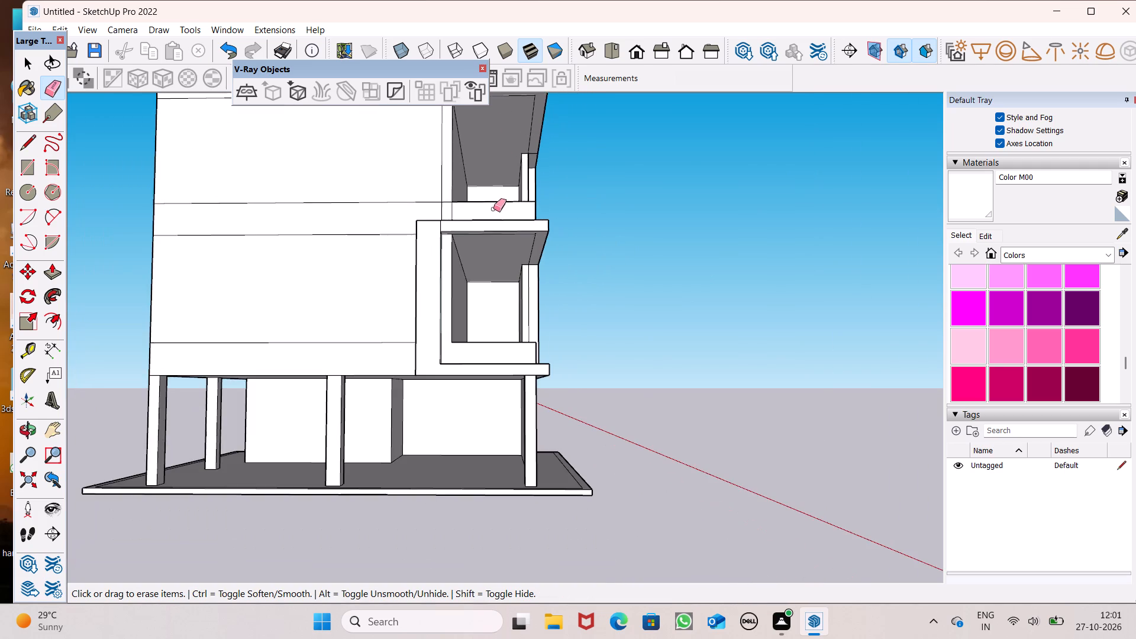
Erase the ceiling seam lines in the balcony recesses directly above and below the projecting mid-height band.
scroll(492, 217, up, 1)
scroll(492, 224, down, 6)
scroll(527, 304, down, 5)
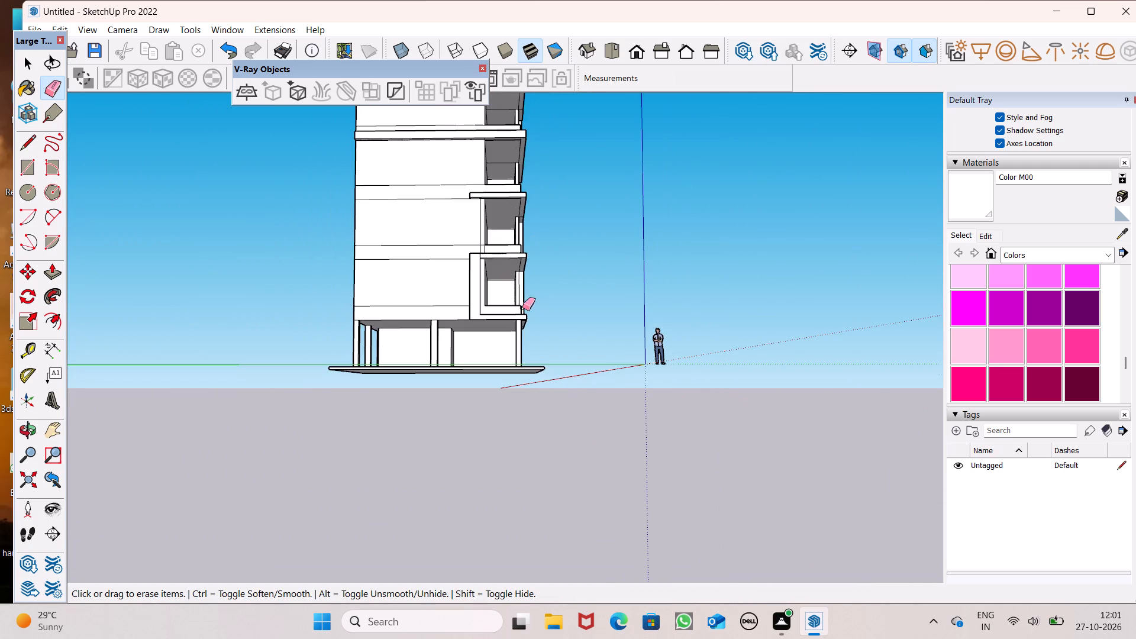
scroll(497, 92, up, 8)
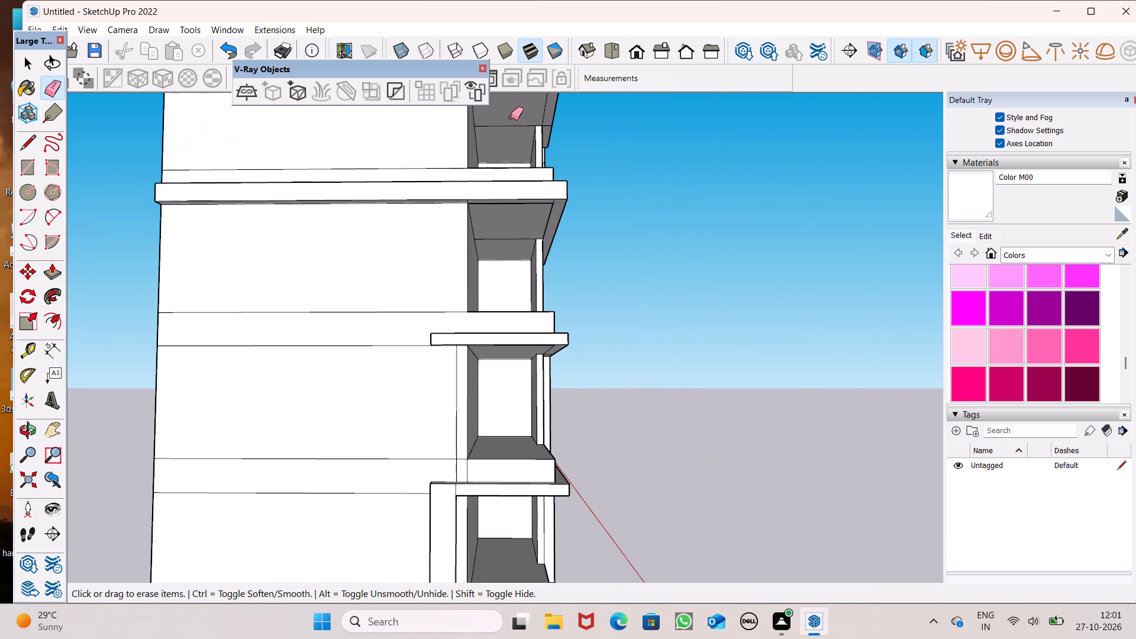
drag(513, 122, 514, 133)
drag(519, 237, 518, 243)
scroll(501, 362, down, 7)
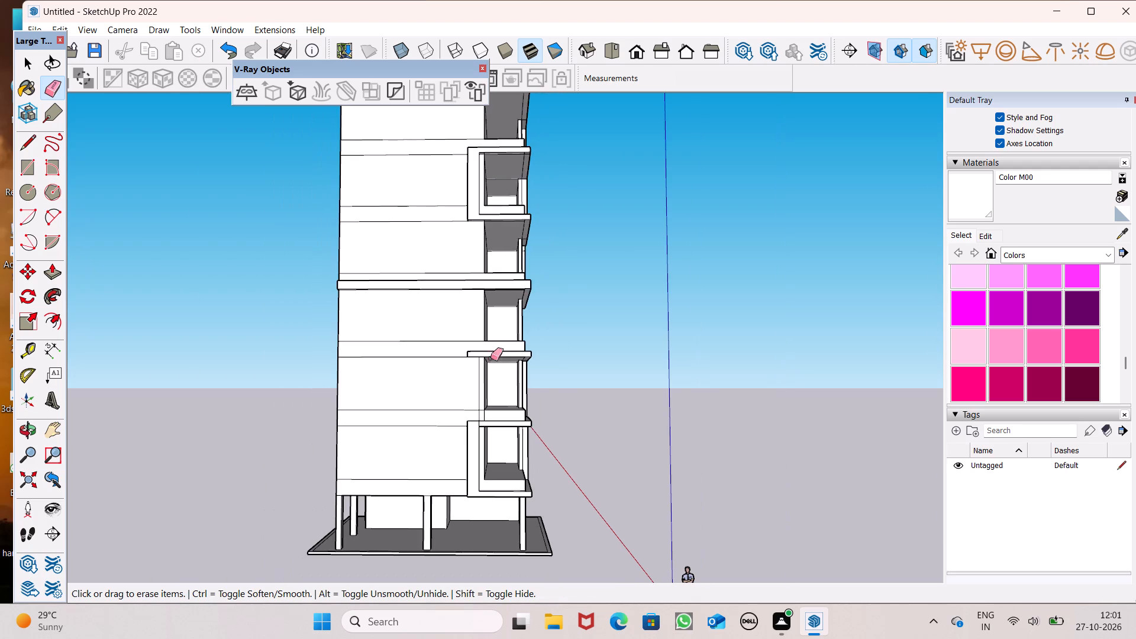
Erase the ceiling seam line in the upper framed balcony recess.
scroll(492, 144, up, 7)
scroll(503, 221, up, 3)
drag(497, 246, 502, 252)
scroll(487, 391, down, 7)
Measure the floor-to-ceiling height of the back wall in the lower framed balcony.
middle_drag(540, 259, 176, 390)
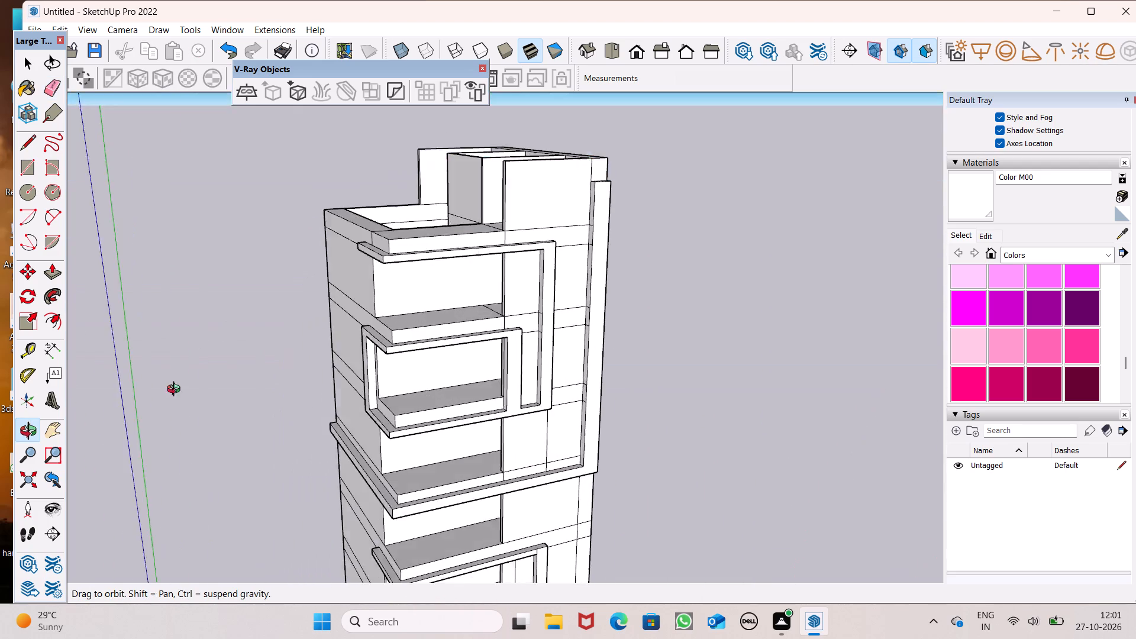
middle_drag(176, 390, 121, 382)
scroll(412, 195, down, 6)
scroll(389, 343, down, 3)
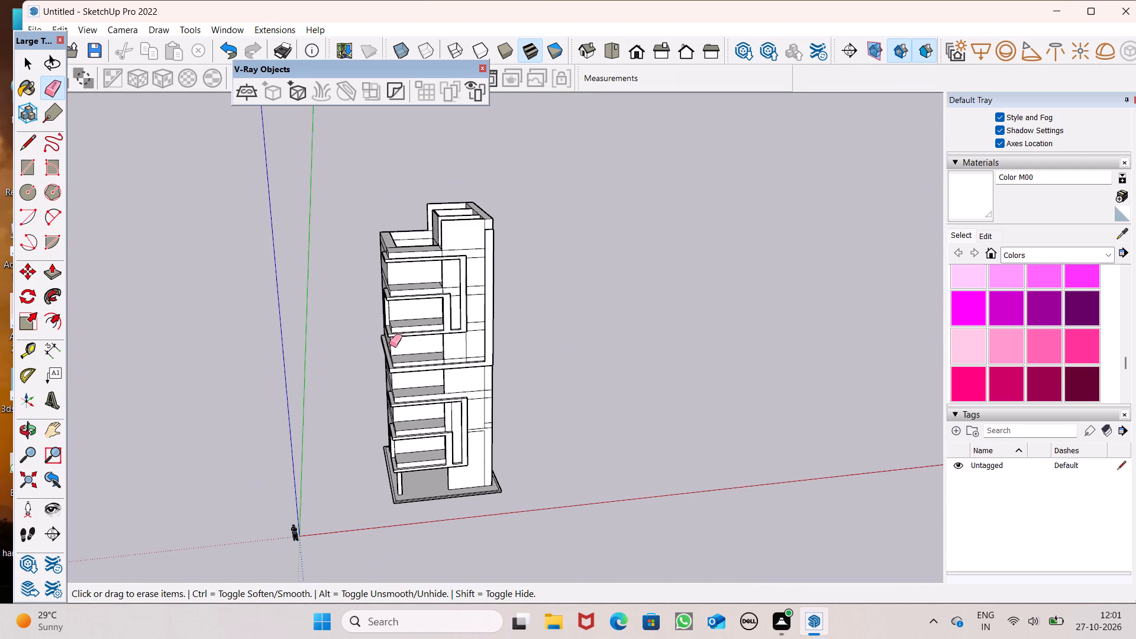
middle_drag(437, 419, 384, 363)
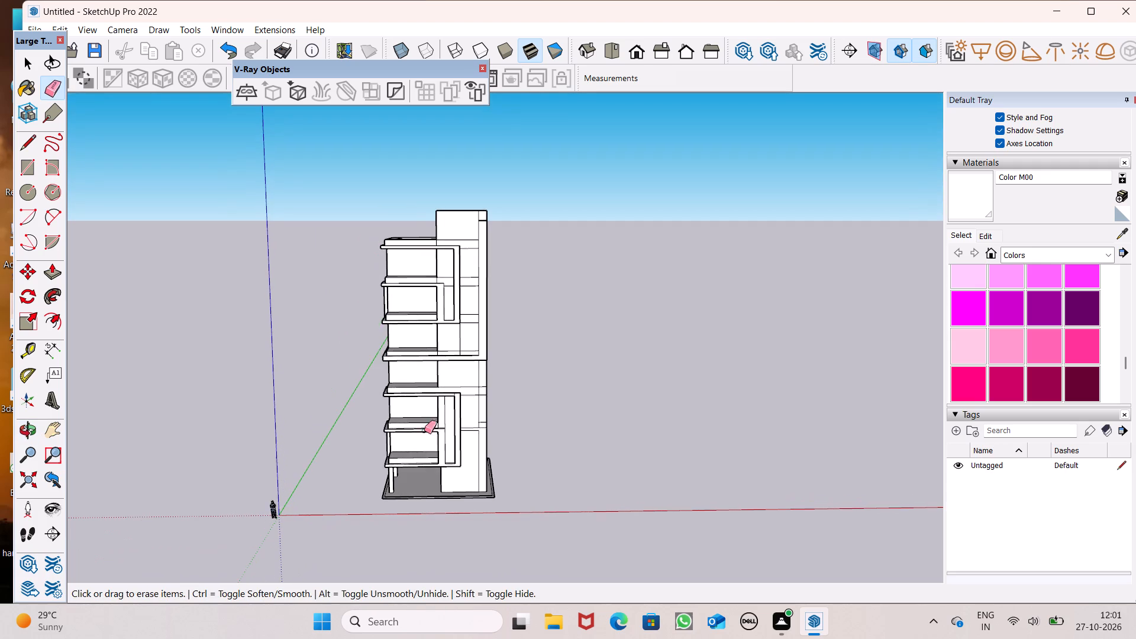
scroll(434, 441, up, 1)
scroll(433, 329, down, 3)
scroll(403, 426, up, 7)
middle_drag(446, 458, 441, 428)
scroll(446, 458, up, 13)
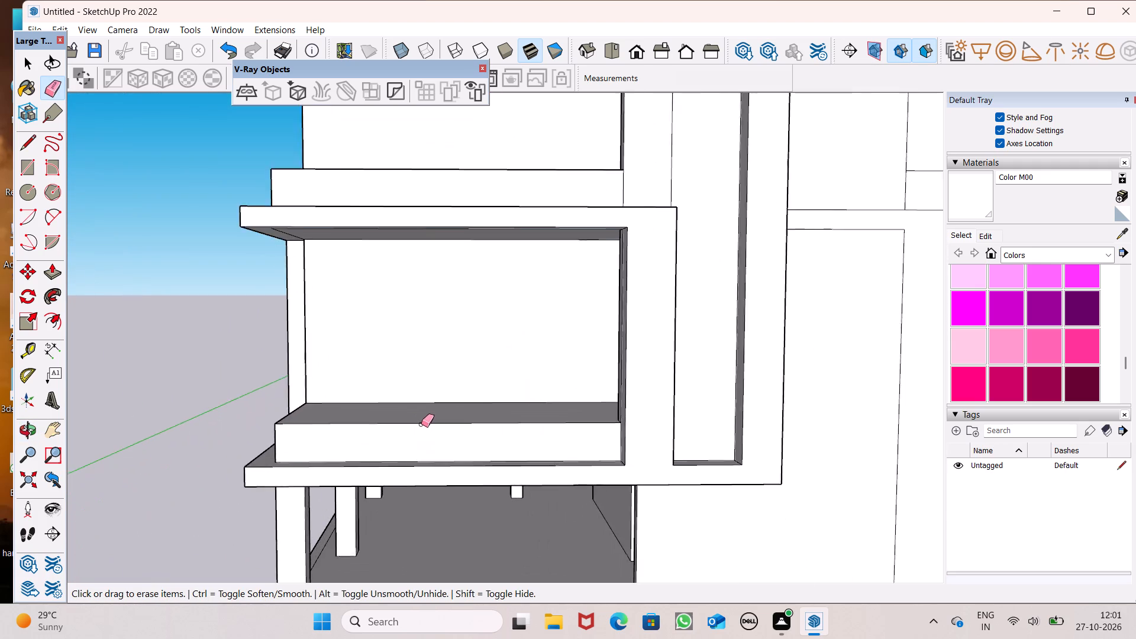
scroll(421, 424, up, 1)
scroll(445, 369, down, 3)
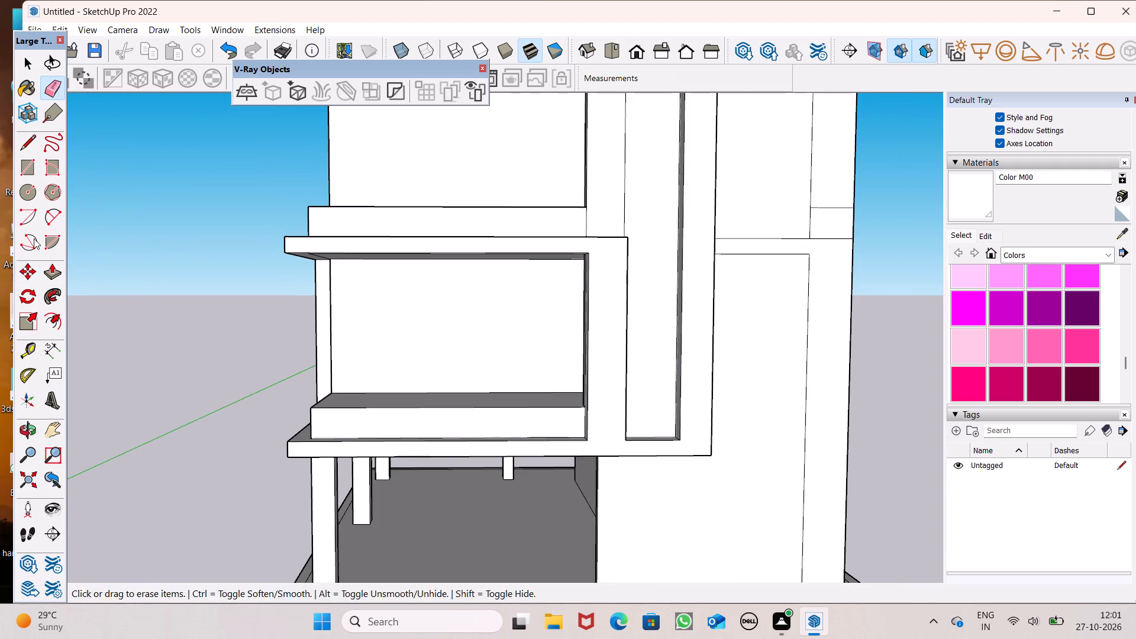
click(59, 354)
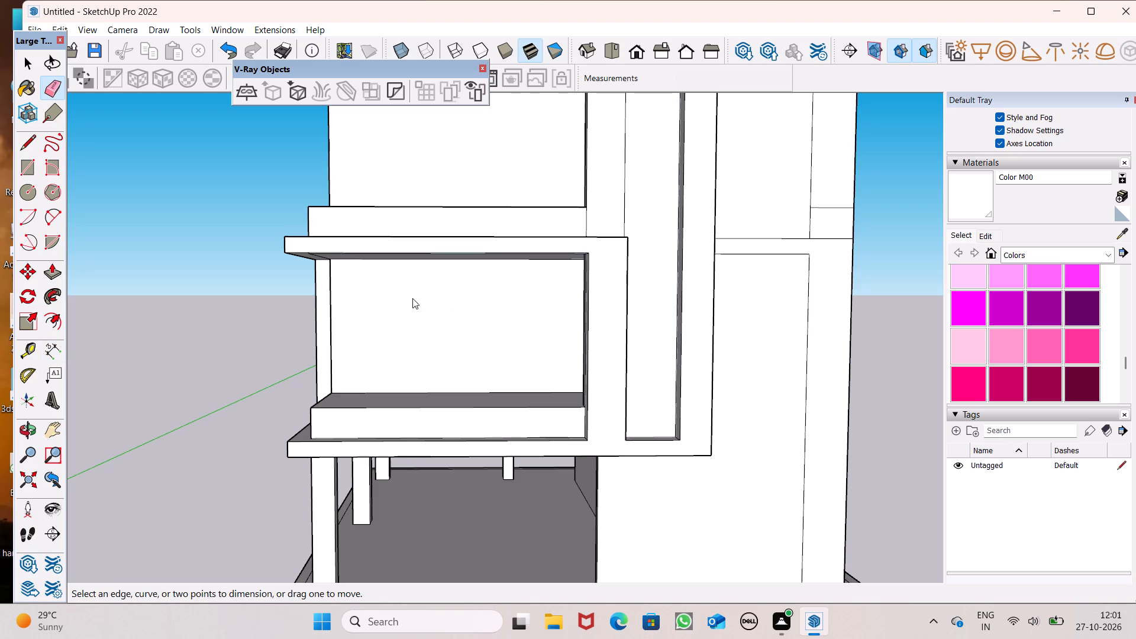
click(327, 261)
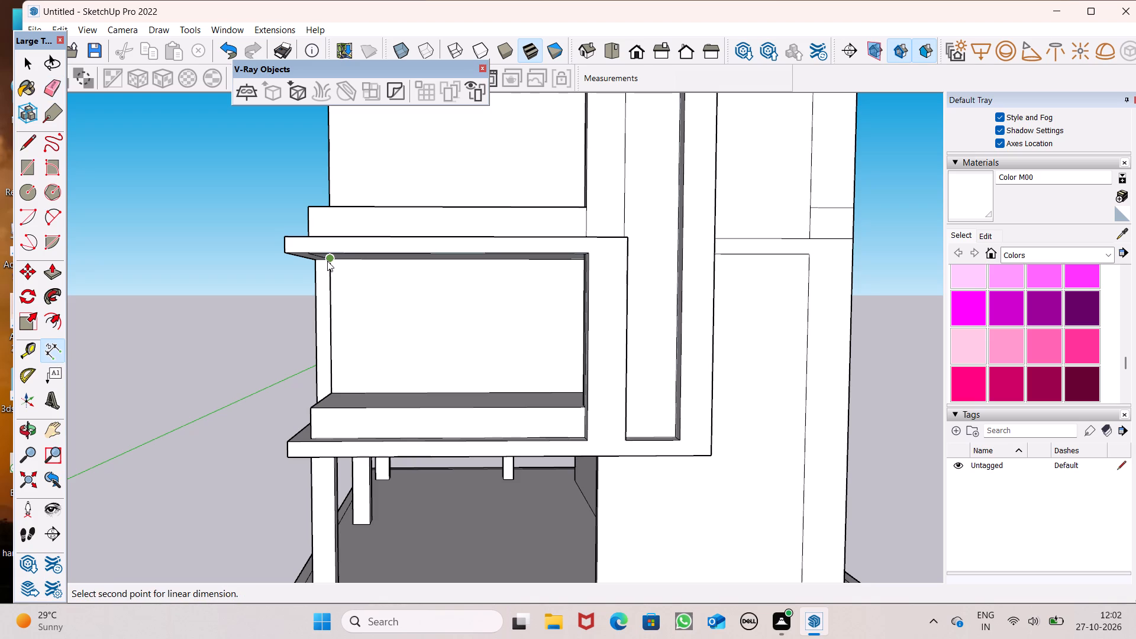
scroll(327, 391, up, 2)
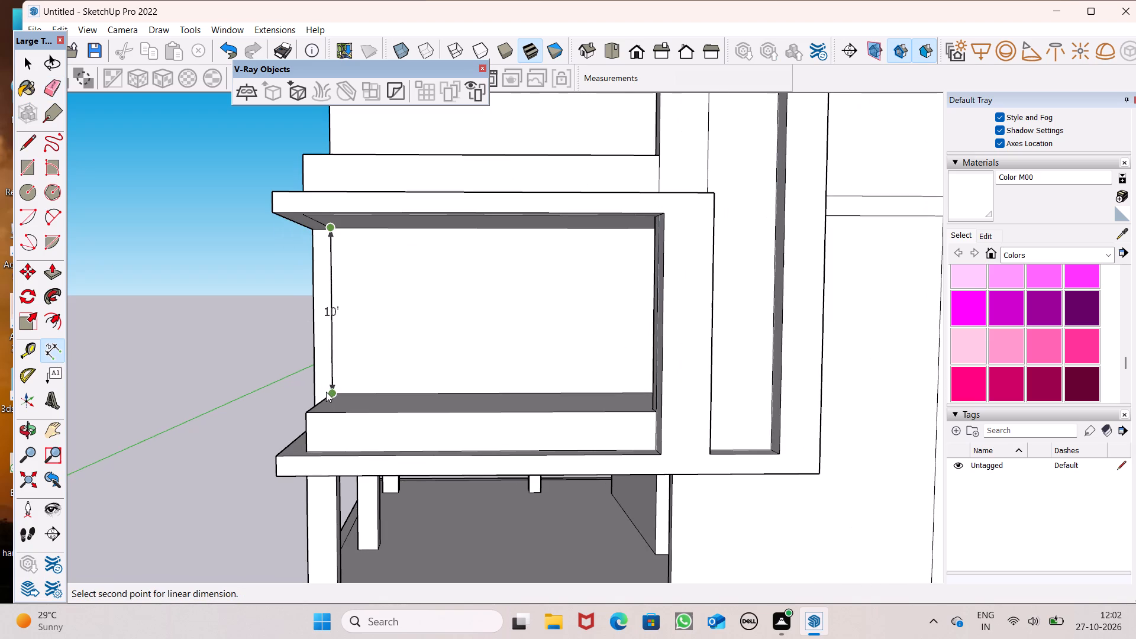
key(space)
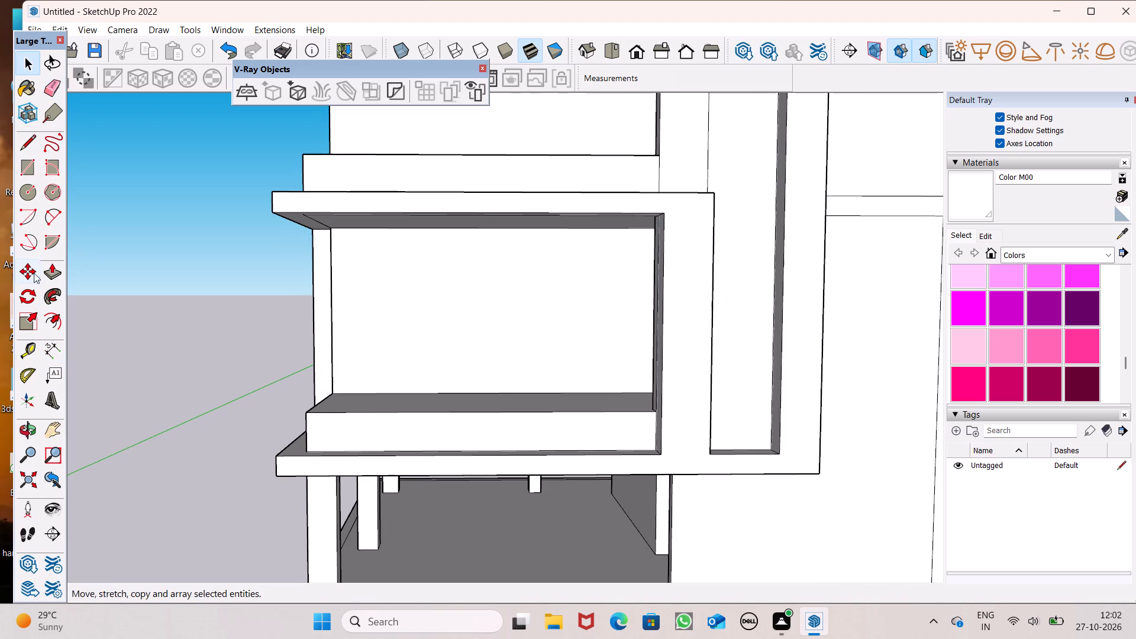
Draw a 4' by 7' door rectangle standing on the floor line of the lower framed balcony's back wall, near its outer end.
click(24, 163)
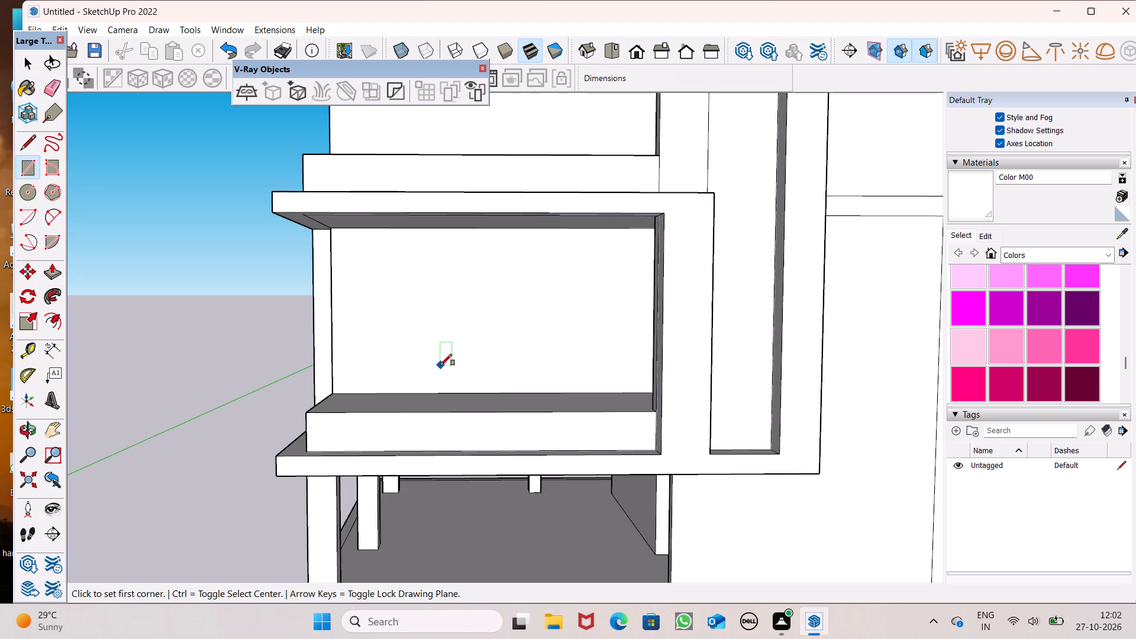
middle_click(440, 366)
scroll(483, 288, down, 1)
scroll(473, 344, up, 2)
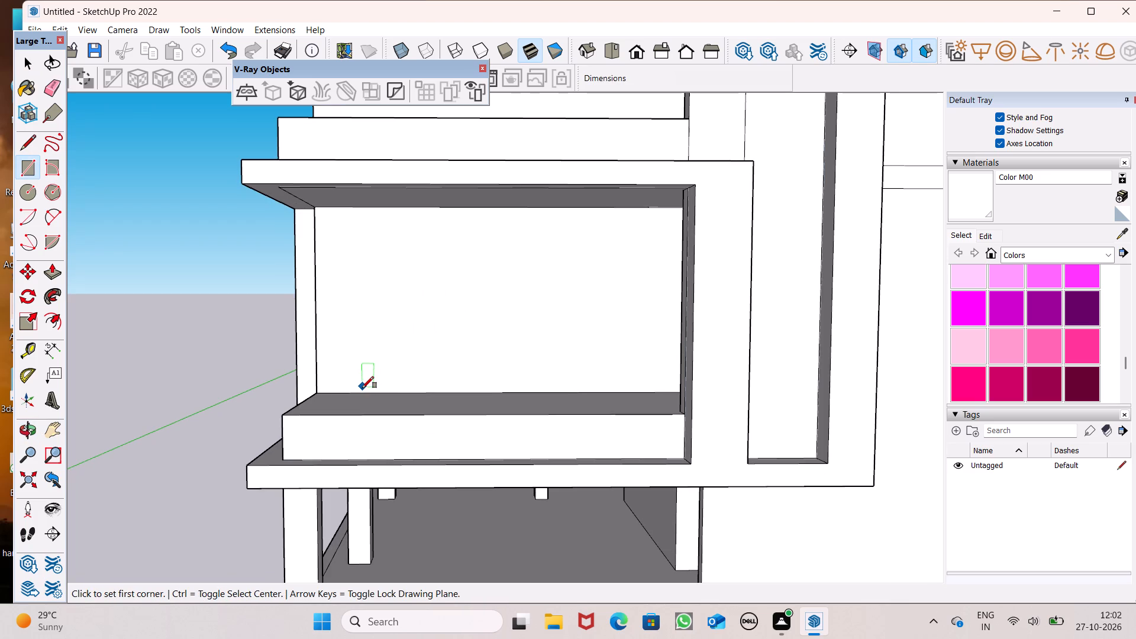
click(362, 390)
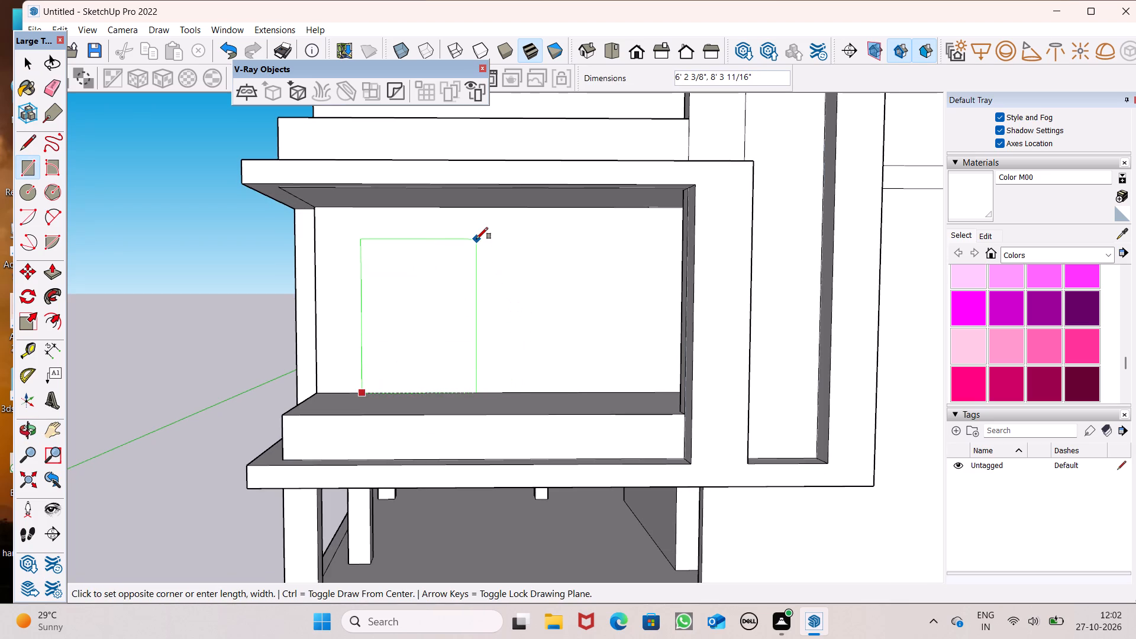
text(4',7')
key(Return)
key(space)
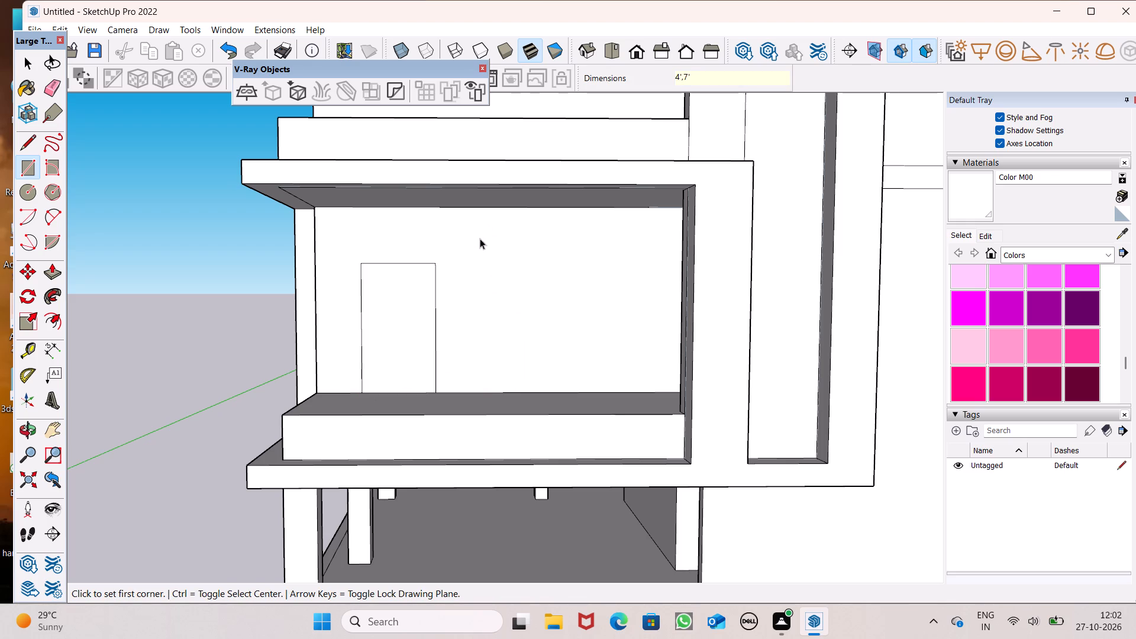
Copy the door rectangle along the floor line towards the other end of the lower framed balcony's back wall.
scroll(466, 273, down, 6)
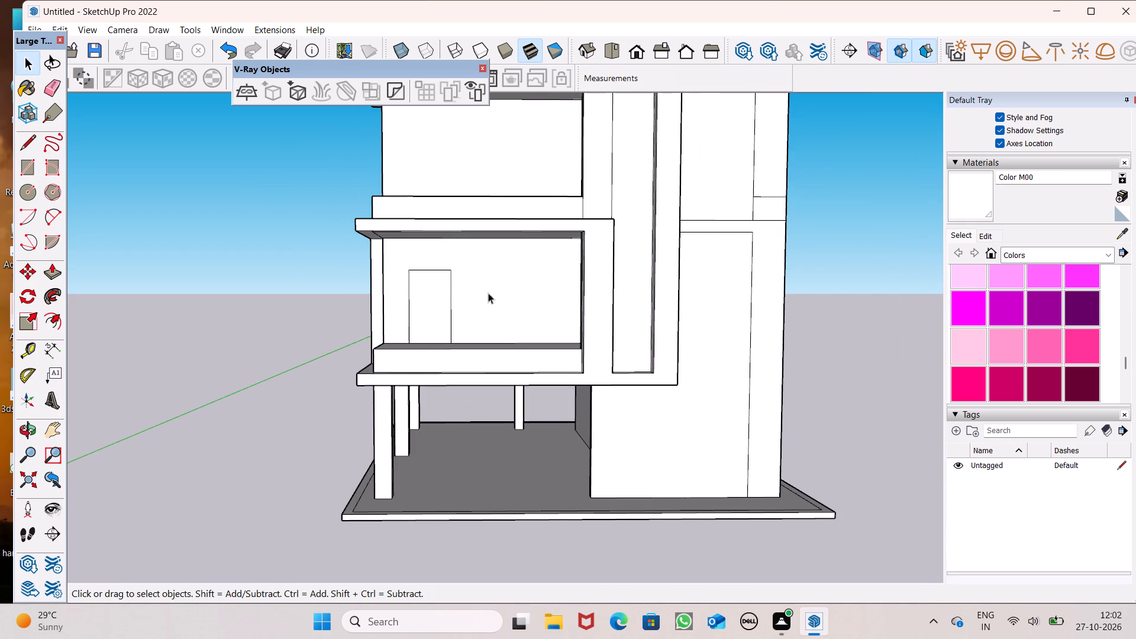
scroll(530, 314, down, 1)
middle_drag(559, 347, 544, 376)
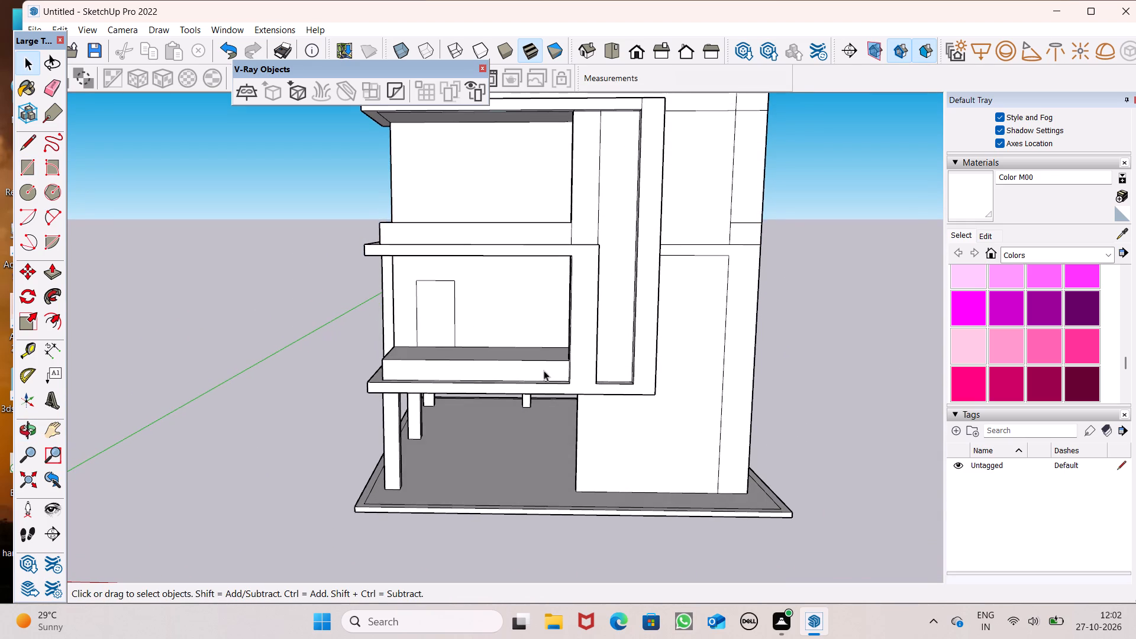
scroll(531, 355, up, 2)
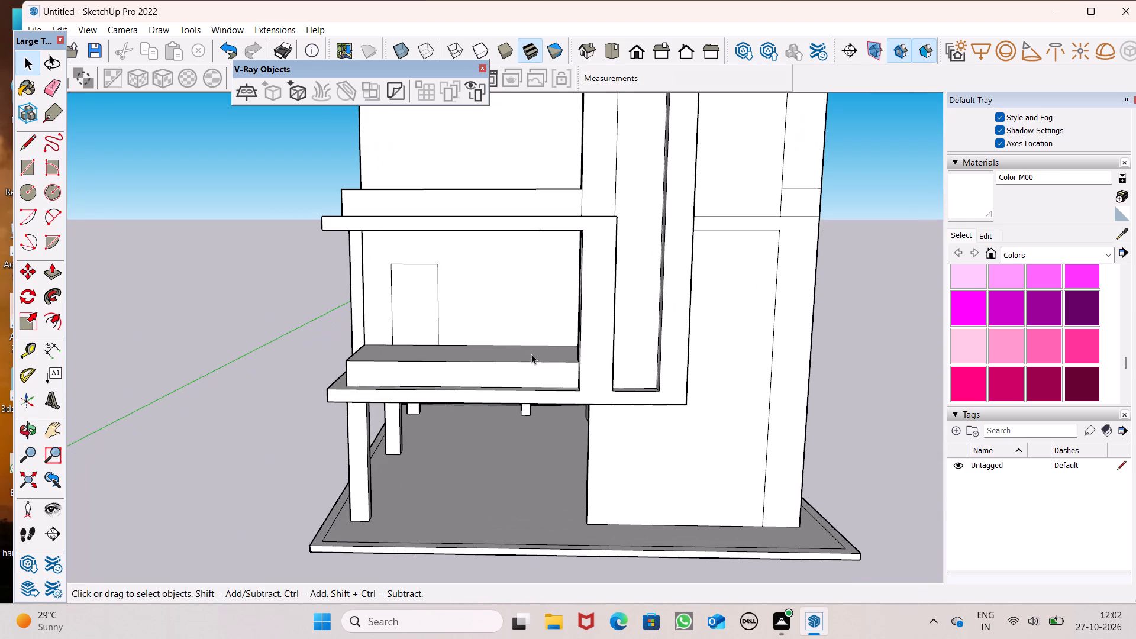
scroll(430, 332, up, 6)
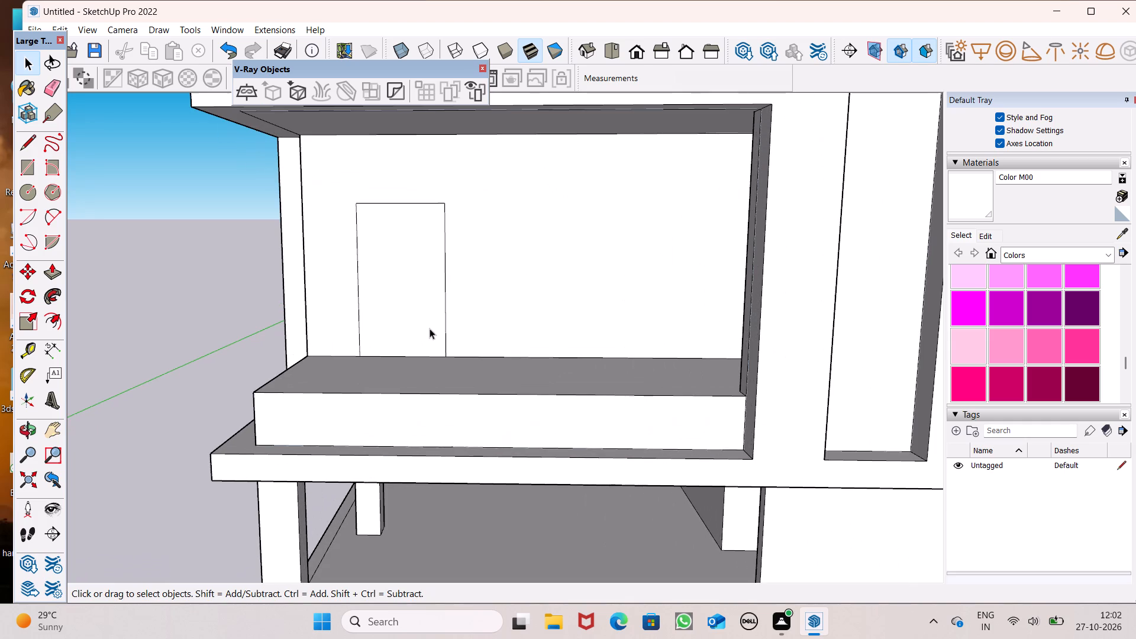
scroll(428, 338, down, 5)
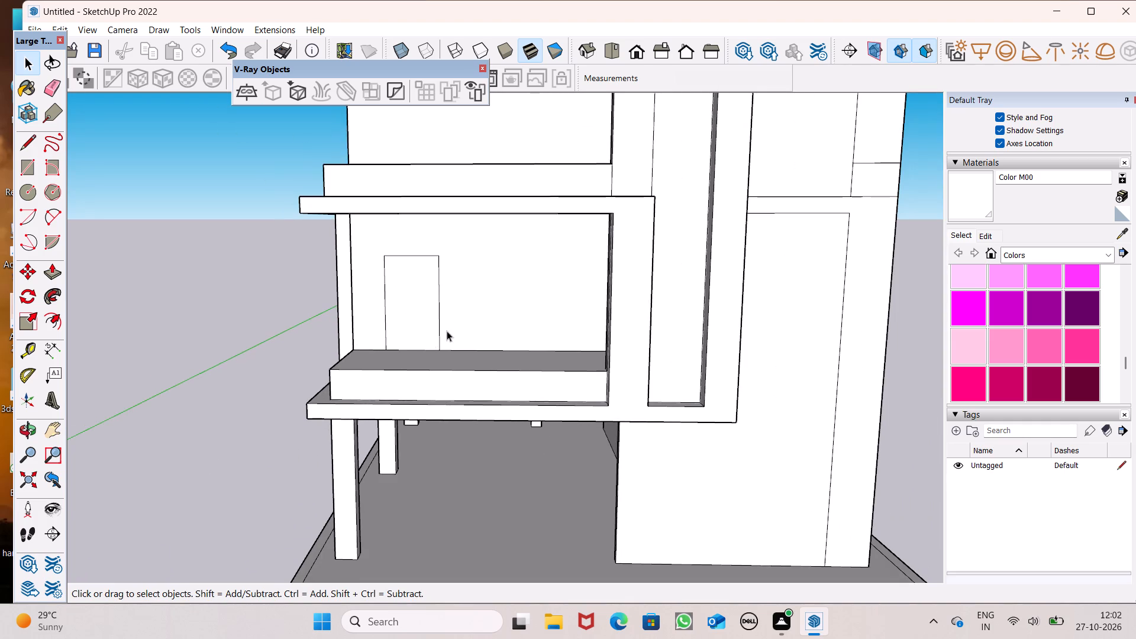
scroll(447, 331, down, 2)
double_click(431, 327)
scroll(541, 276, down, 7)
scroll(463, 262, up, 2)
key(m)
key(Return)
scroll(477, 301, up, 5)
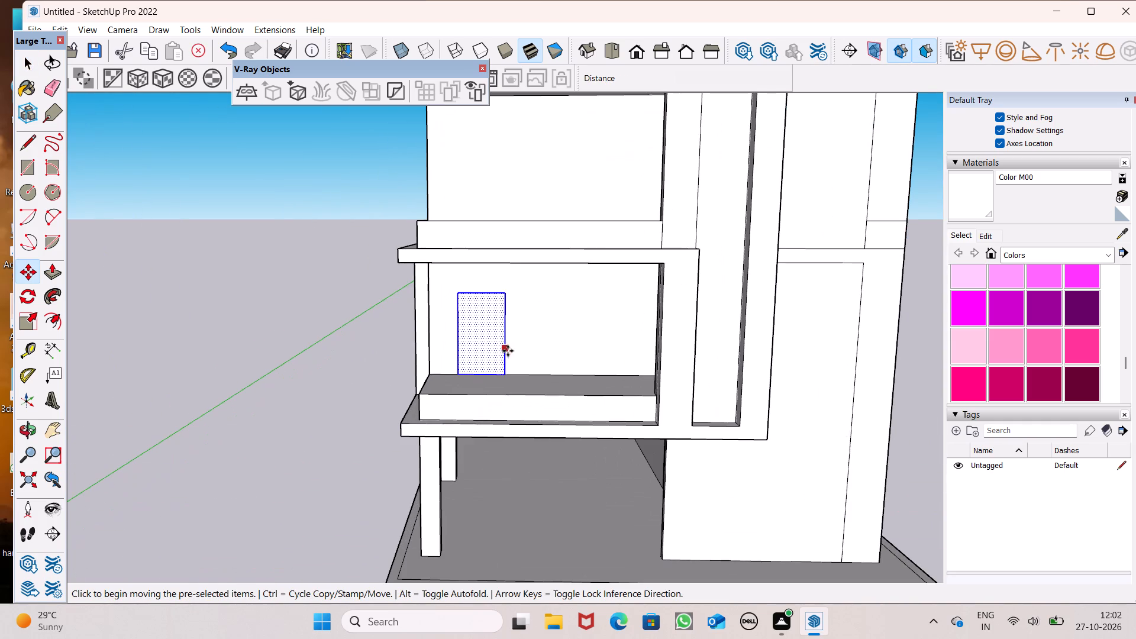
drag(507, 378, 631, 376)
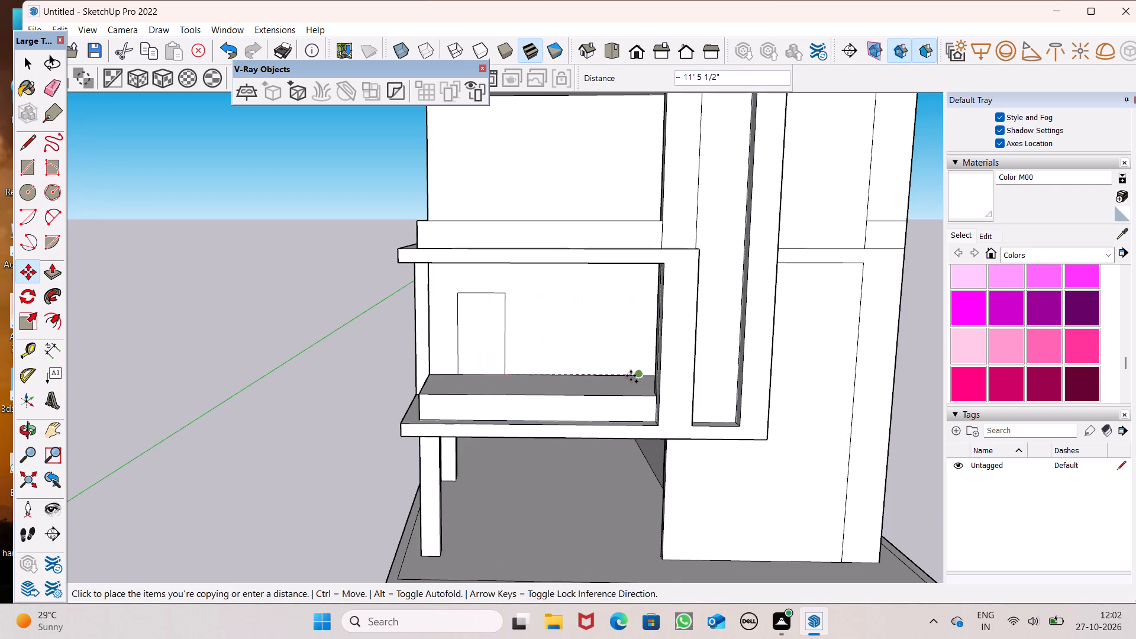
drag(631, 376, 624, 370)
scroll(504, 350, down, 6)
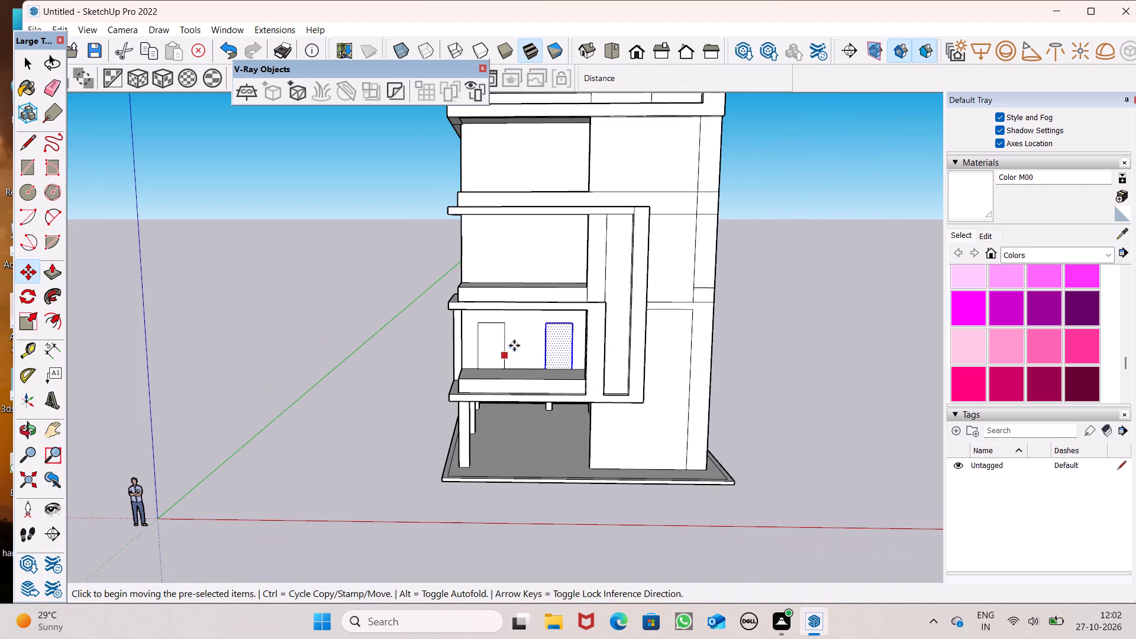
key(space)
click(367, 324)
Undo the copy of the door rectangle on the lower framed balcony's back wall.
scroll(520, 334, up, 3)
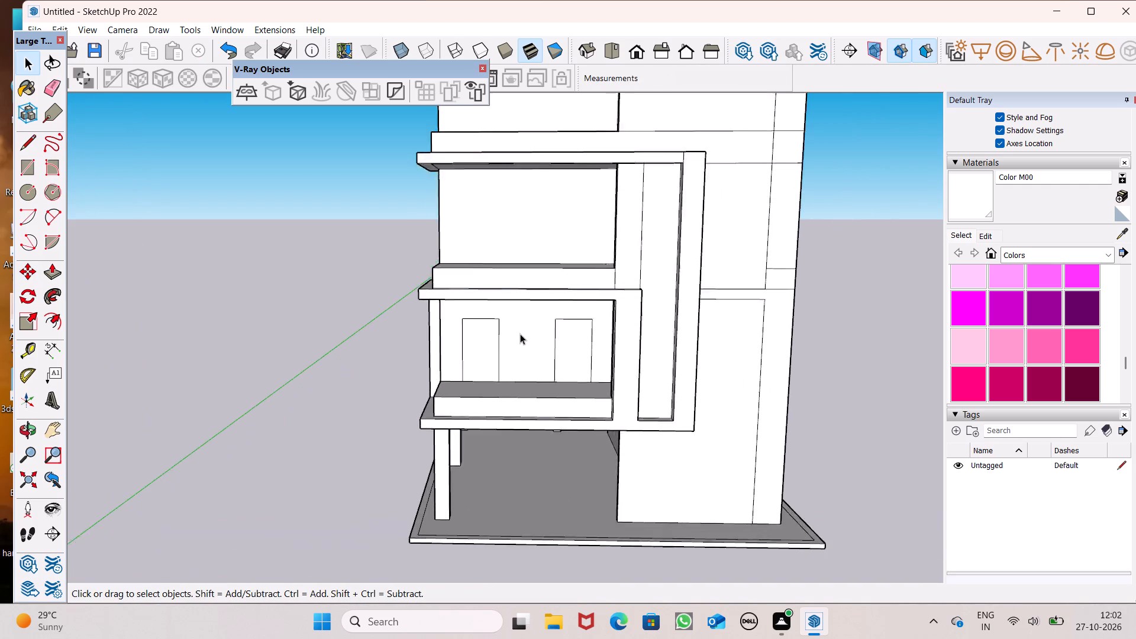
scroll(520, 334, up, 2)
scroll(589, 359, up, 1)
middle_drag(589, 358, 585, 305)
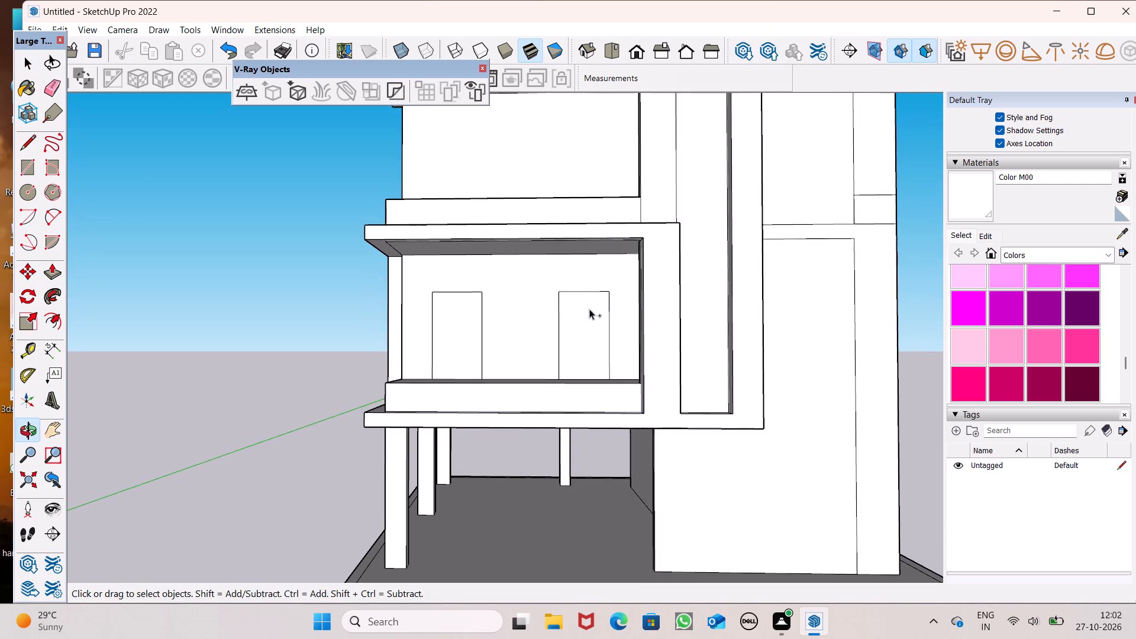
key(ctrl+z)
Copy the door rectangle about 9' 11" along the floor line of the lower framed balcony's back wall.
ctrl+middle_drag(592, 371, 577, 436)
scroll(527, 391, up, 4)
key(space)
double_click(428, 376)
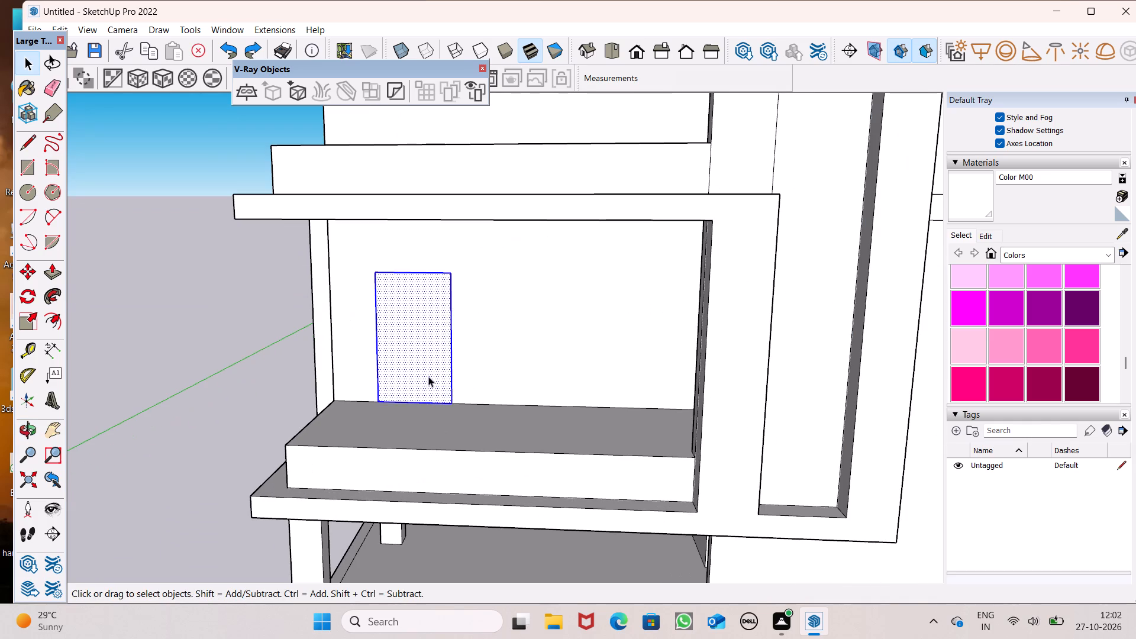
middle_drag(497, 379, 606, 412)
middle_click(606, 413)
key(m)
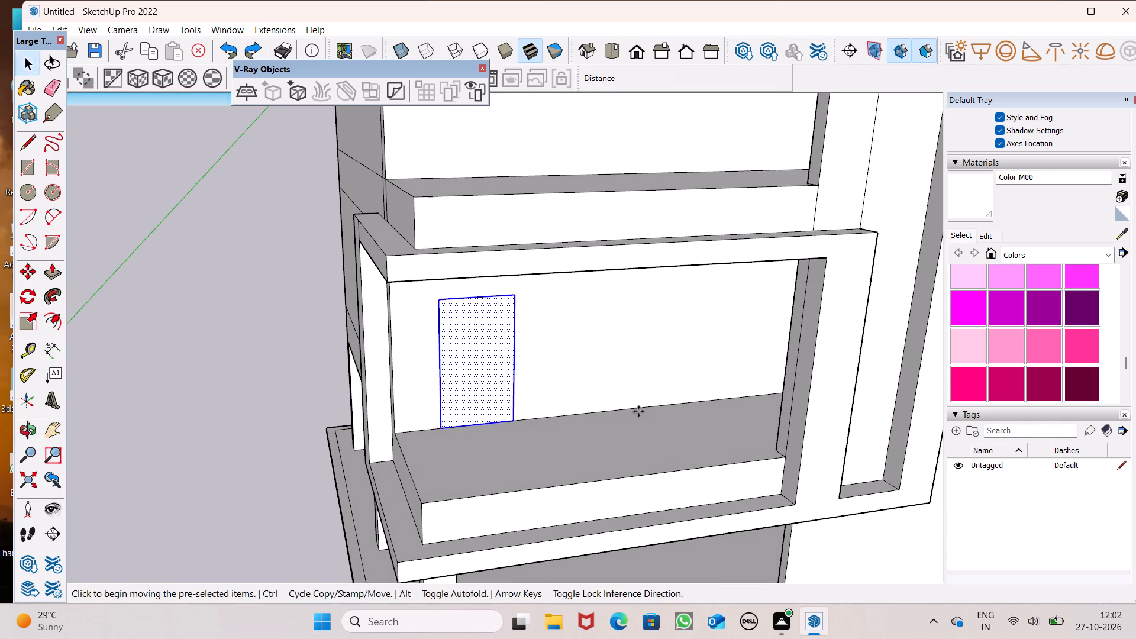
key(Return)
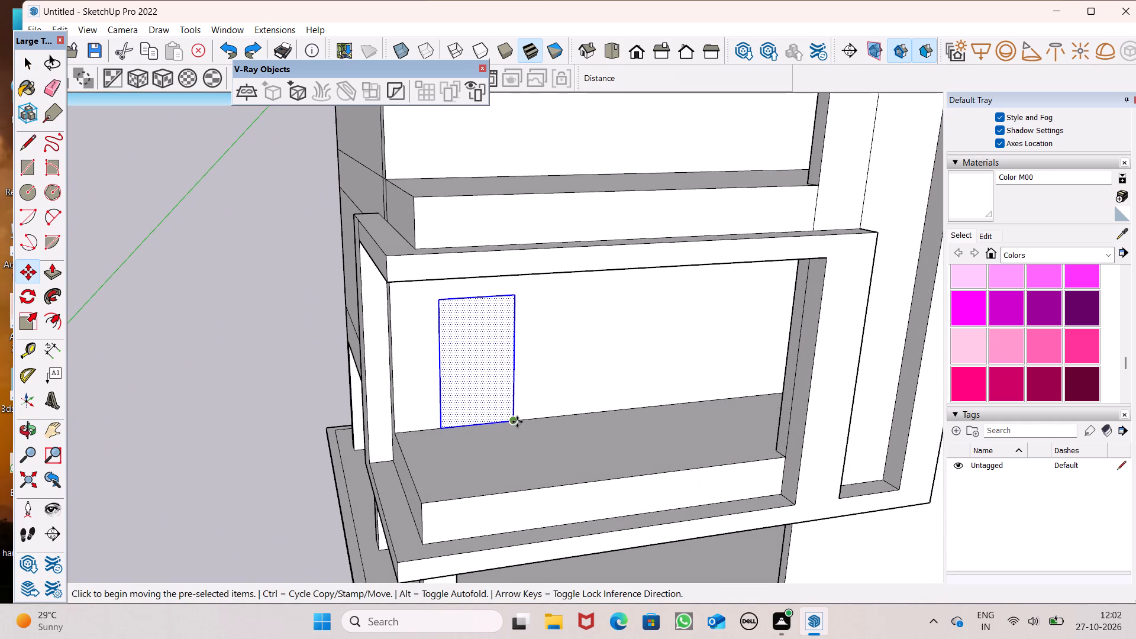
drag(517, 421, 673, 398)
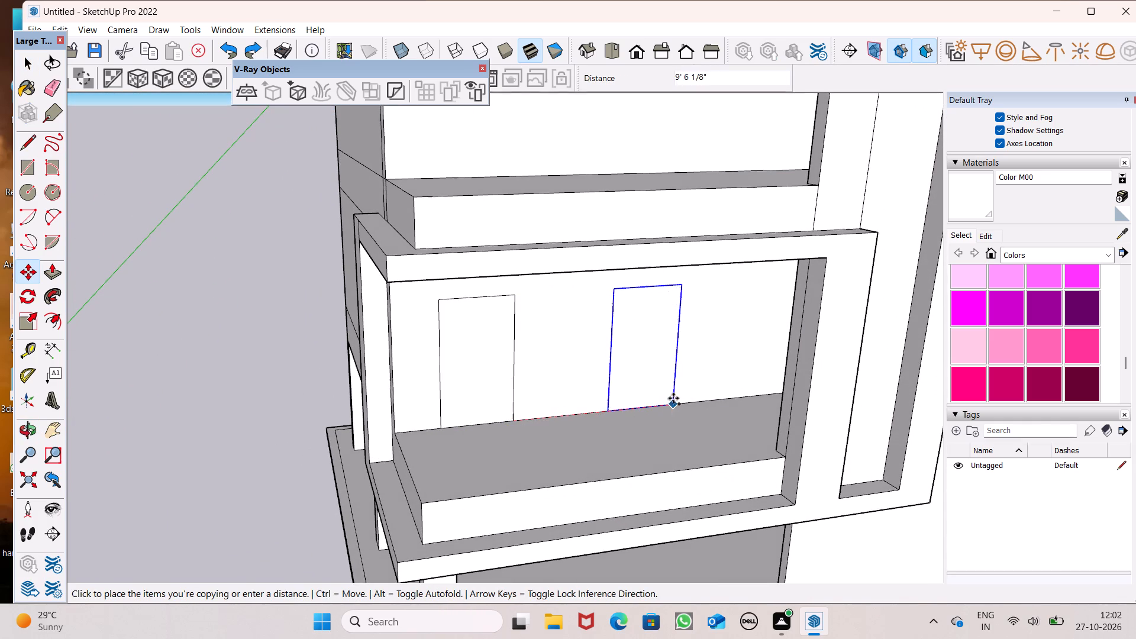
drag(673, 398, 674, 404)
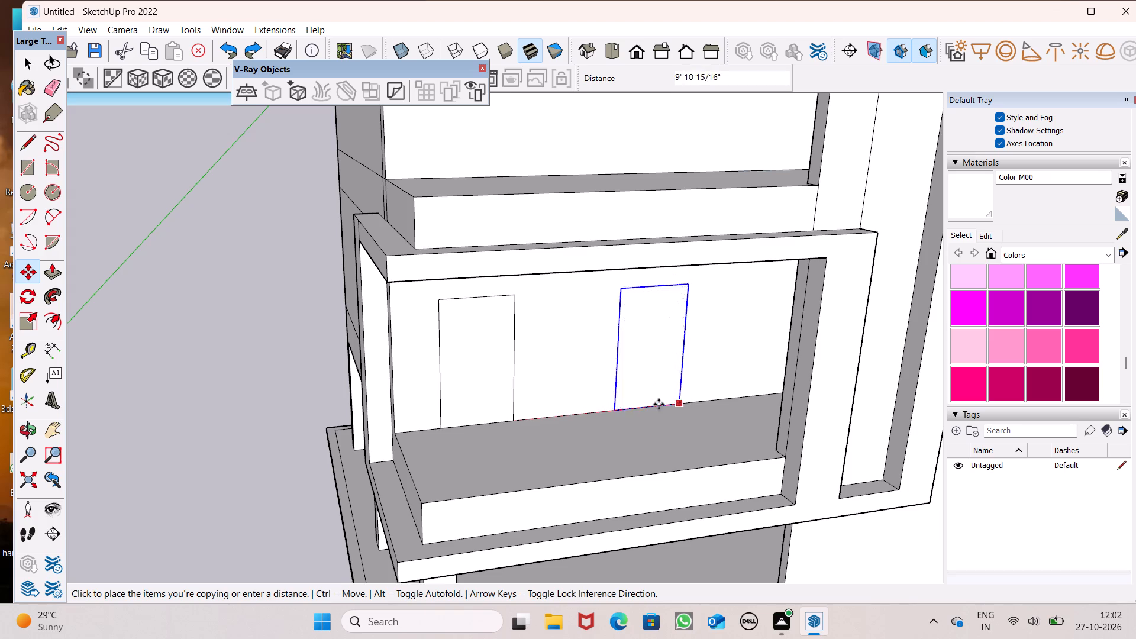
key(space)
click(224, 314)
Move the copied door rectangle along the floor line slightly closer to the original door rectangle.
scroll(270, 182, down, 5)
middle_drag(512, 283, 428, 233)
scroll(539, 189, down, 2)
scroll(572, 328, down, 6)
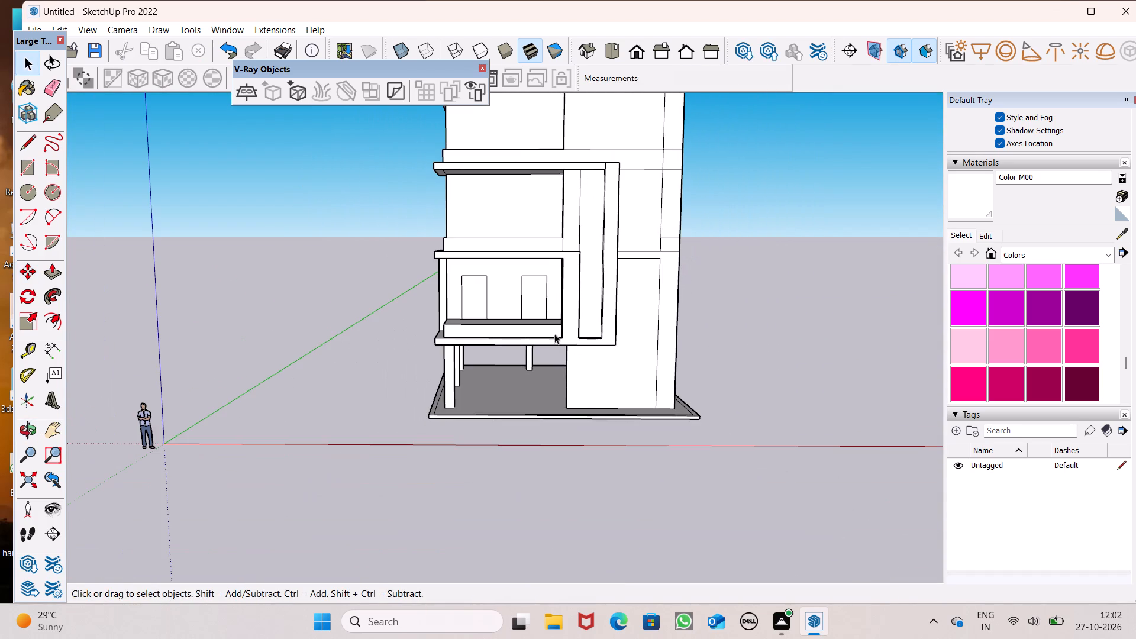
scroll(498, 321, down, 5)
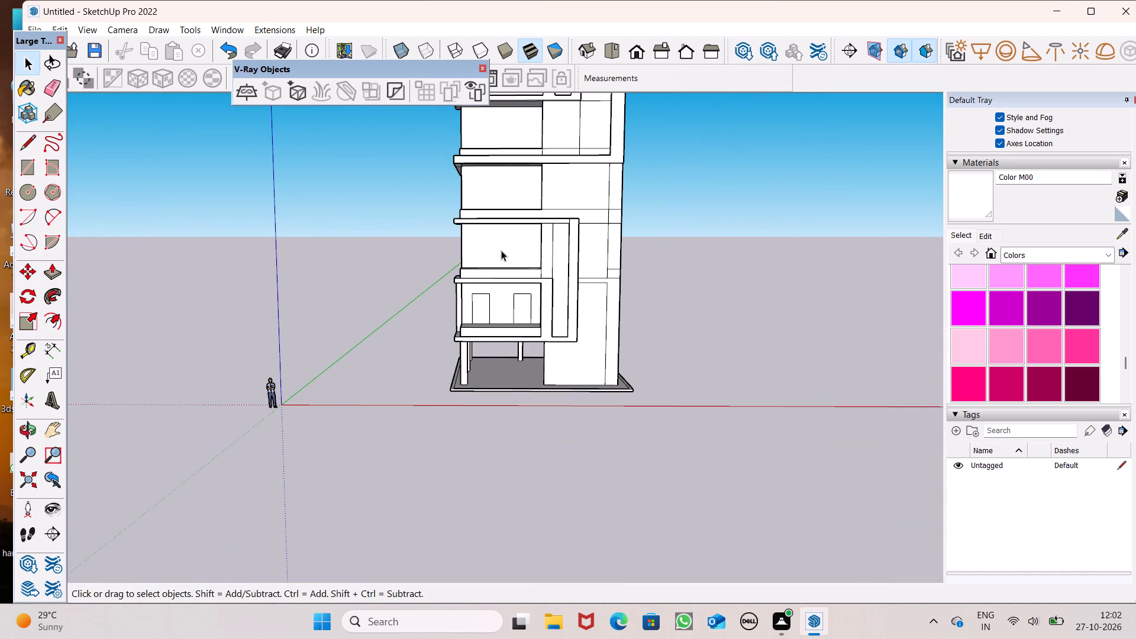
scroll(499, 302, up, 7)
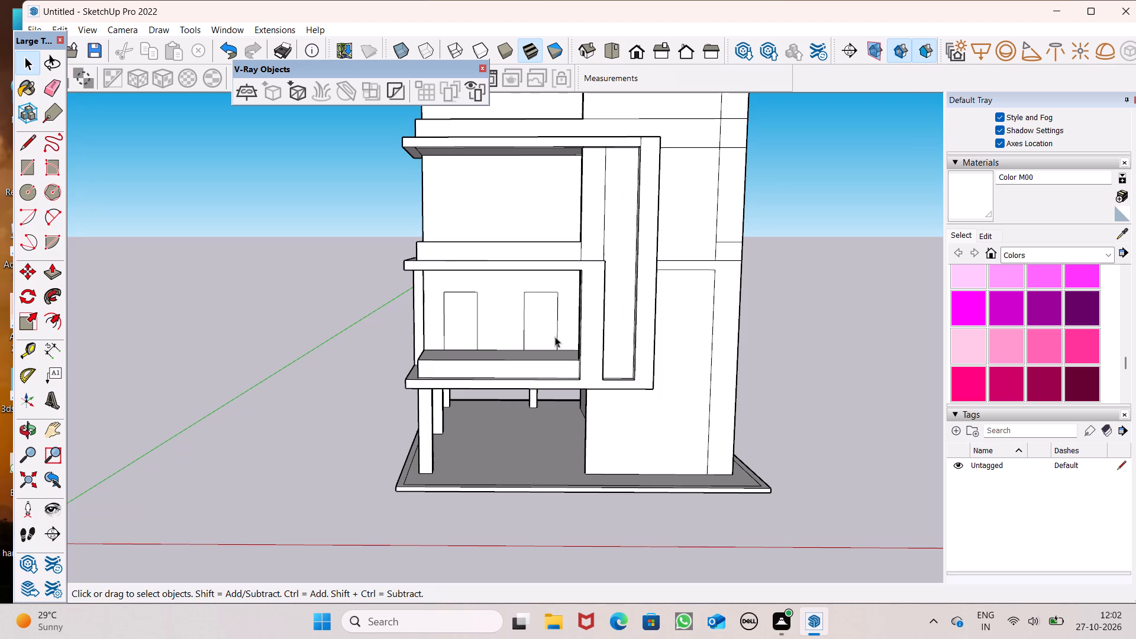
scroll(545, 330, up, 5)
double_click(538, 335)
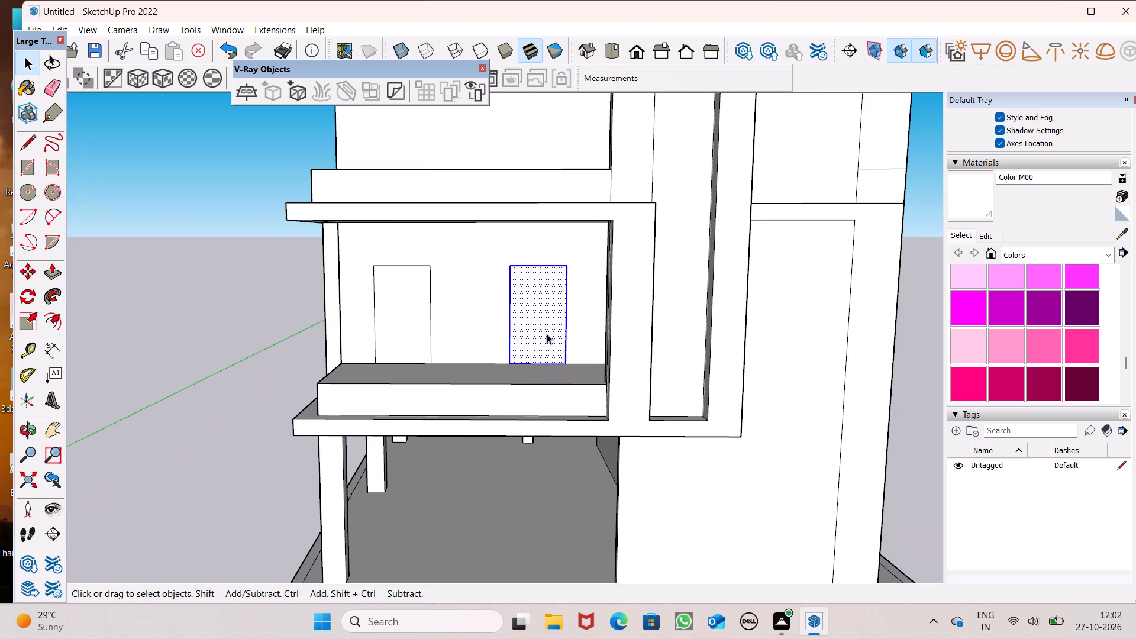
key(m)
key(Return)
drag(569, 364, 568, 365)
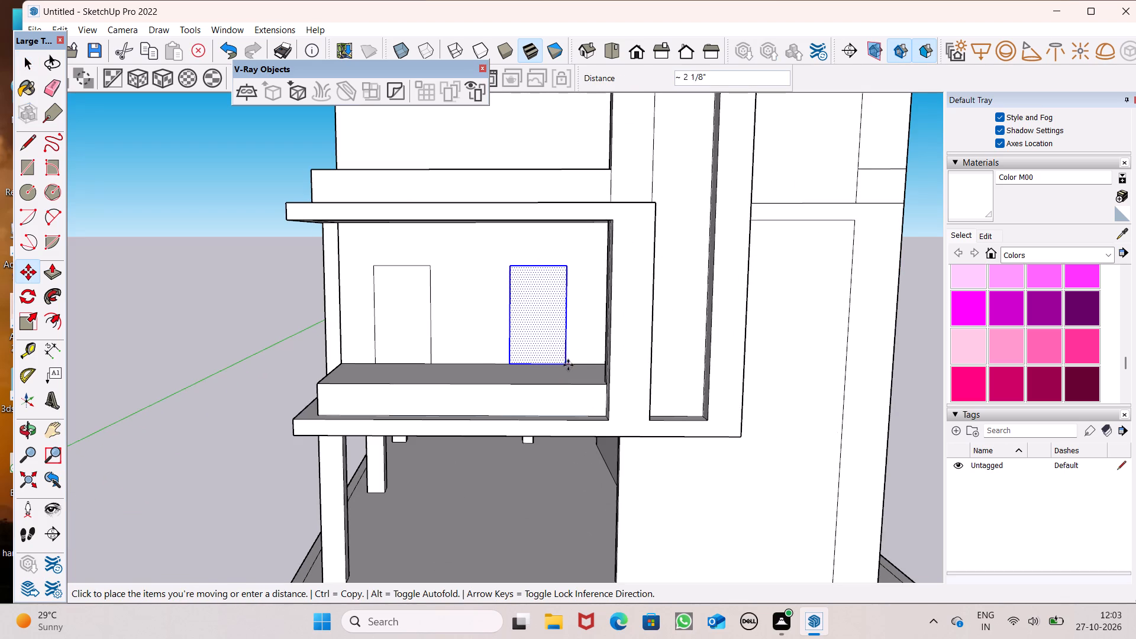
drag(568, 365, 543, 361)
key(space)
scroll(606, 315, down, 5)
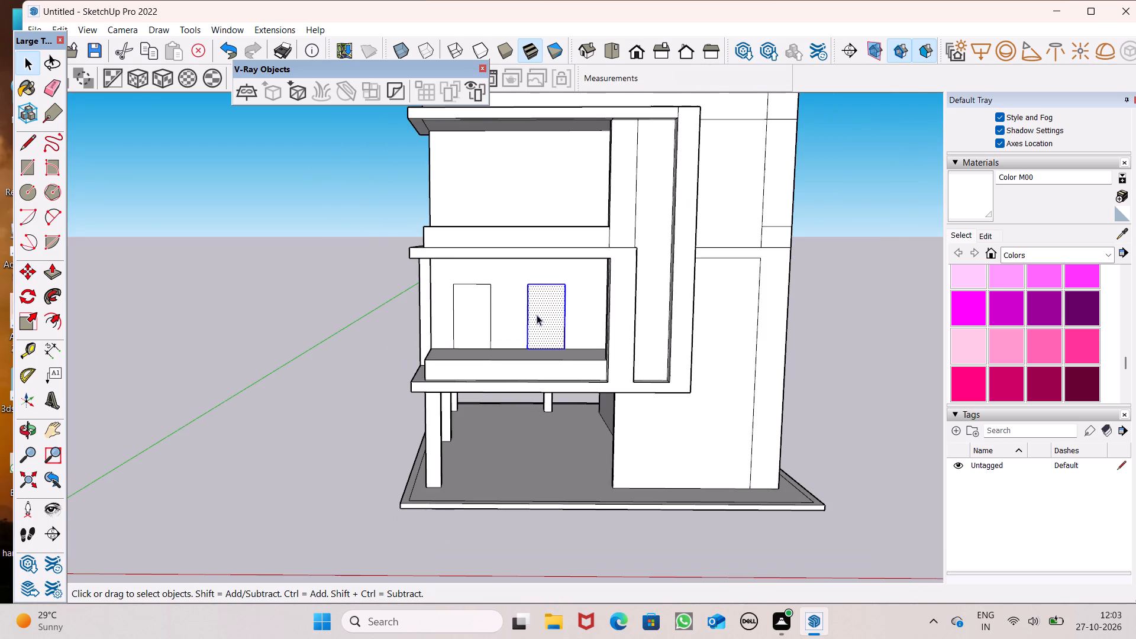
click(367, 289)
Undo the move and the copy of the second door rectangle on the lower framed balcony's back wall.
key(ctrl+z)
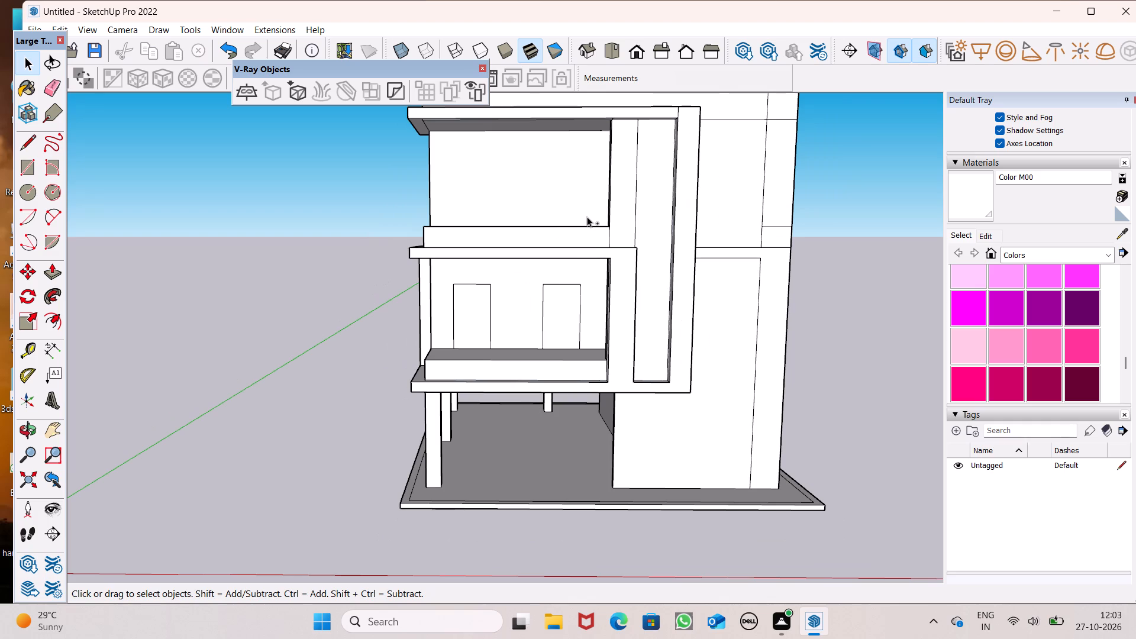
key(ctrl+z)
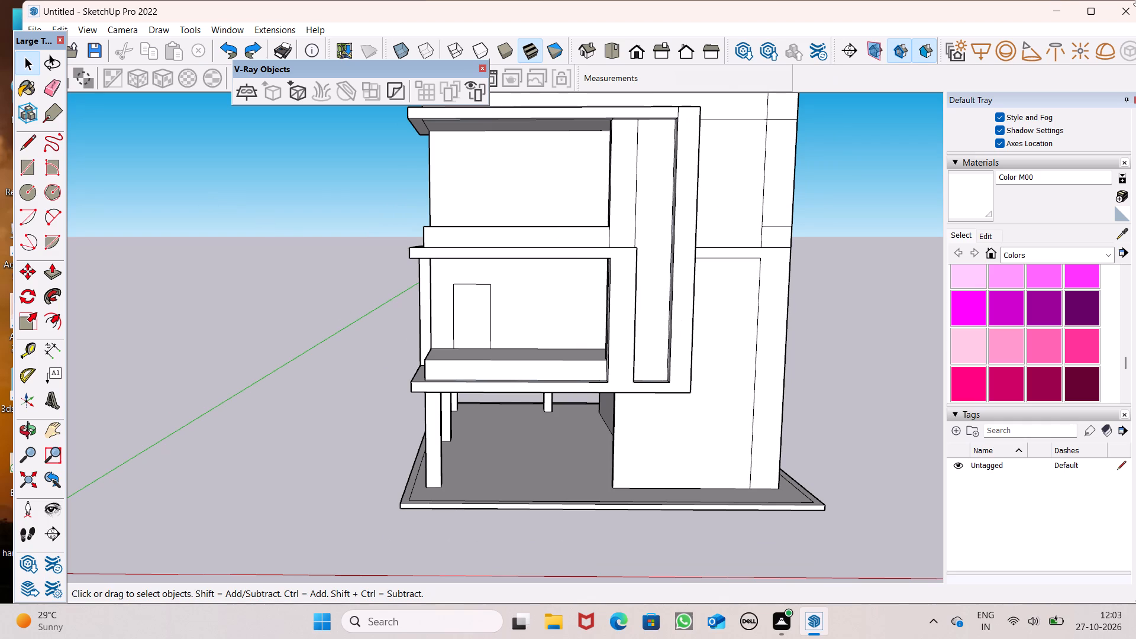
Draw a window rectangle beside the door on the lower framed balcony's back wall, raised above the floor line.
click(28, 173)
scroll(509, 319, up, 4)
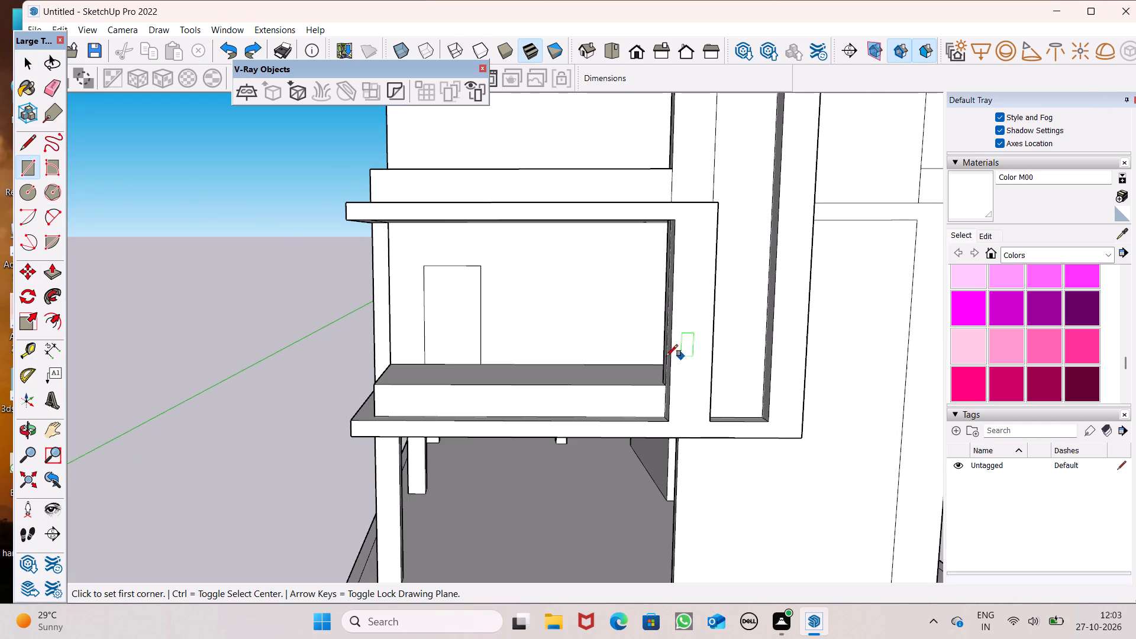
scroll(597, 340, up, 2)
middle_drag(603, 343, 601, 328)
scroll(588, 311, up, 2)
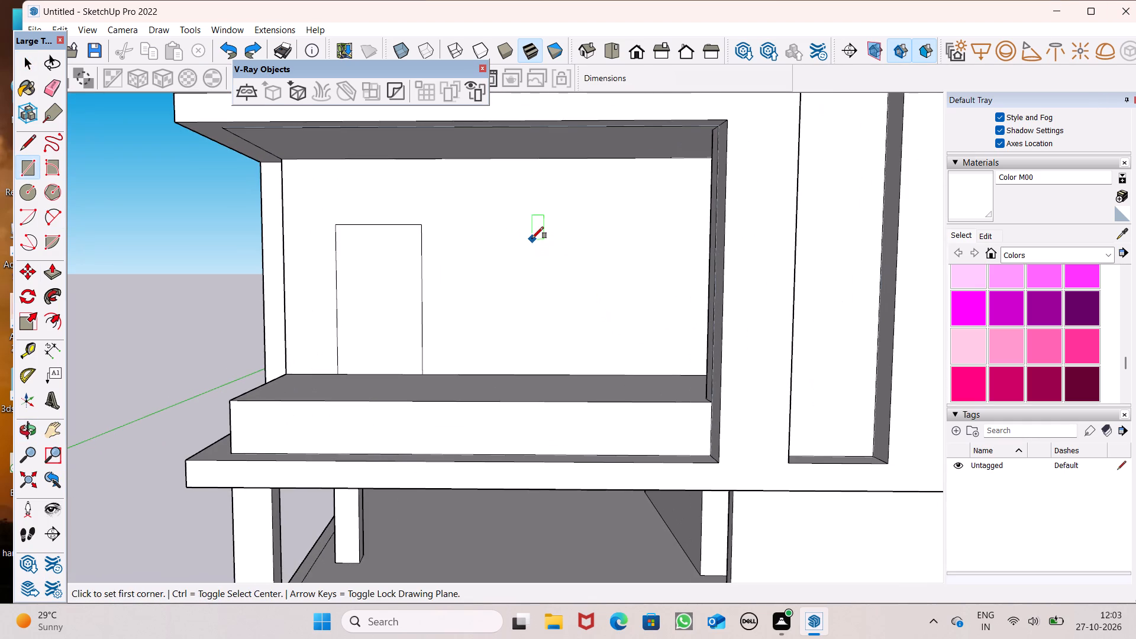
drag(509, 234, 512, 240)
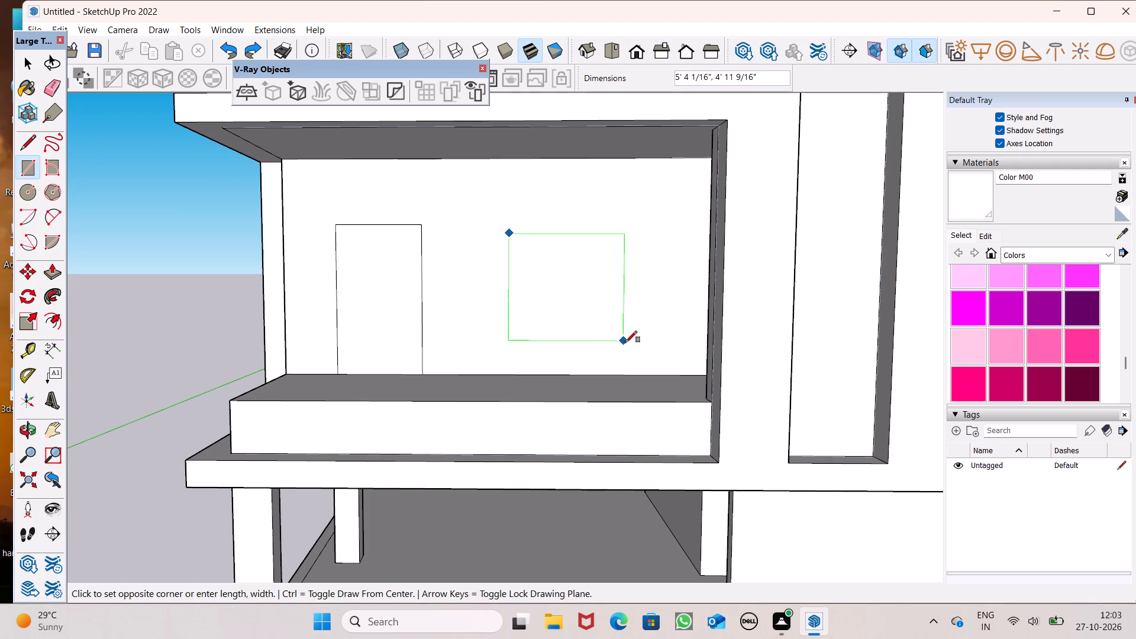
click(640, 356)
key(space)
Copy the door rectangle 13' straight up onto the back wall of the balcony one floor above.
scroll(554, 337, down, 3)
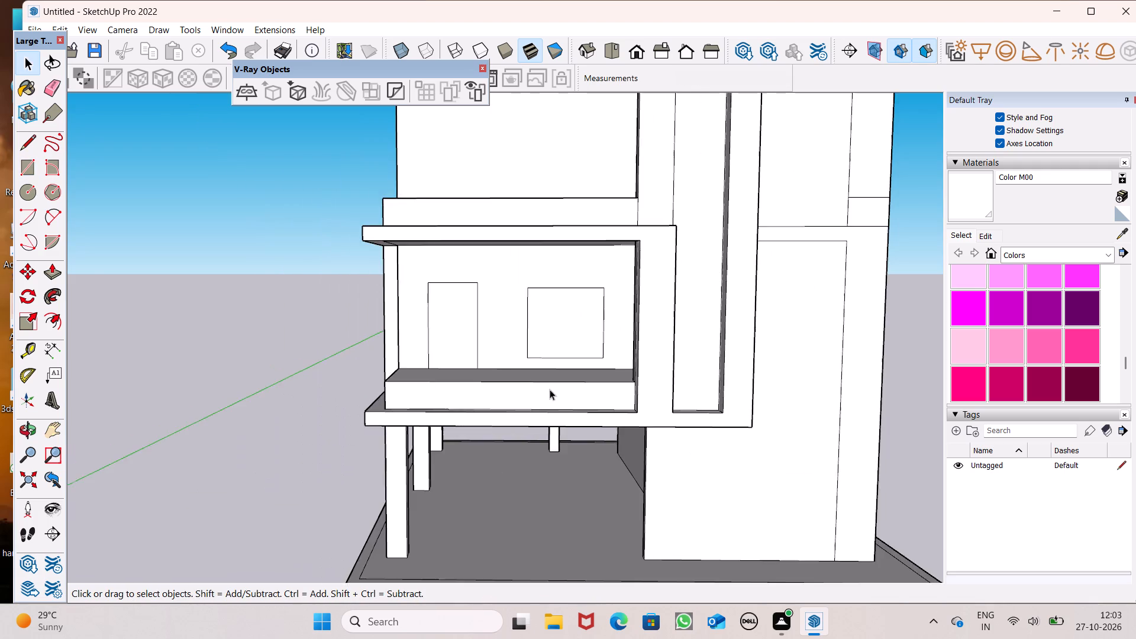
scroll(550, 389, down, 10)
double_click(499, 346)
key(m)
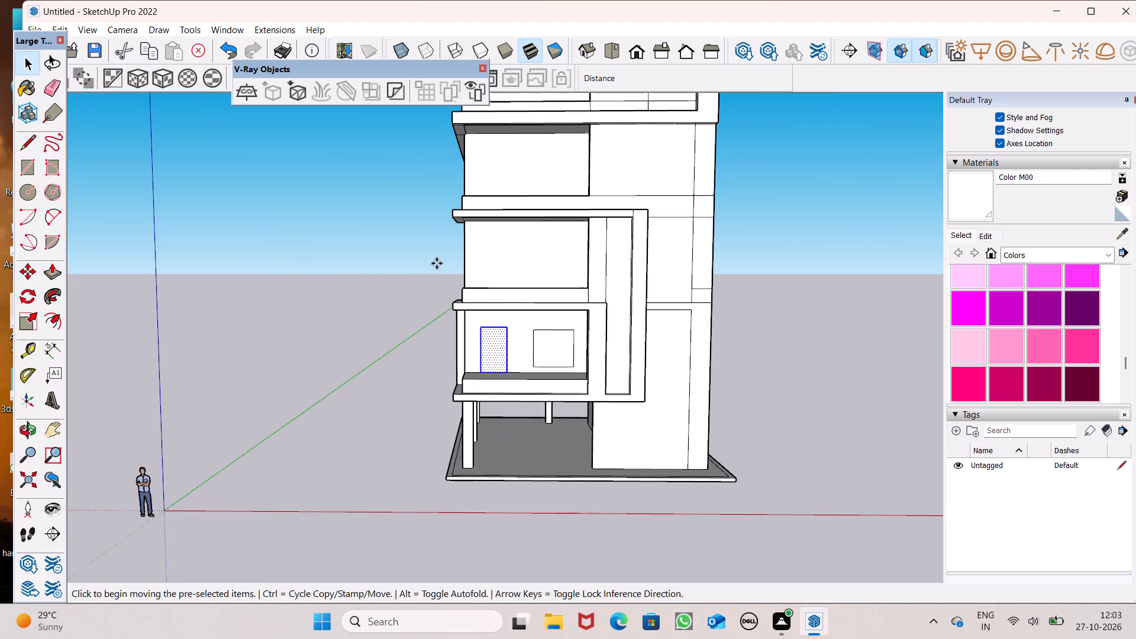
key(Return)
scroll(437, 382, down, 5)
scroll(476, 272, up, 6)
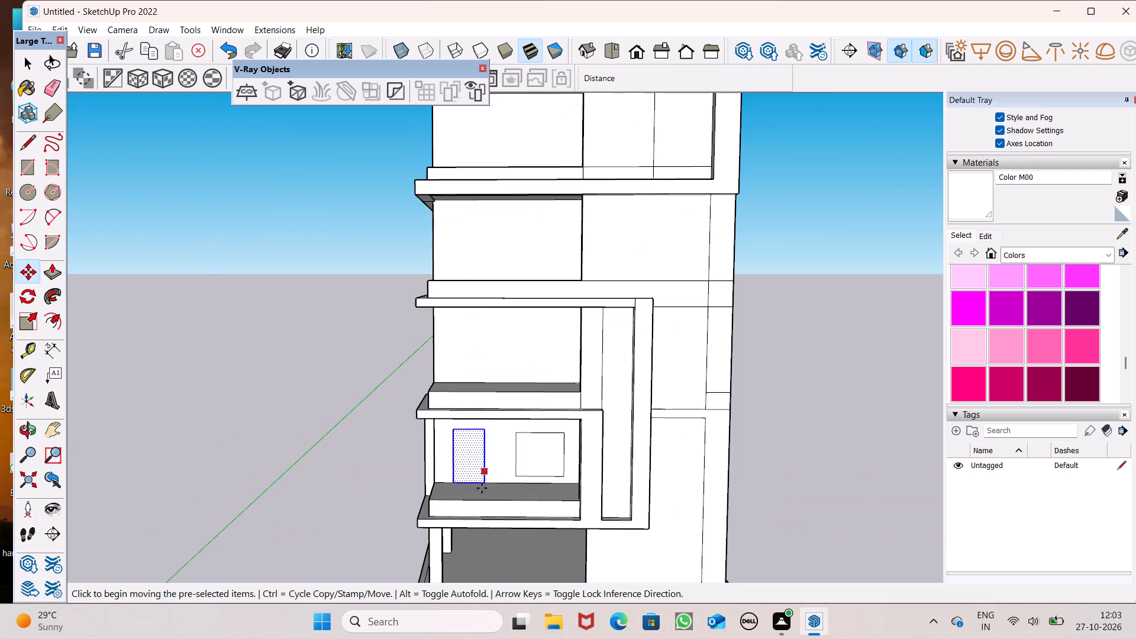
drag(481, 484, 483, 389)
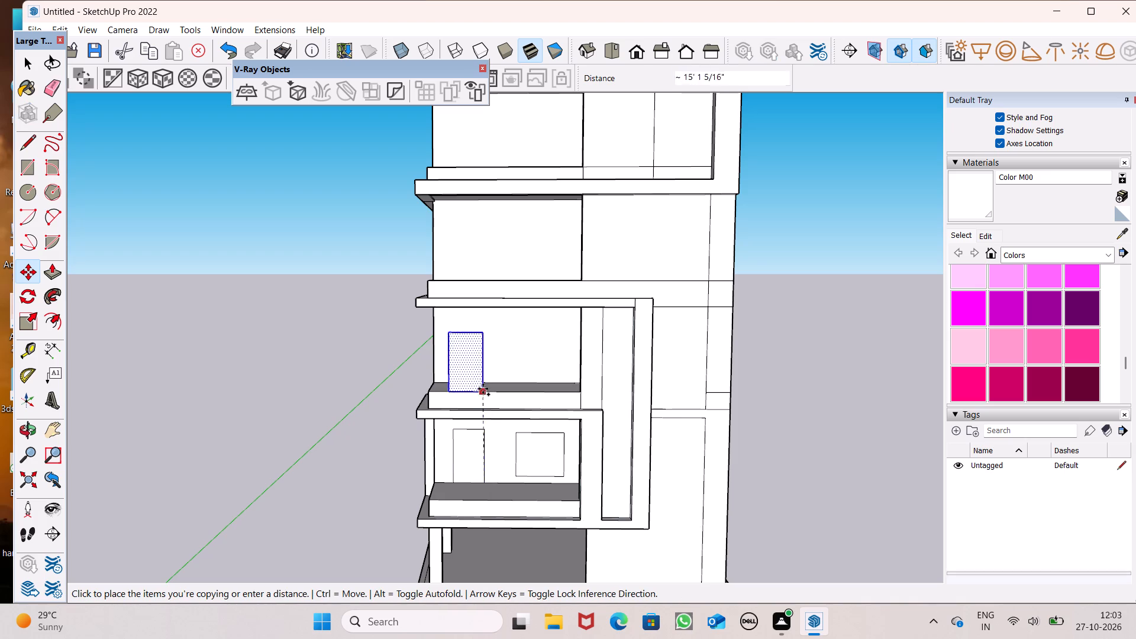
drag(483, 389, 485, 383)
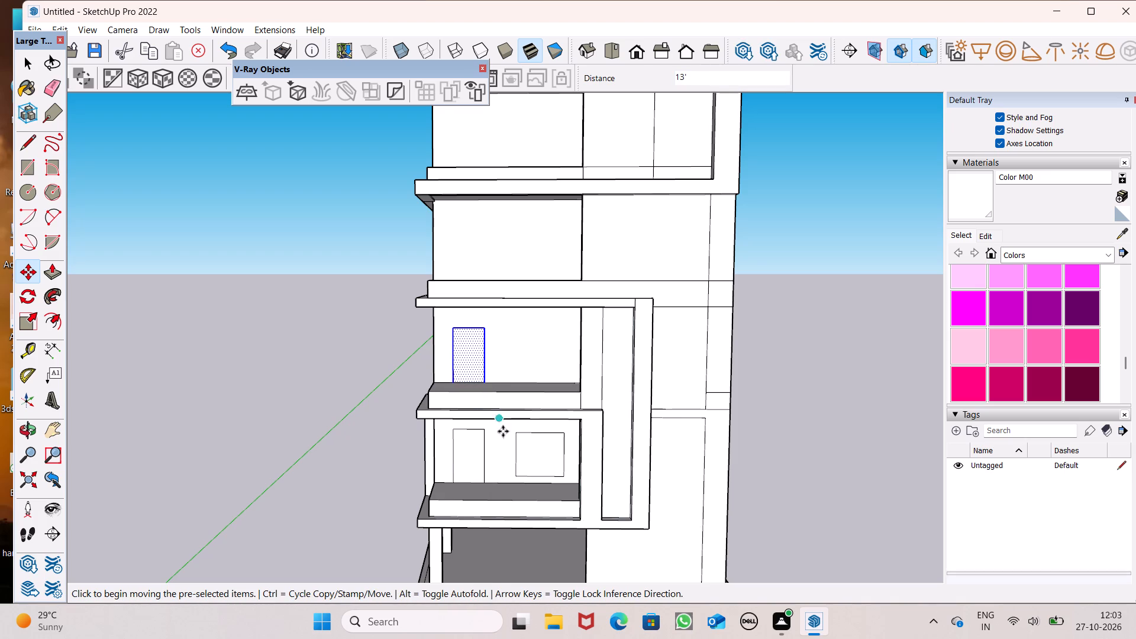
Copy the door rectangle upward floor by floor onto the third and fourth balcony levels' back walls, 13' per floor.
scroll(503, 496, down, 2)
scroll(503, 525, up, 1)
scroll(503, 533, down, 5)
scroll(489, 377, up, 5)
drag(498, 499, 499, 402)
scroll(506, 511, down, 8)
scroll(489, 396, up, 1)
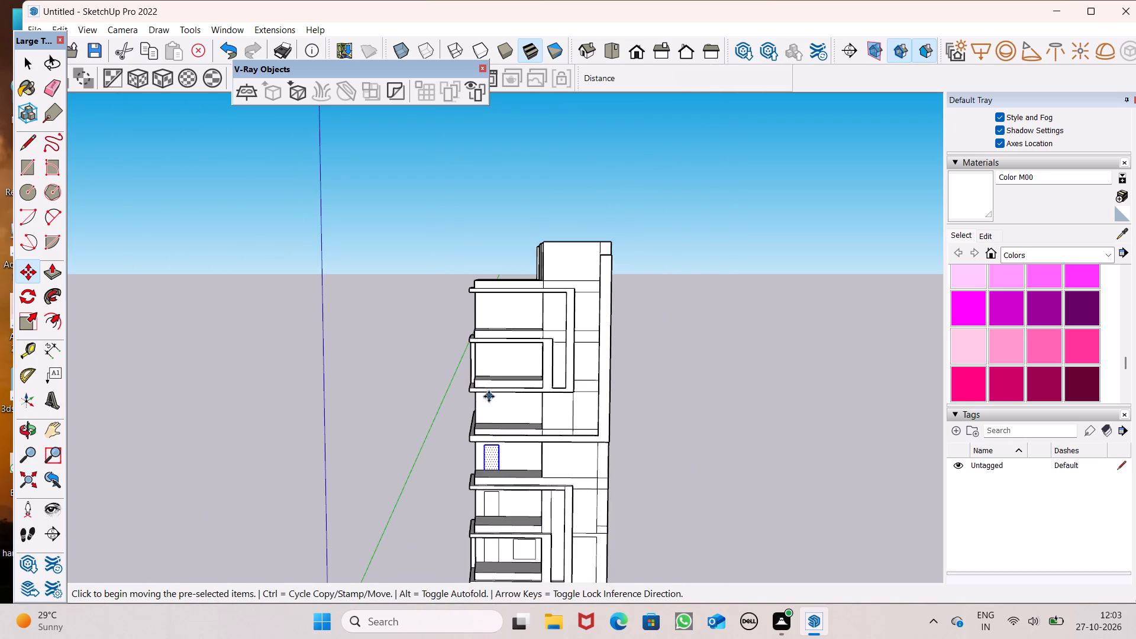
scroll(489, 396, up, 3)
ctrl+drag(502, 502, 504, 447)
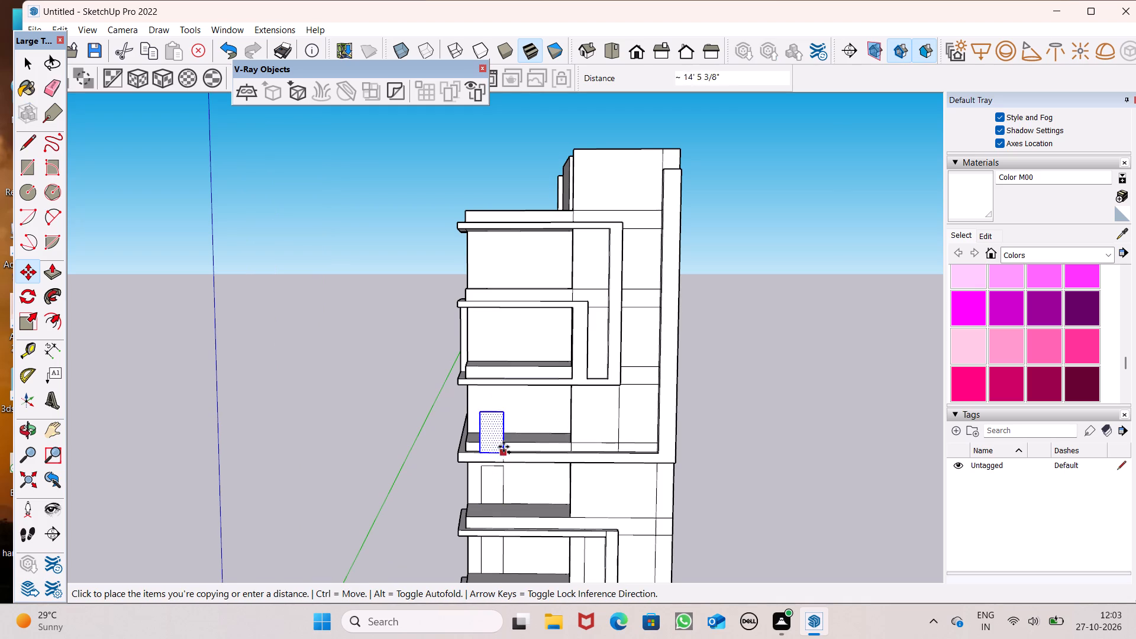
ctrl+drag(504, 447, 504, 429)
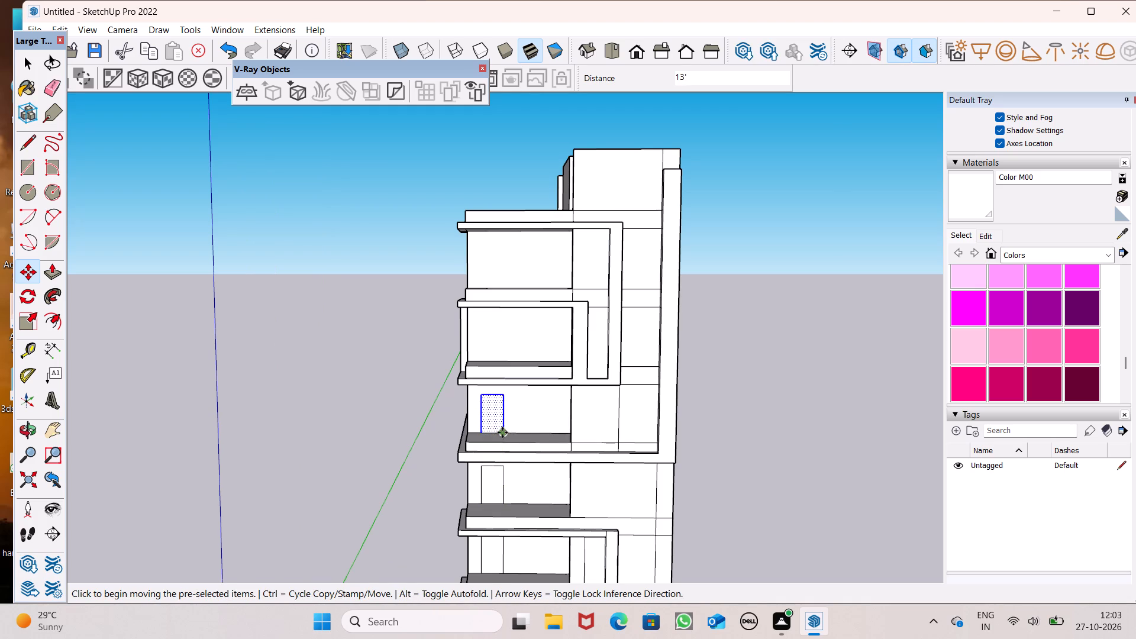
Copy the door rectangle upward floor by floor onto the upper framed balcony and the top balcony, 13' per floor.
drag(502, 433, 499, 359)
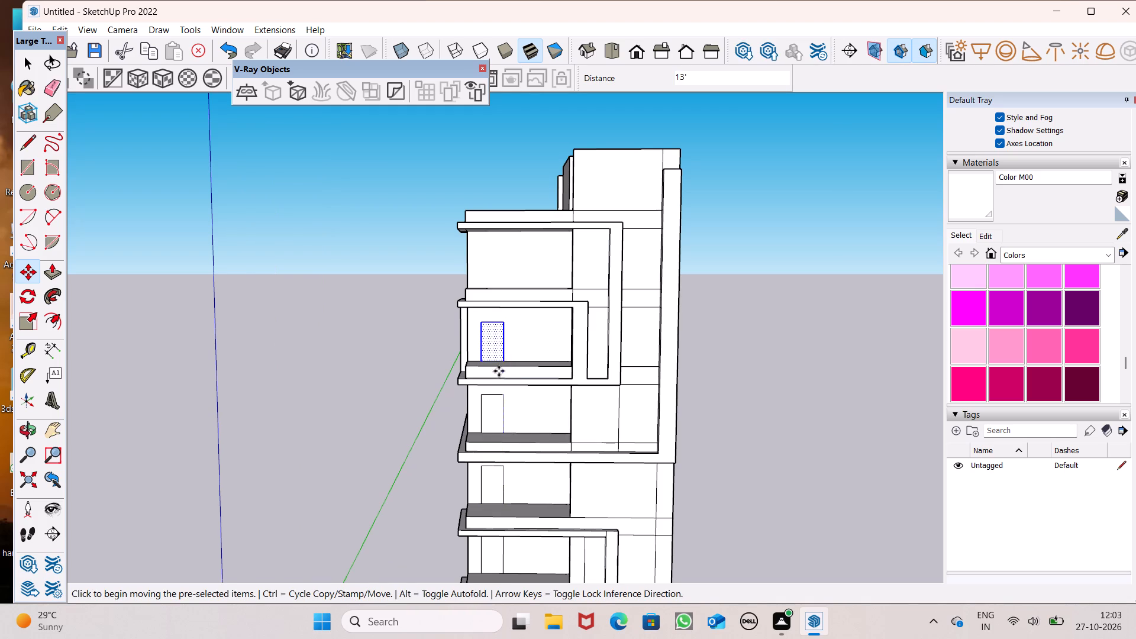
scroll(499, 433, down, 6)
scroll(488, 372, up, 6)
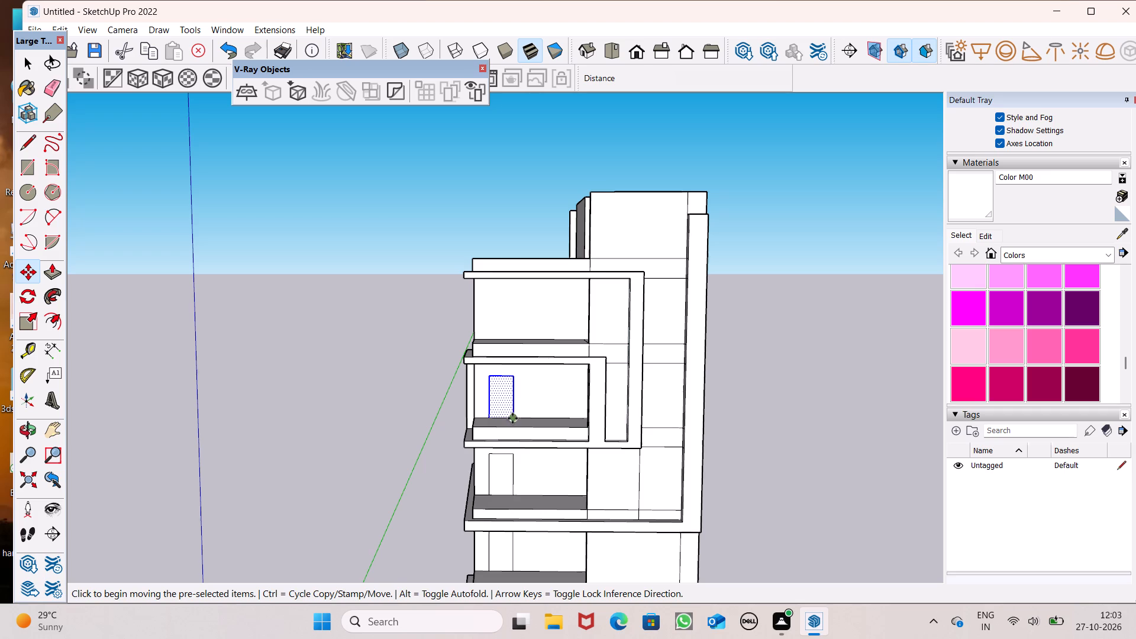
drag(512, 419, 516, 341)
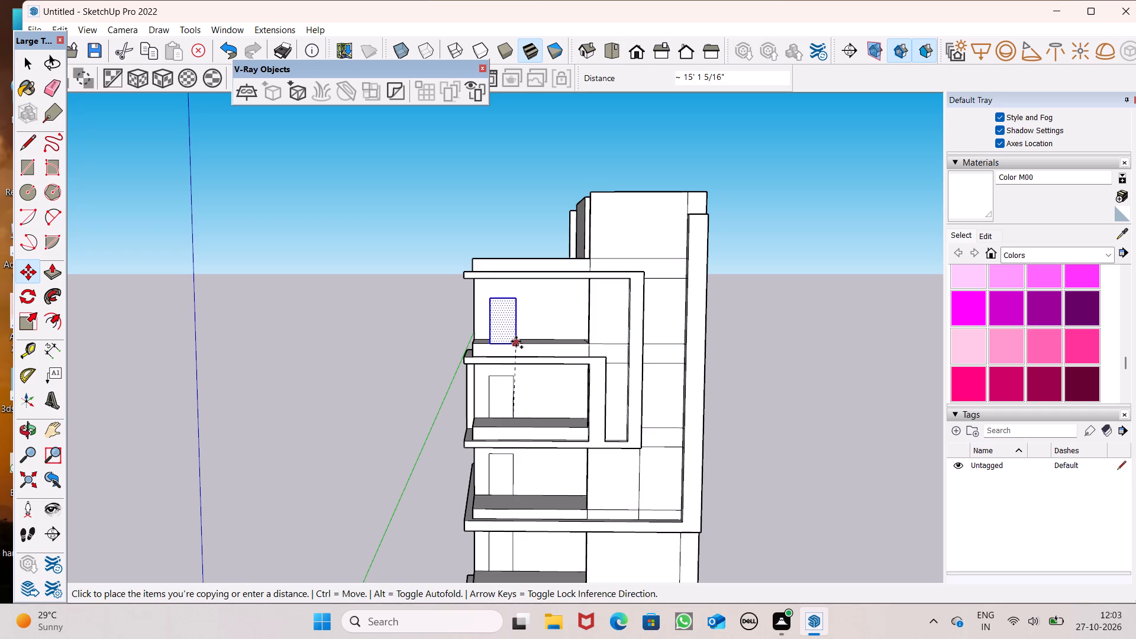
drag(516, 341, 516, 338)
key(space)
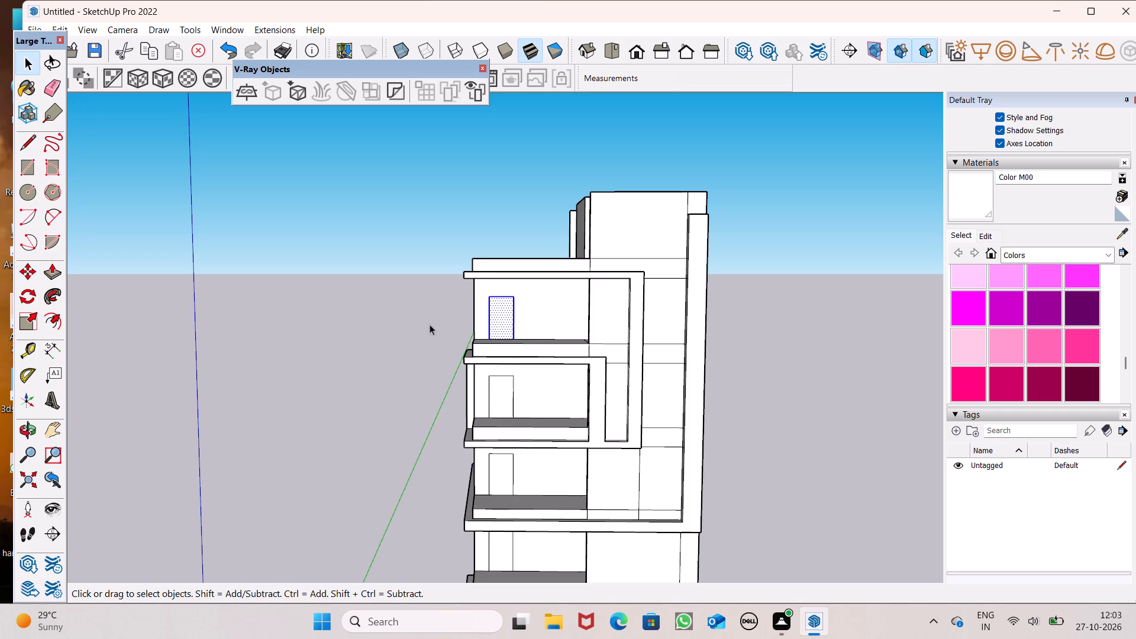
click(425, 319)
Copy the window rectangle from the lower framed balcony straight up onto the back wall one floor above.
middle_drag(499, 382, 462, 356)
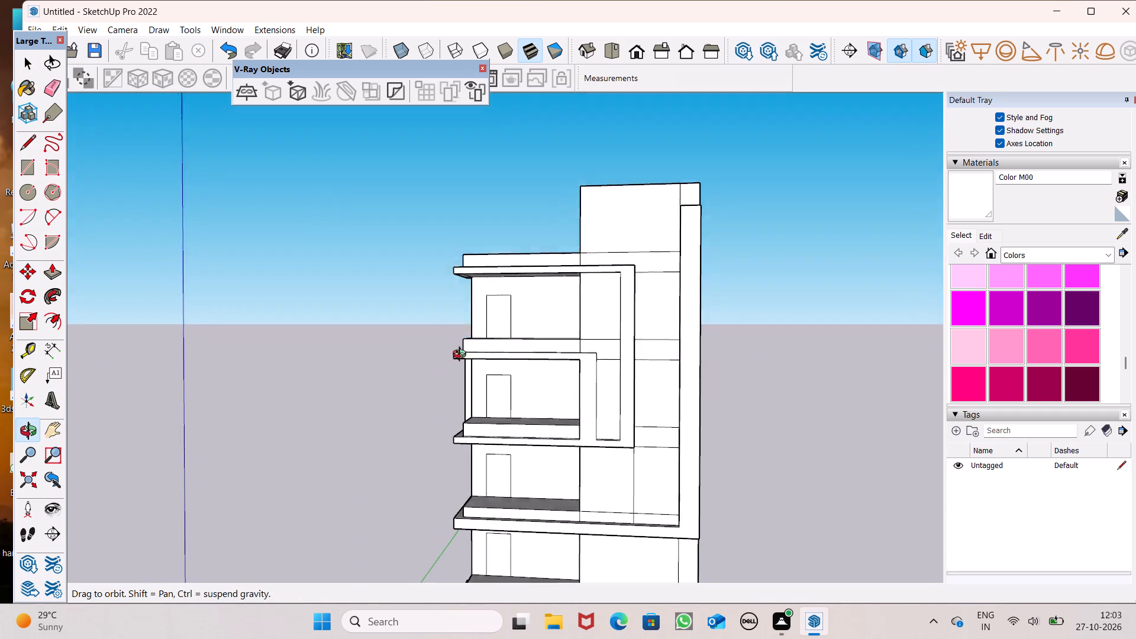
middle_drag(462, 356, 464, 354)
scroll(485, 309, down, 13)
middle_drag(510, 448, 540, 473)
scroll(541, 428, up, 4)
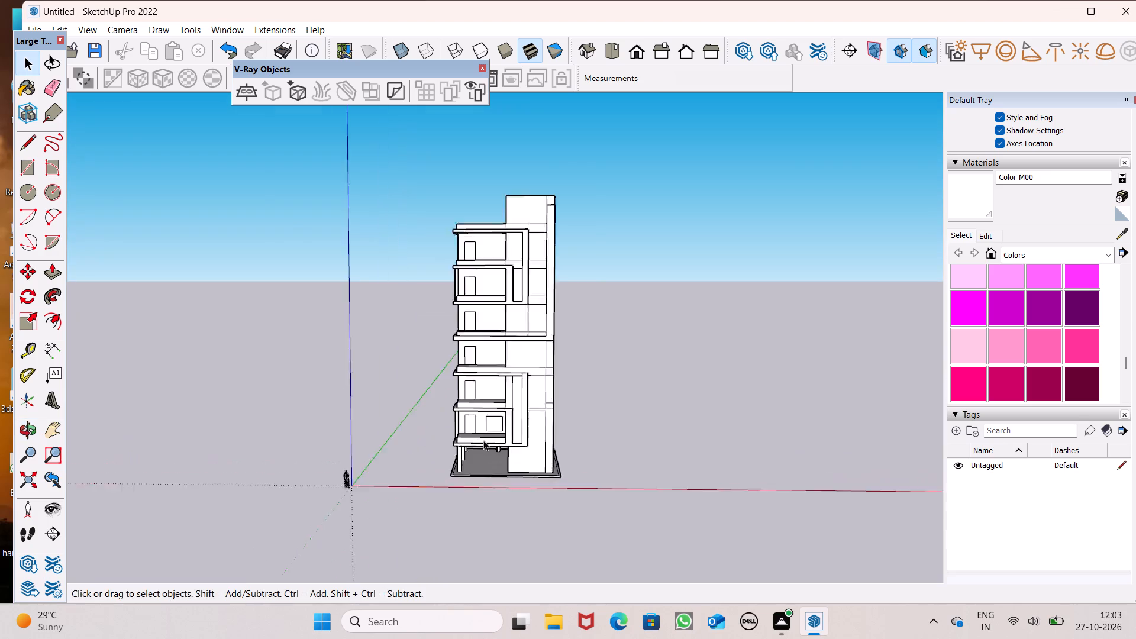
scroll(483, 440, up, 4)
middle_drag(485, 438, 491, 456)
scroll(518, 417, up, 6)
double_click(492, 423)
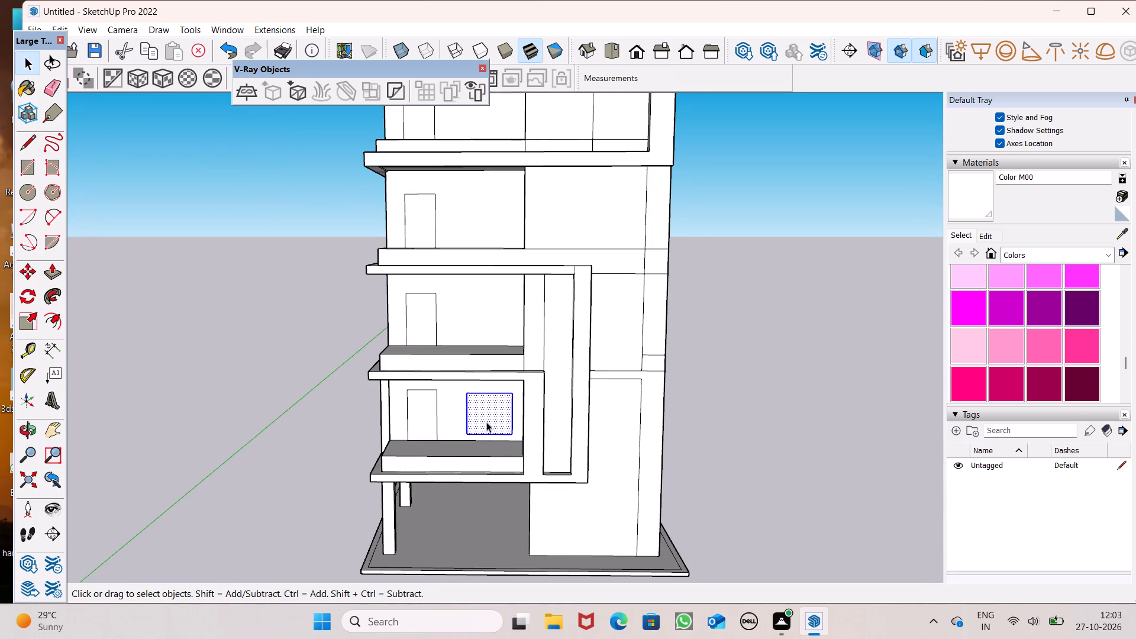
scroll(464, 405, up, 1)
key(m)
key(Return)
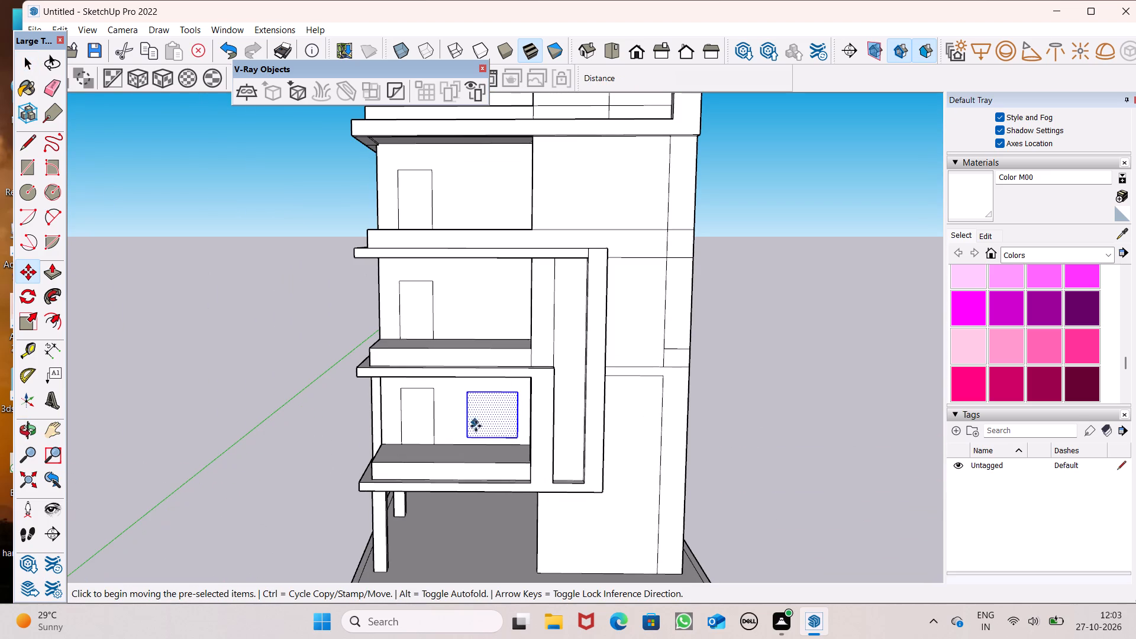
drag(519, 437, 522, 367)
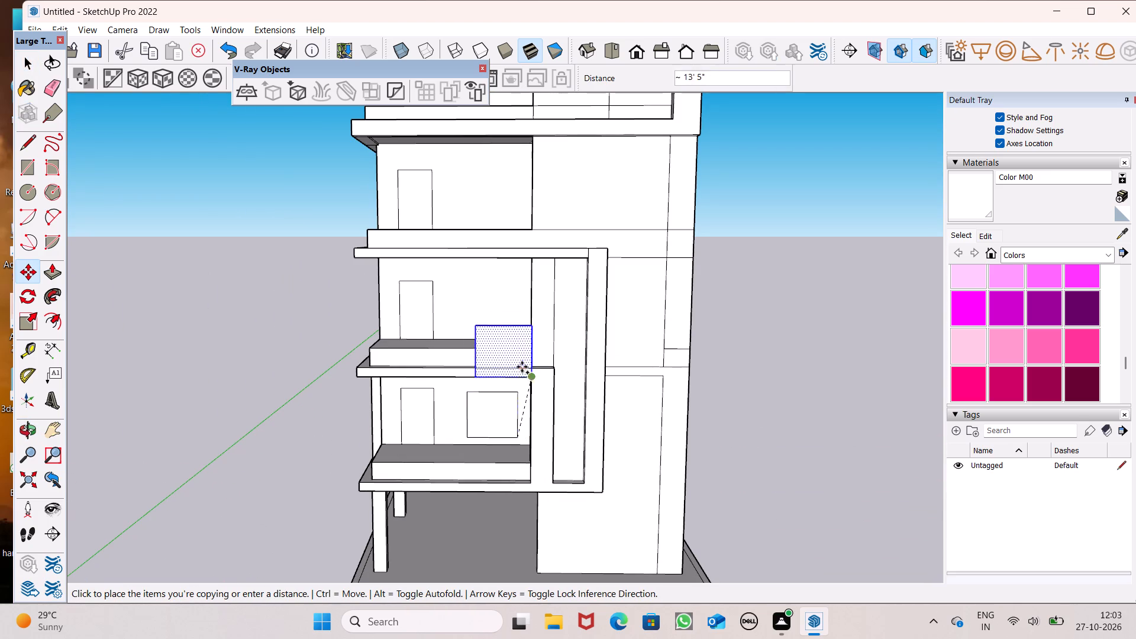
drag(522, 367, 512, 330)
Copy the window rectangle from the second balcony level straight up onto the third balcony level's back wall.
scroll(508, 373, down, 3)
scroll(495, 314, up, 2)
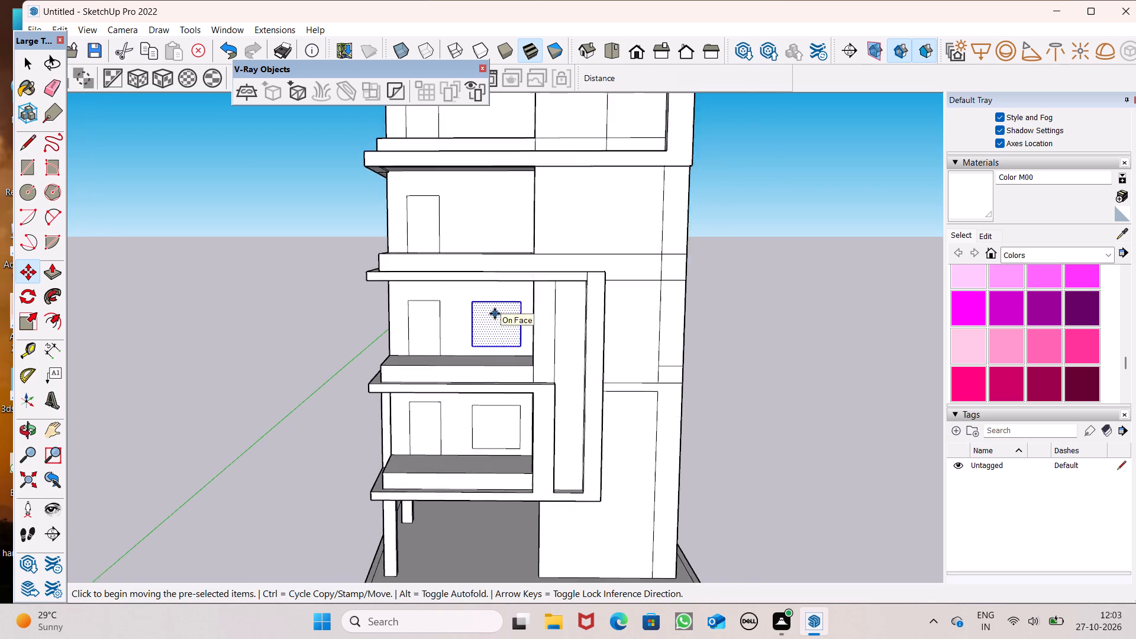
scroll(495, 314, up, 3)
scroll(524, 362, down, 5)
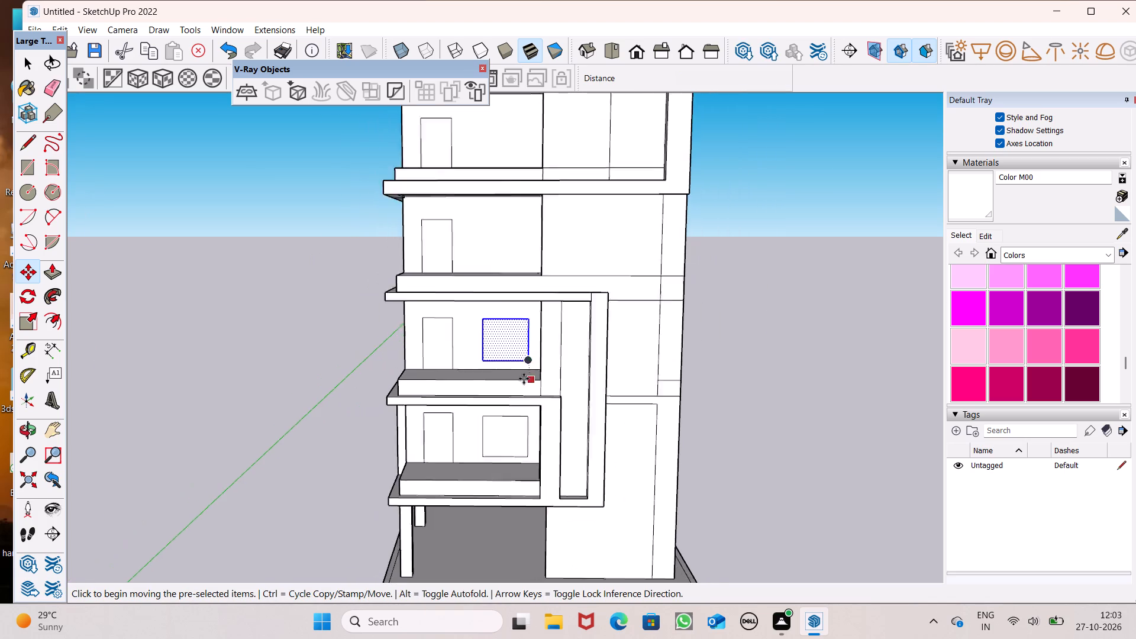
scroll(524, 379, down, 2)
scroll(520, 363, up, 6)
scroll(527, 398, down, 7)
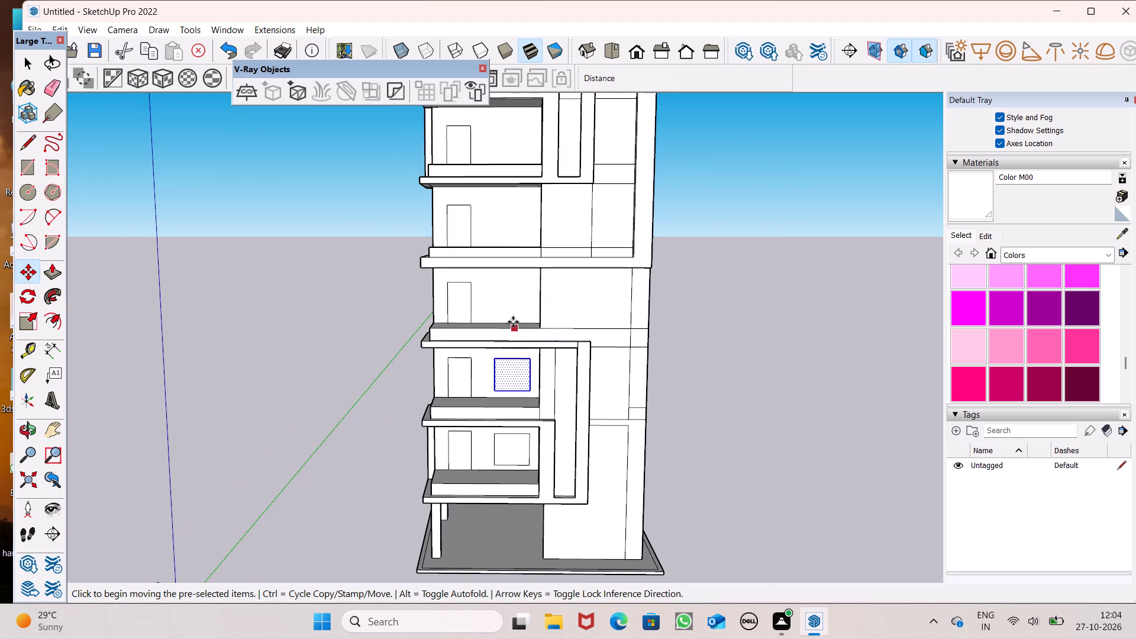
scroll(513, 321, up, 6)
drag(544, 452, 538, 310)
Copy the window rectangle straight up onto the fourth balcony level's back wall, about 13' above the third-level window.
scroll(517, 385, down, 7)
scroll(444, 289, up, 5)
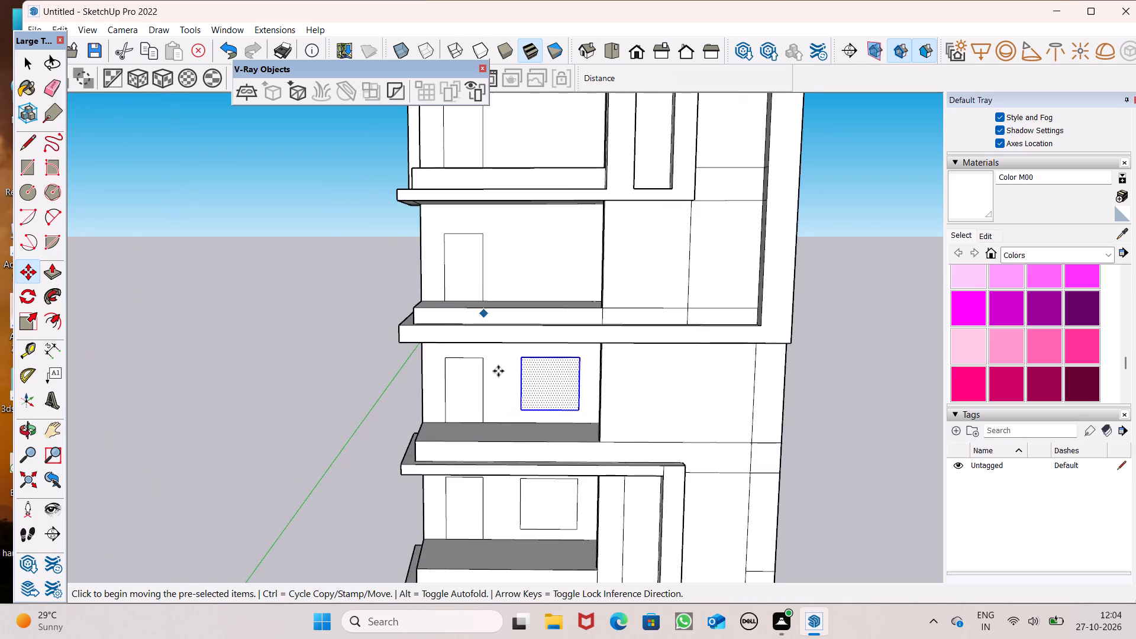
scroll(500, 397, down, 5)
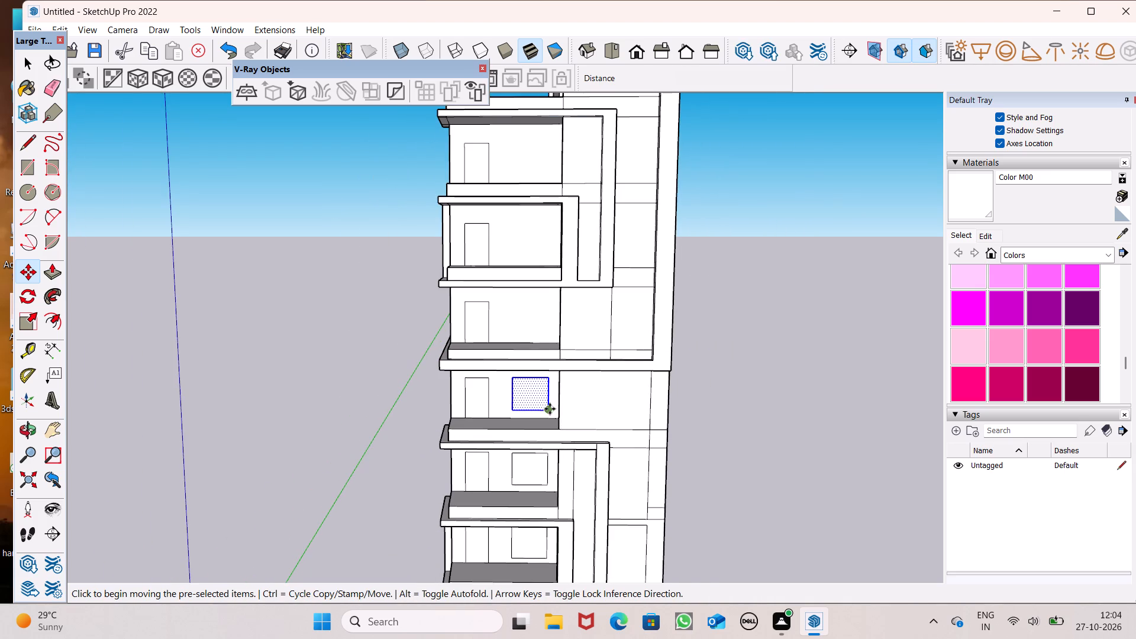
drag(550, 410, 550, 333)
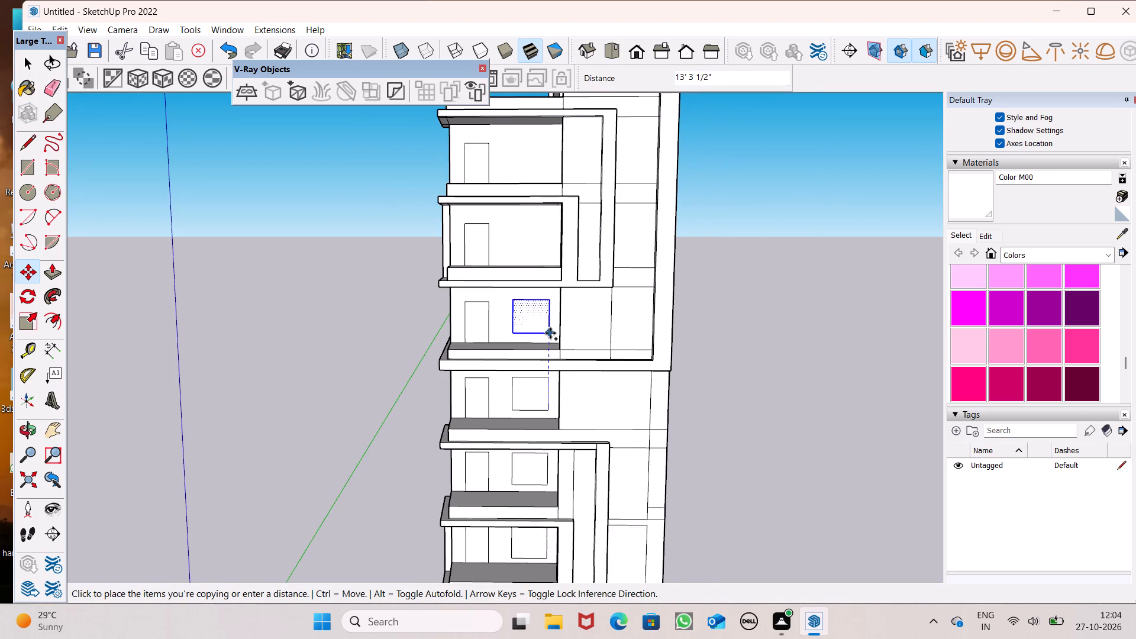
drag(550, 333, 548, 335)
Copy the window rectangle about 13' 4" straight up onto the fifth-level back wall, inside the upper framed balcony.
scroll(539, 386, down, 7)
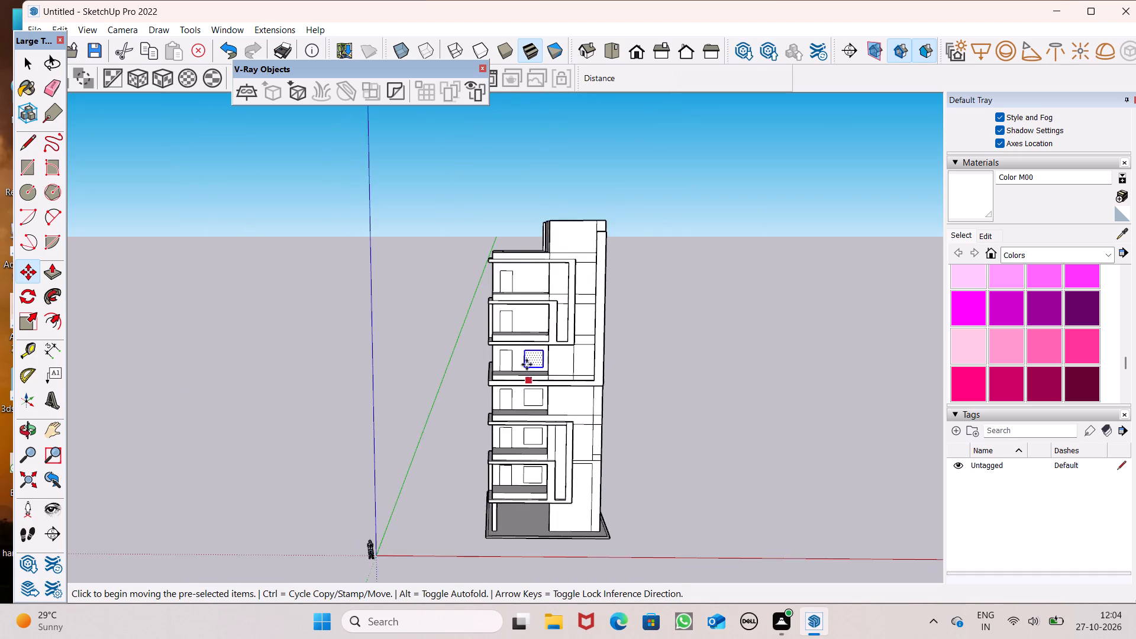
scroll(531, 320, up, 7)
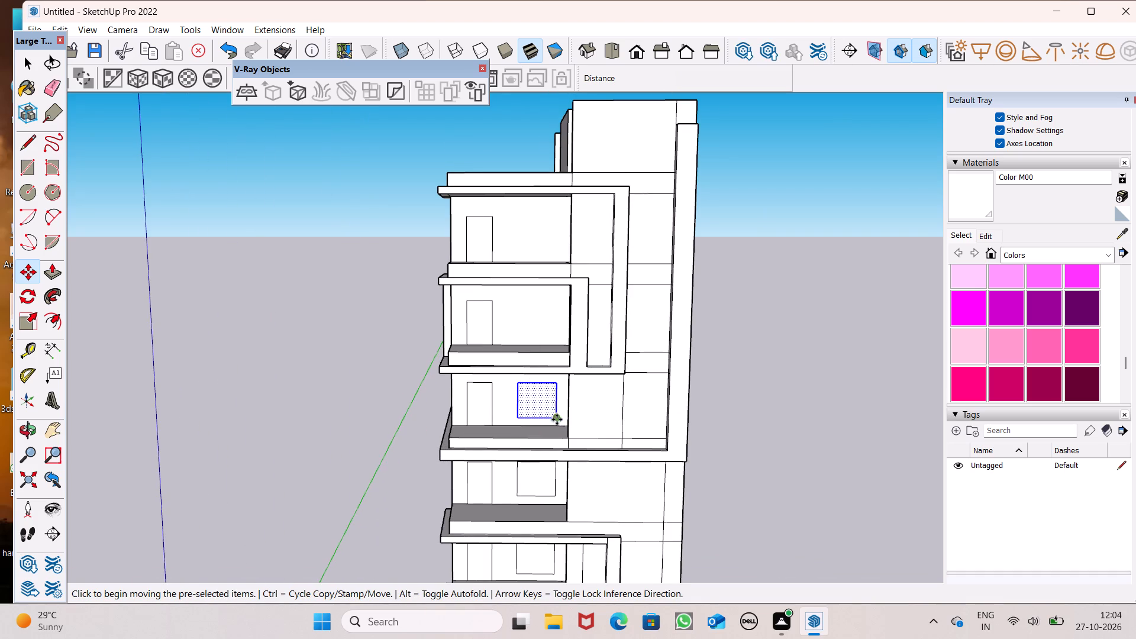
drag(556, 417, 551, 340)
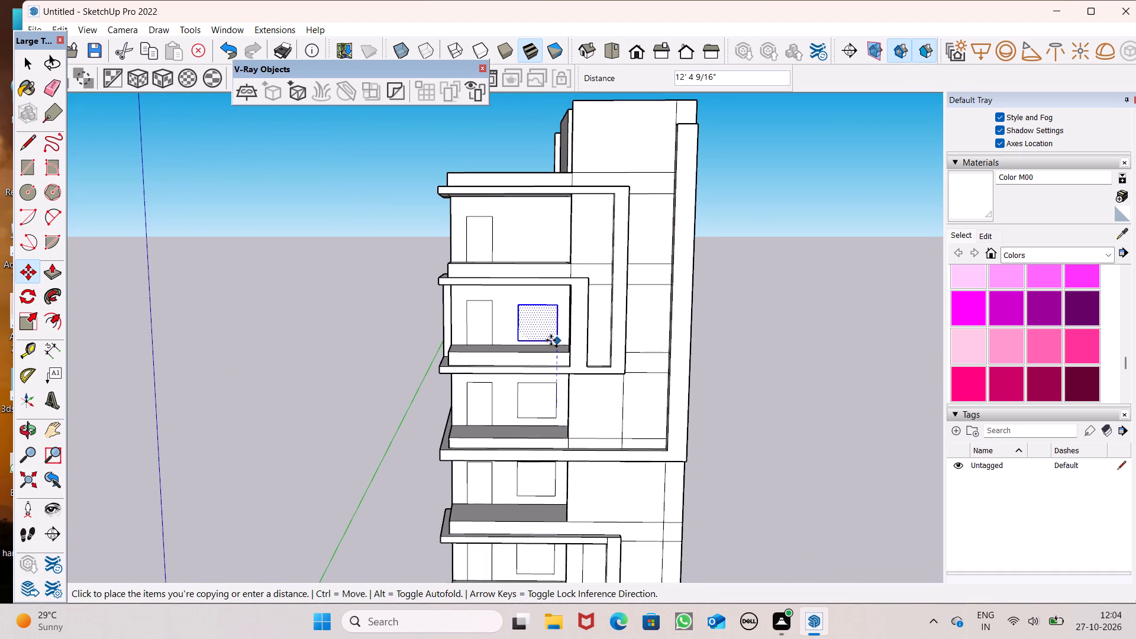
drag(551, 340, 558, 335)
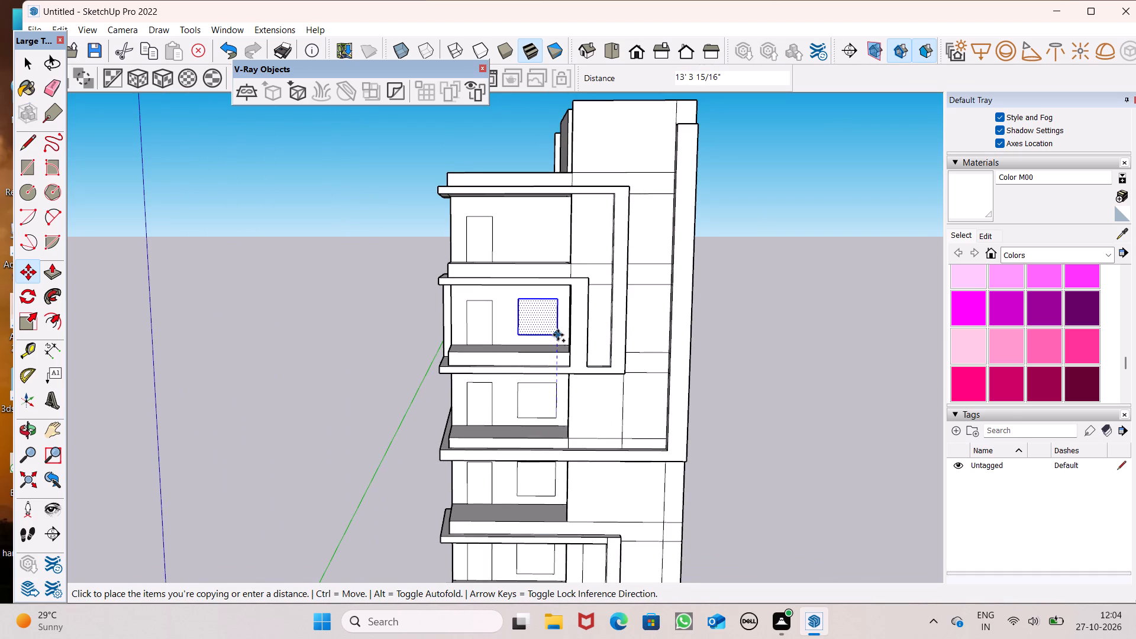
drag(558, 335, 558, 335)
Copy the window rectangle from the fifth level up onto the top balcony's back wall, about 12' 11" higher.
scroll(540, 363, down, 5)
scroll(538, 308, up, 7)
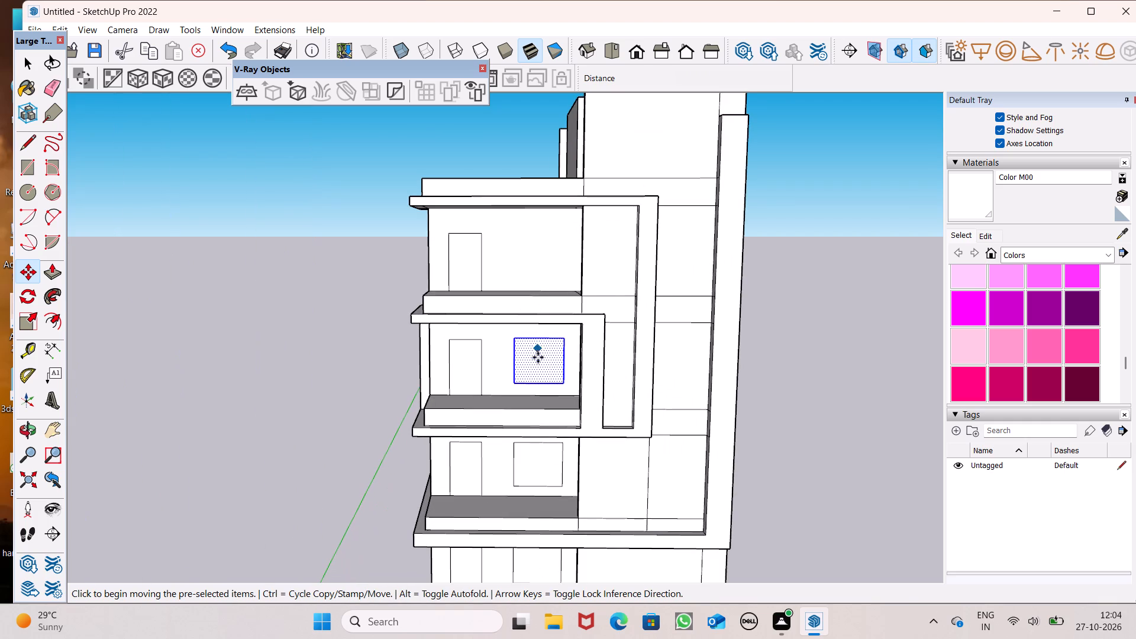
scroll(551, 410, down, 1)
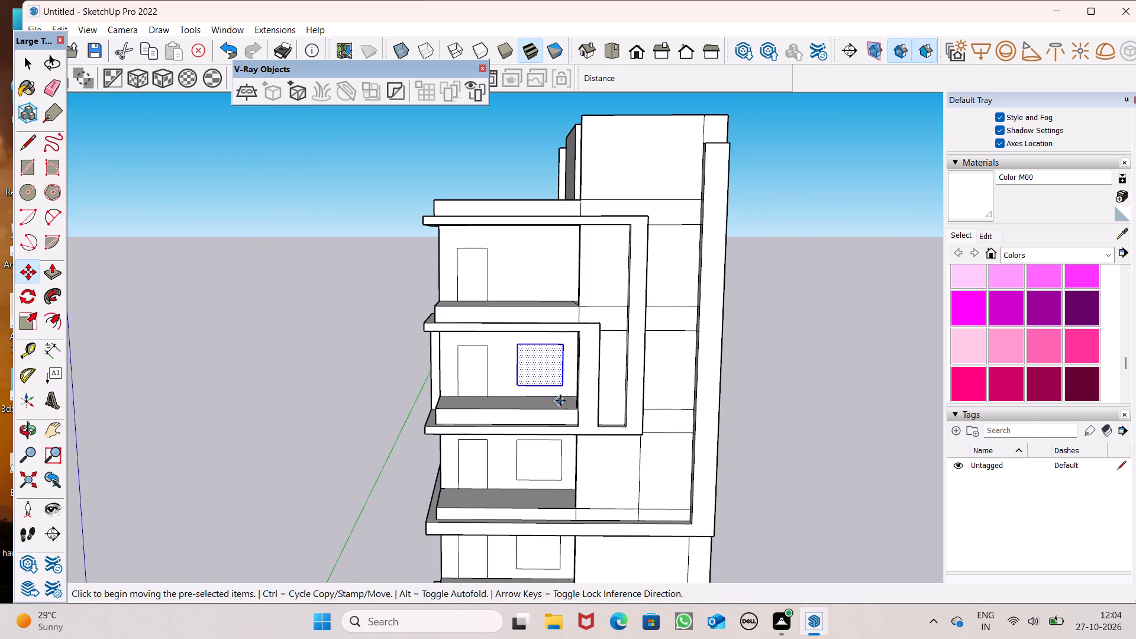
drag(563, 385, 563, 390)
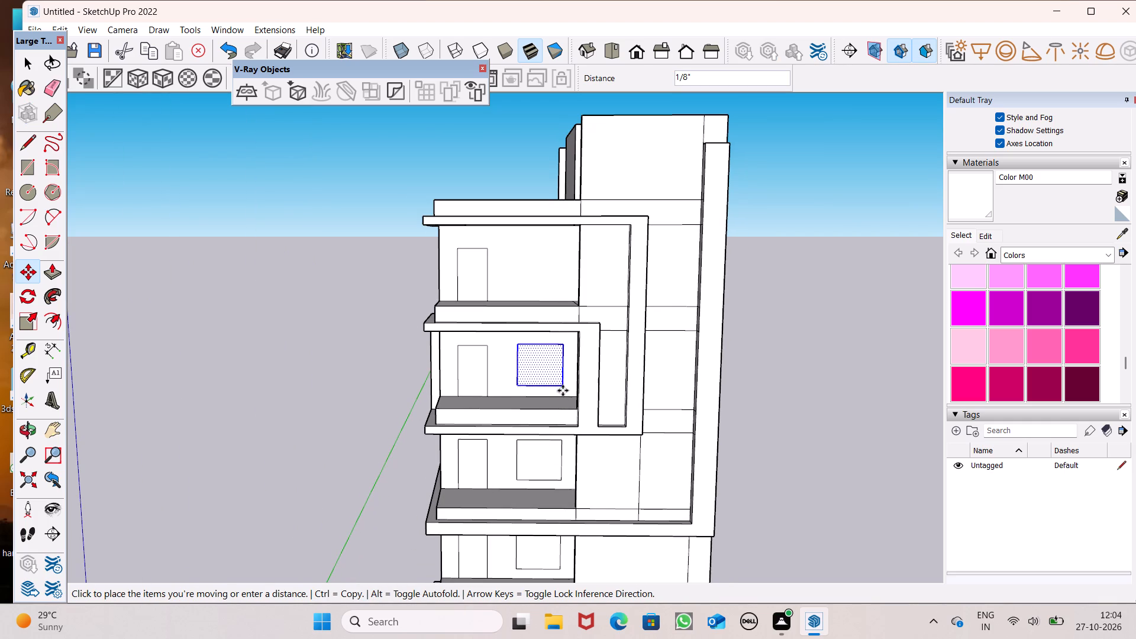
drag(563, 390, 561, 391)
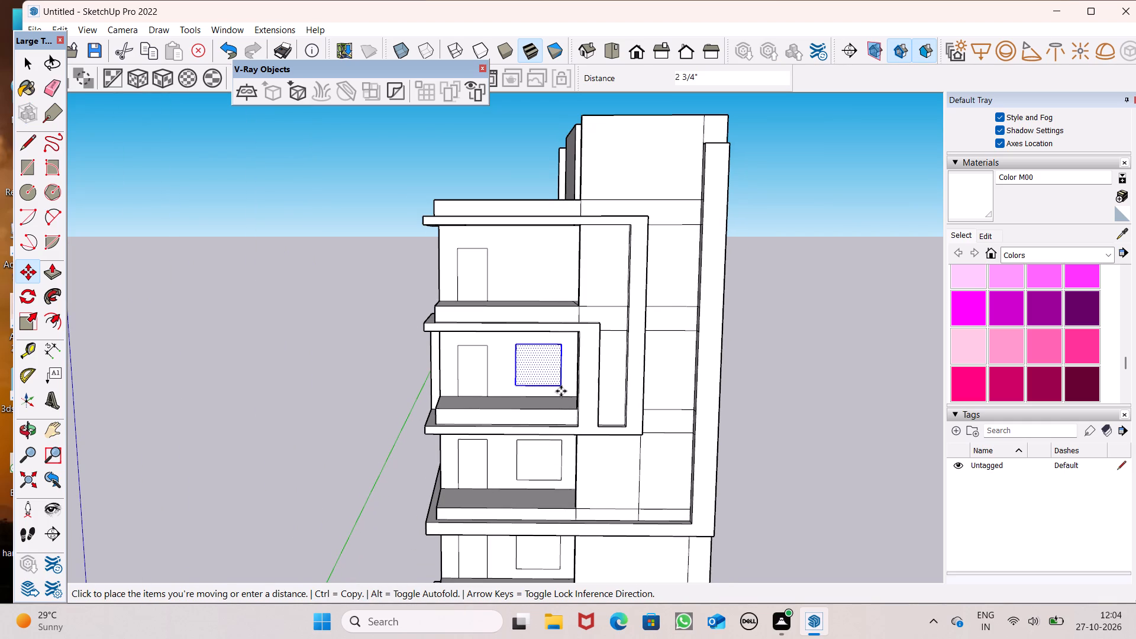
drag(561, 391, 562, 304)
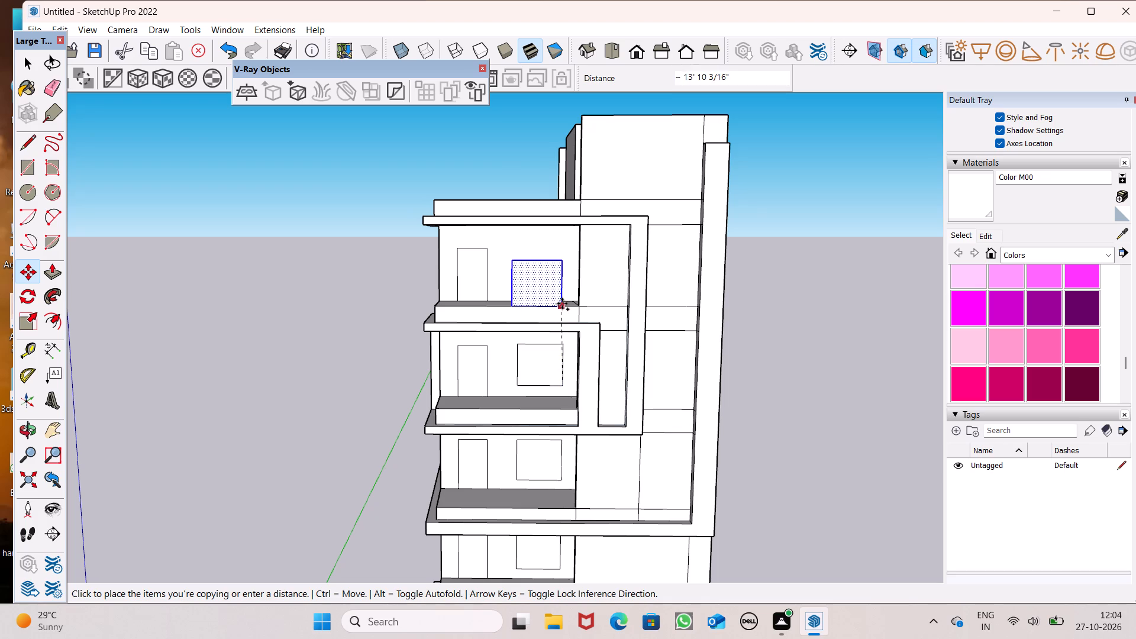
drag(562, 304, 555, 290)
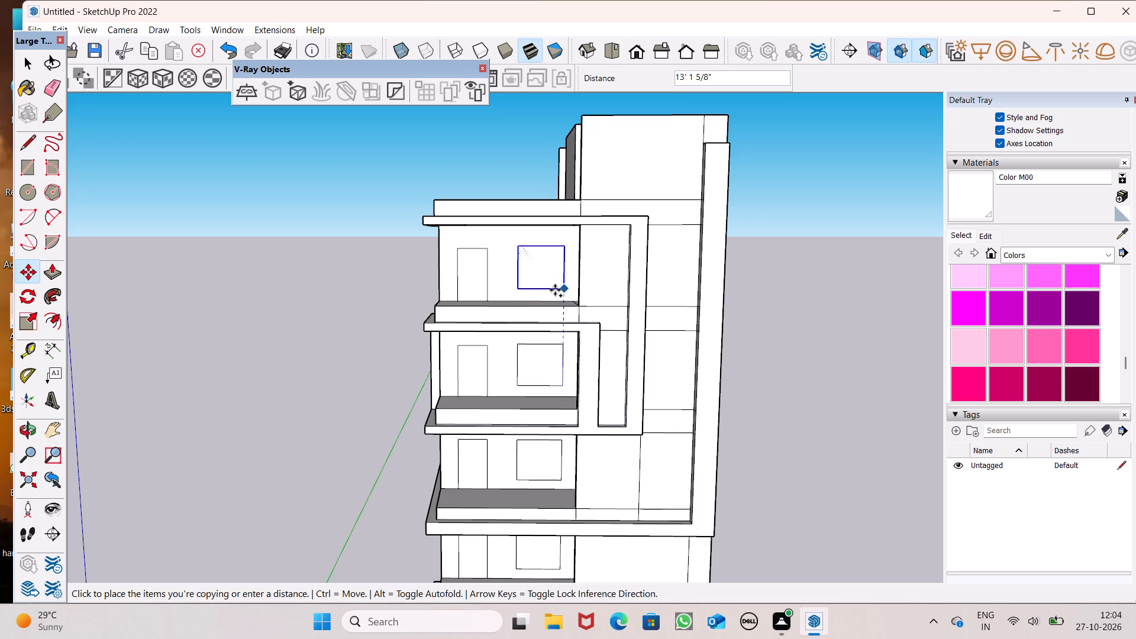
drag(555, 290, 554, 291)
key(space)
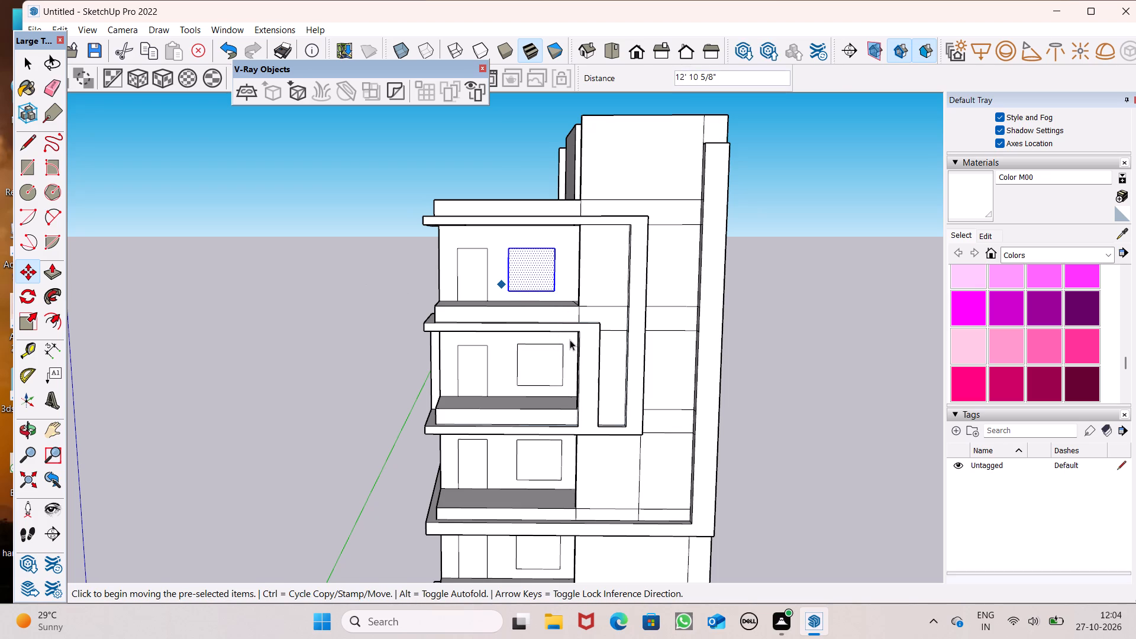
Shift the top balcony's window rectangle sideways, away from the door, to line up with the window below, and deselect it.
scroll(570, 321, up, 5)
key(m)
key(Return)
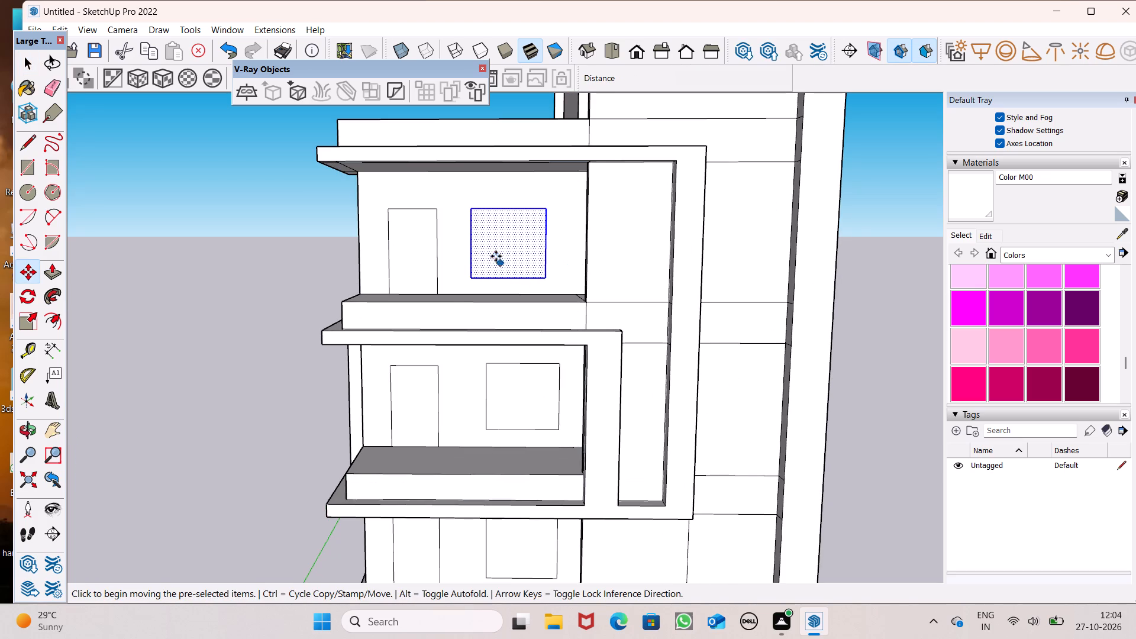
scroll(538, 275, up, 1)
drag(548, 277, 555, 277)
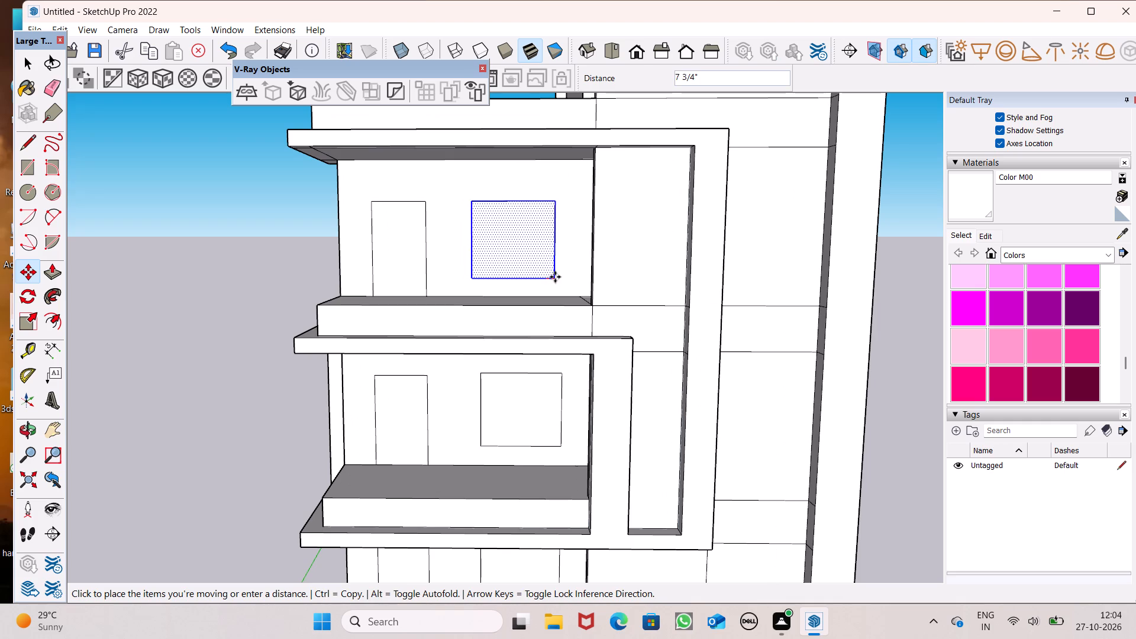
drag(555, 277, 560, 277)
scroll(542, 264, down, 3)
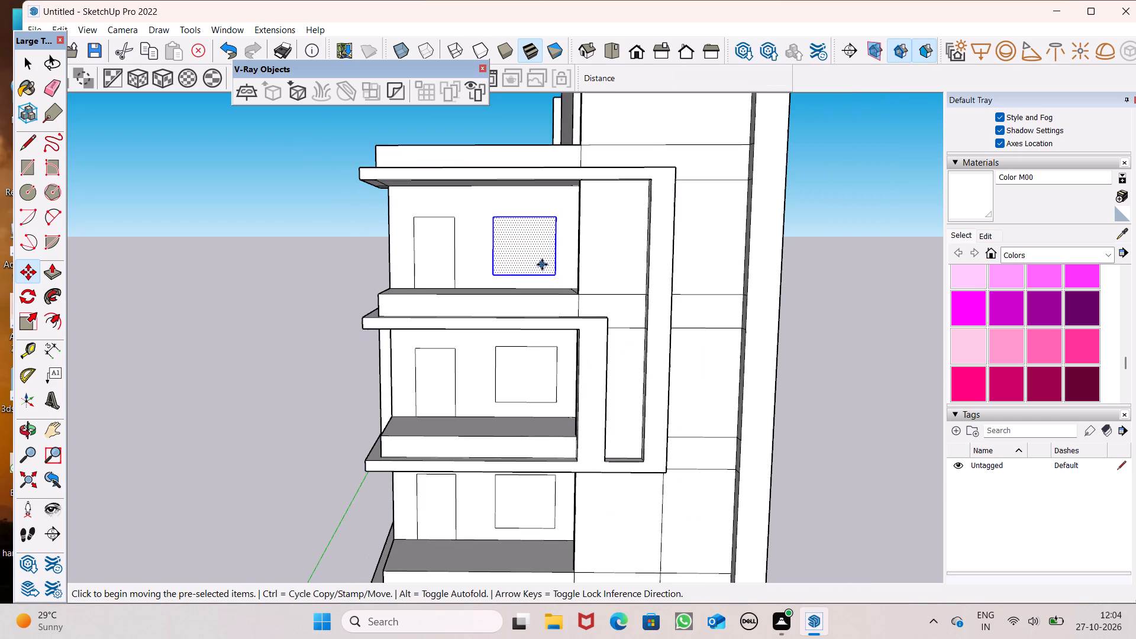
key(space)
click(336, 263)
Raise the lowest balcony's window rectangle about 6 1/2" straight up on its back wall and deselect it.
scroll(417, 137, down, 8)
scroll(456, 227, down, 6)
middle_drag(477, 364, 486, 321)
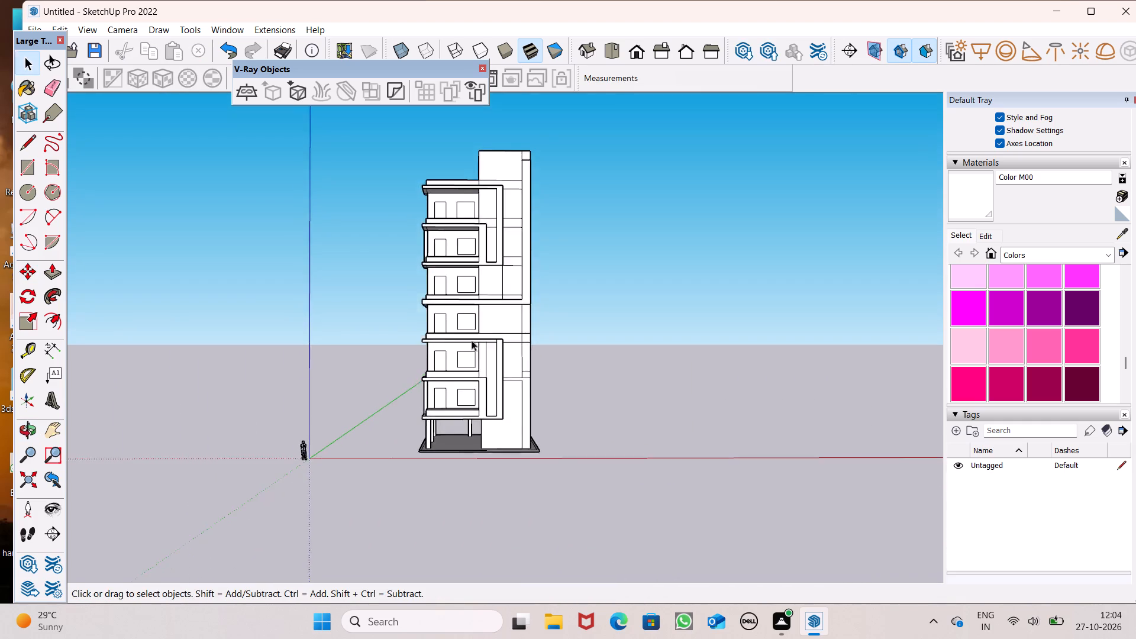
scroll(463, 354, up, 8)
scroll(483, 412, up, 2)
scroll(443, 341, up, 3)
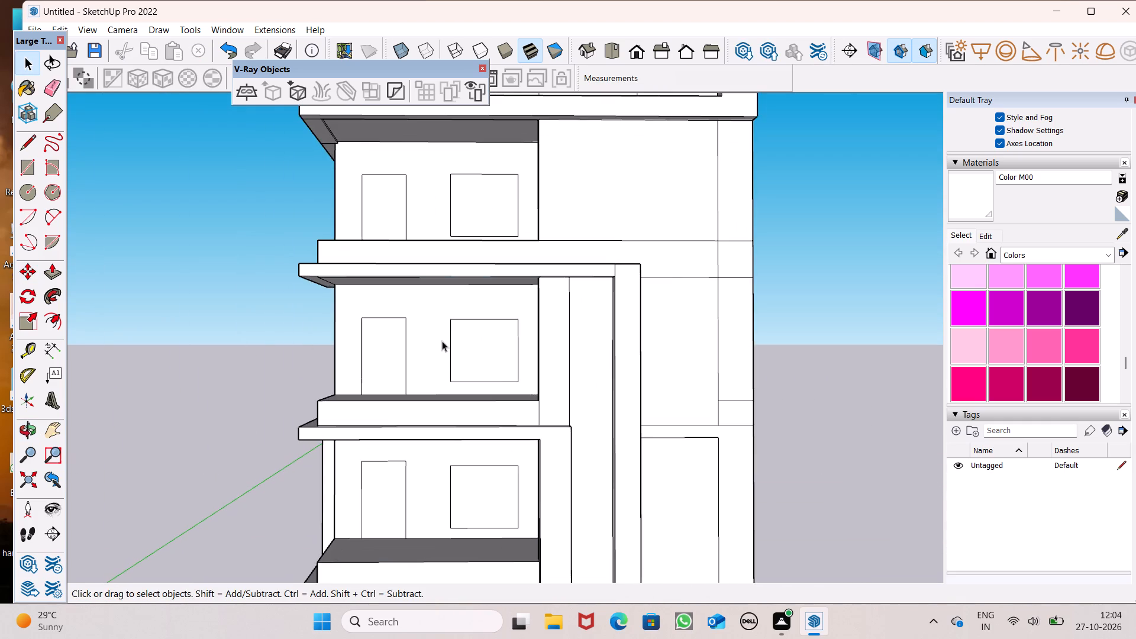
scroll(447, 314, down, 3)
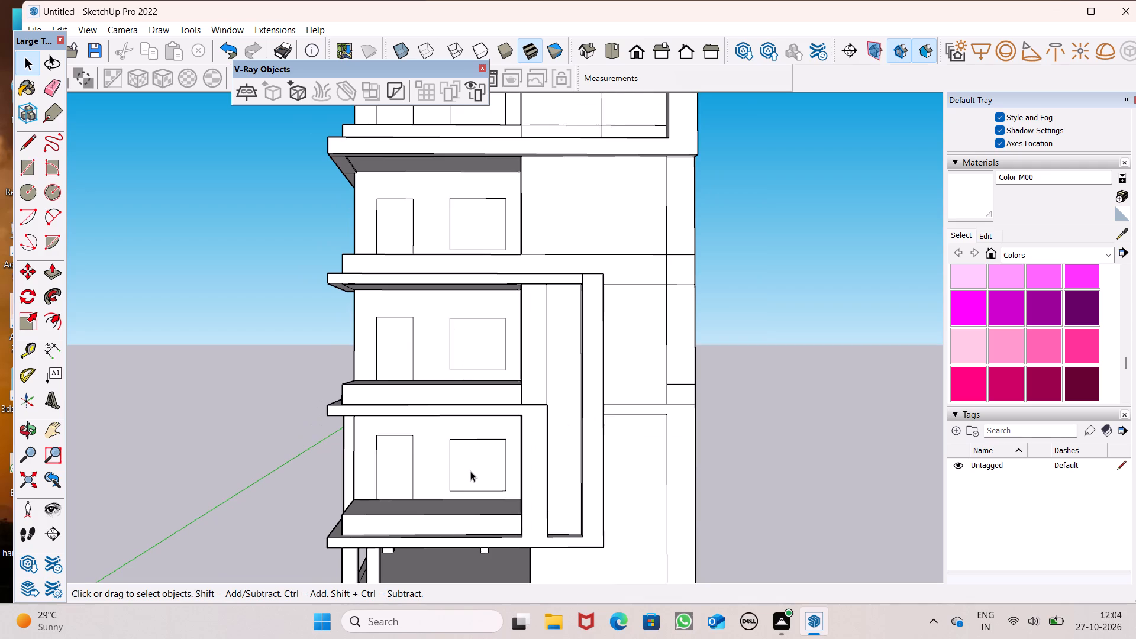
double_click(470, 461)
key(m)
key(Return)
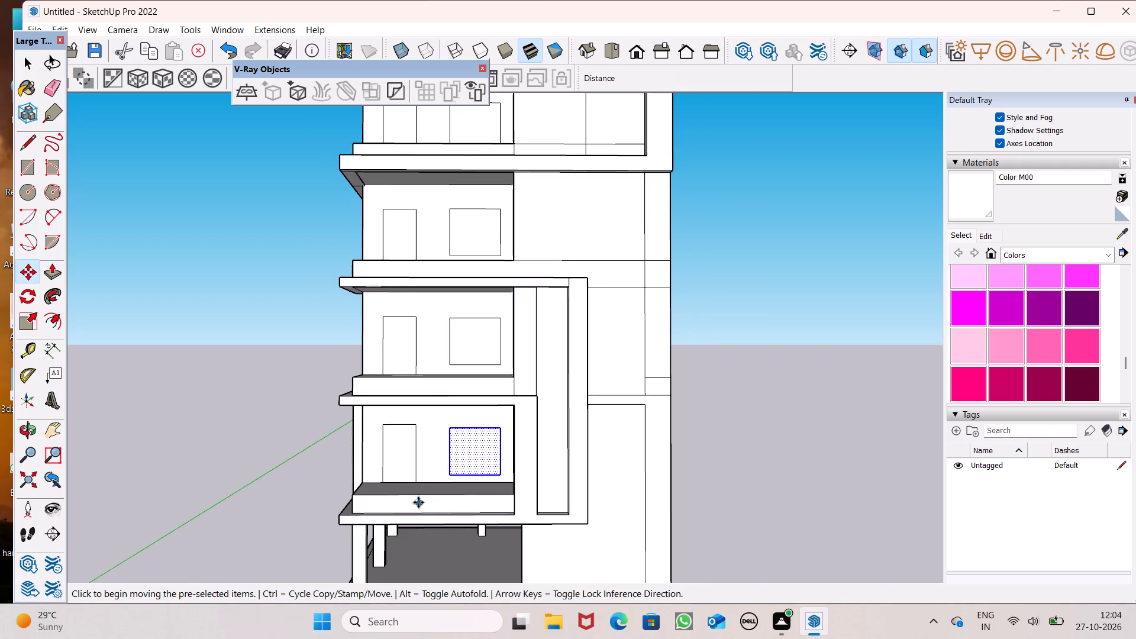
scroll(454, 472, up, 6)
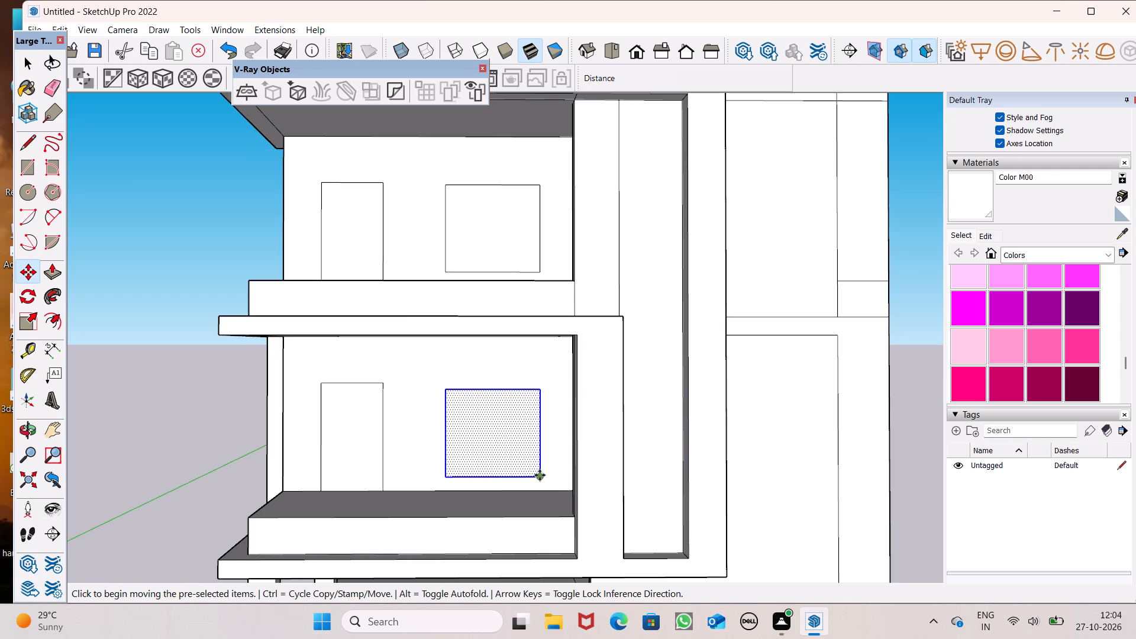
drag(540, 476, 534, 468)
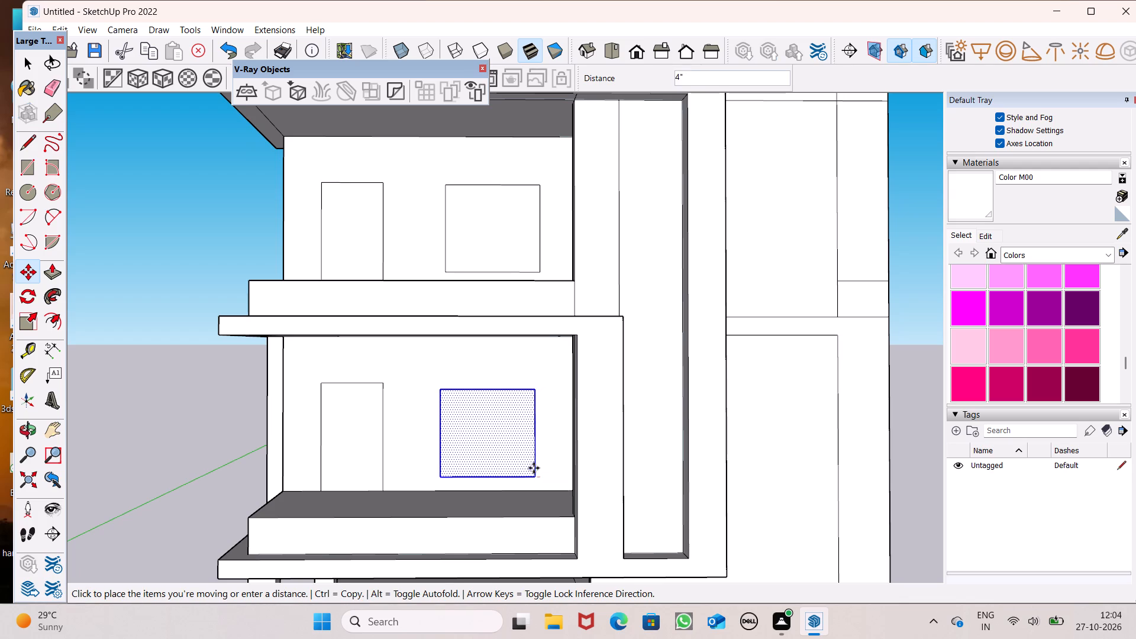
drag(534, 468, 537, 469)
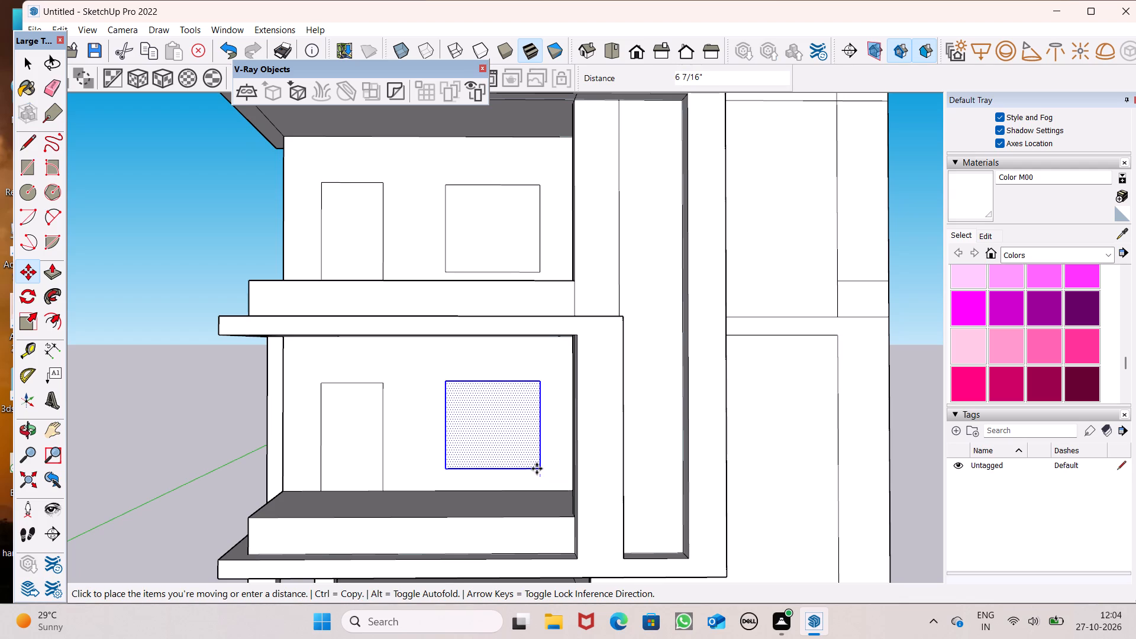
drag(537, 469, 535, 469)
drag(535, 469, 537, 466)
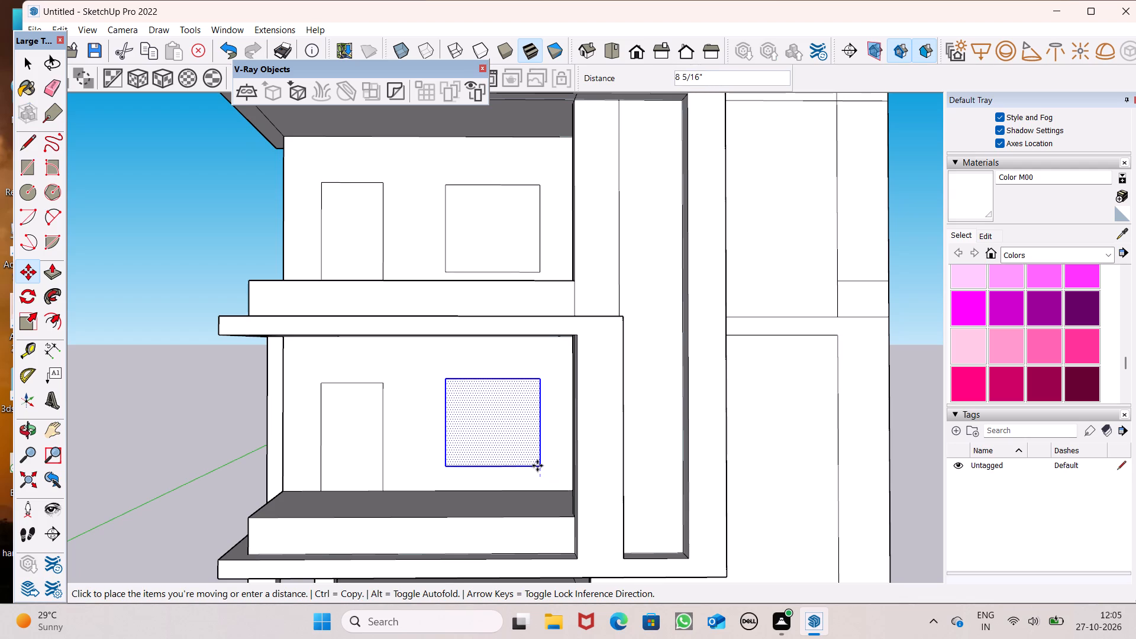
drag(537, 466, 543, 469)
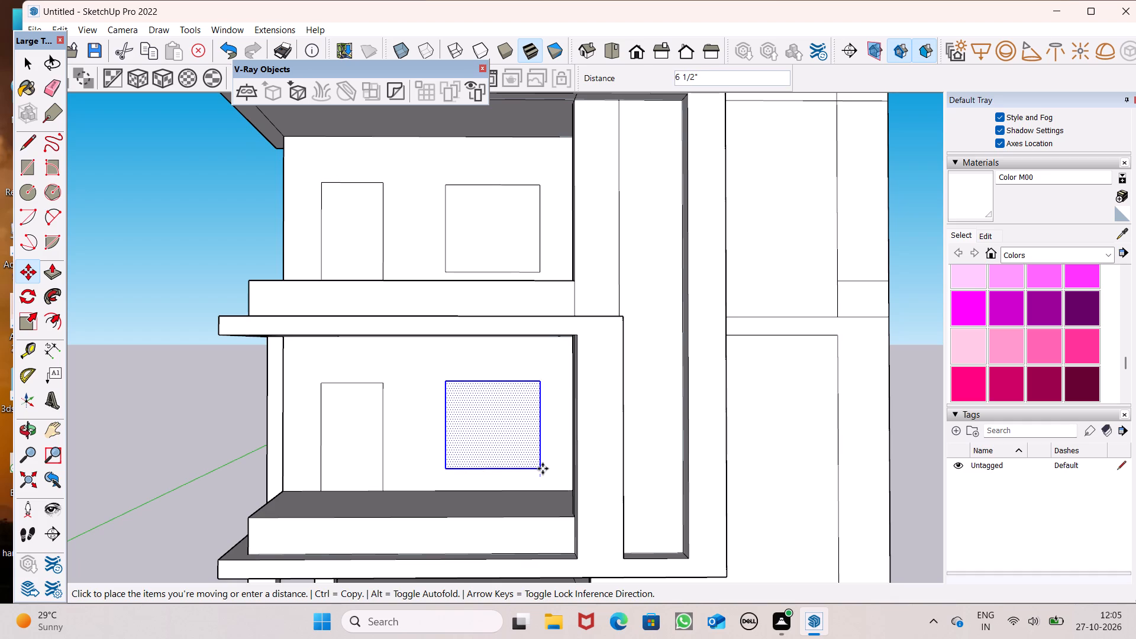
drag(543, 469, 543, 469)
key(space)
scroll(511, 421, down, 4)
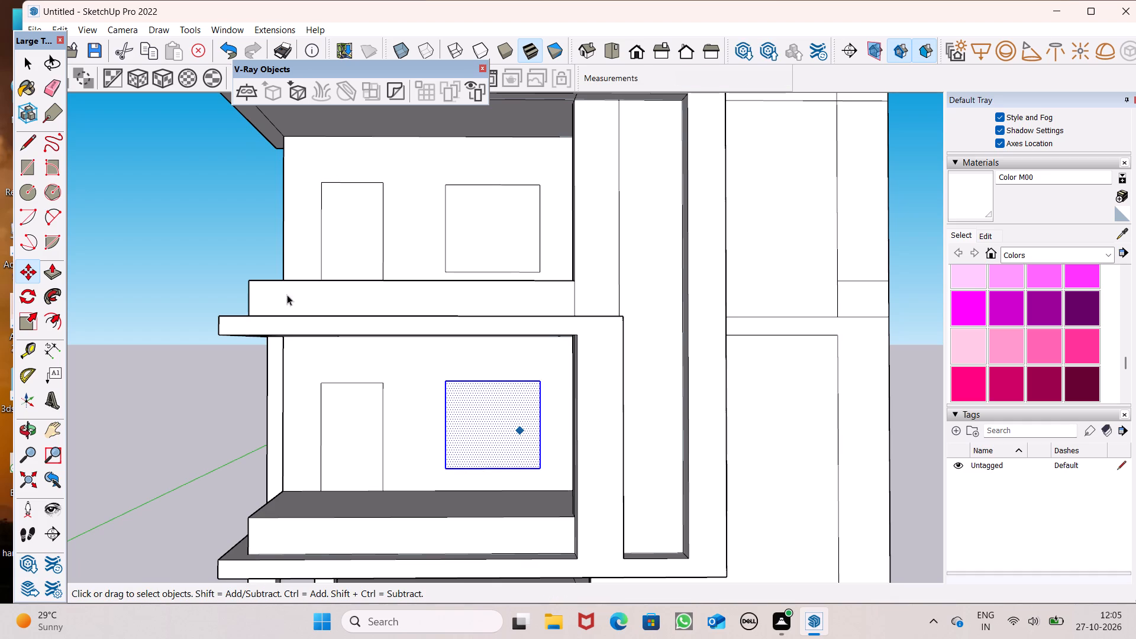
click(260, 270)
Shift the fifth-level balcony's window rectangle about 3/4" sideways, away from the door, and deselect it.
scroll(284, 288, down, 3)
scroll(460, 372, down, 4)
middle_drag(476, 383, 486, 438)
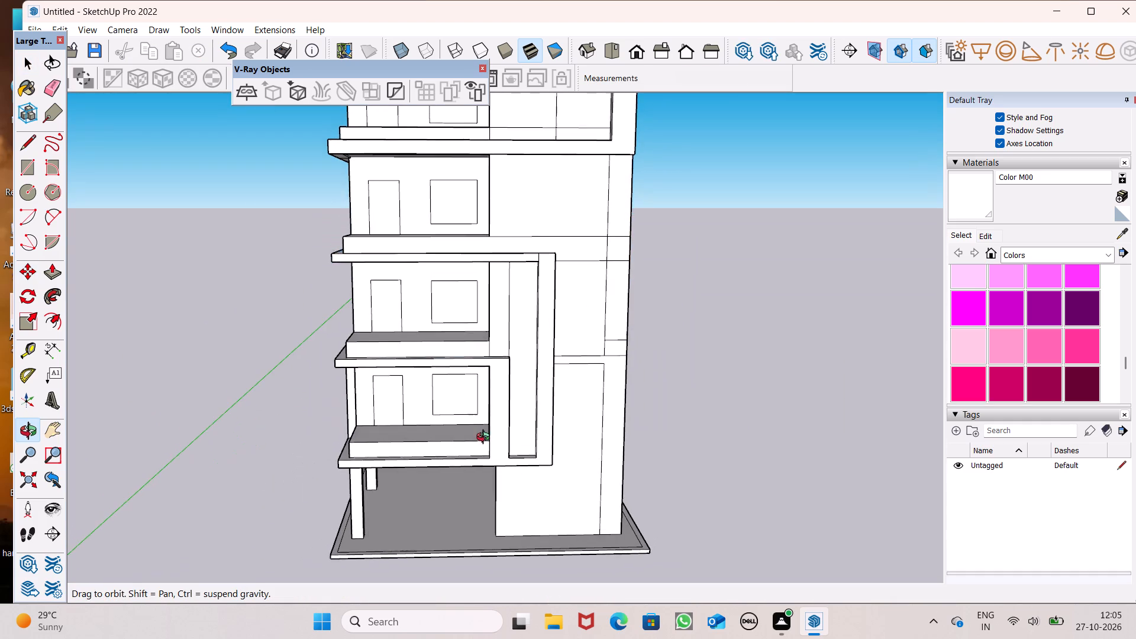
middle_drag(486, 438, 483, 437)
scroll(544, 451, down, 5)
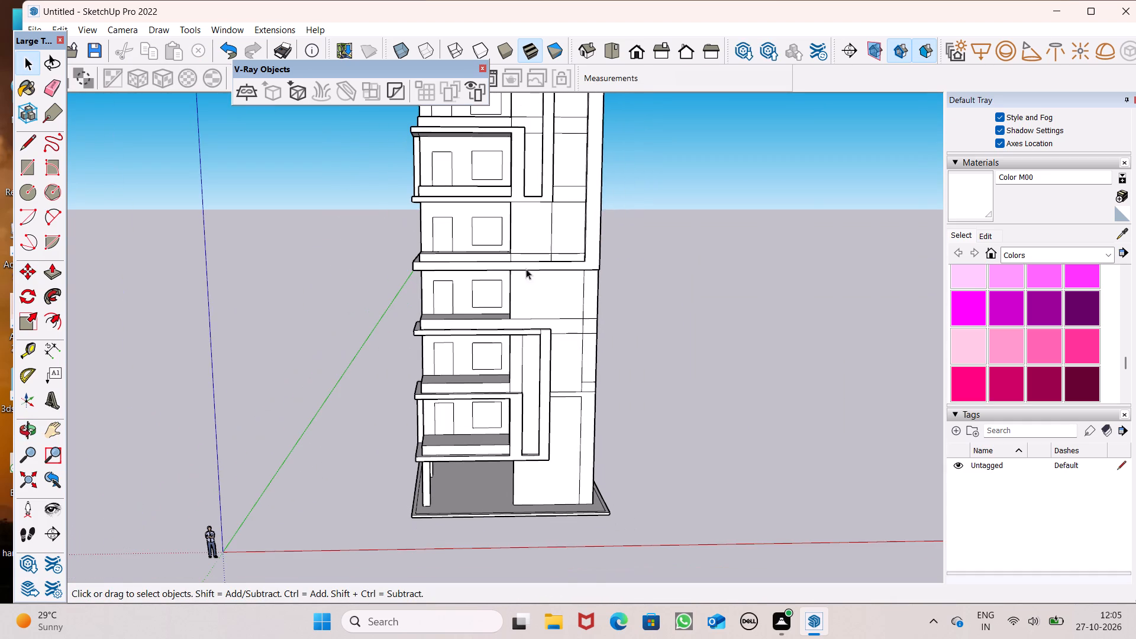
scroll(511, 231, up, 6)
scroll(582, 337, down, 6)
scroll(521, 186, up, 6)
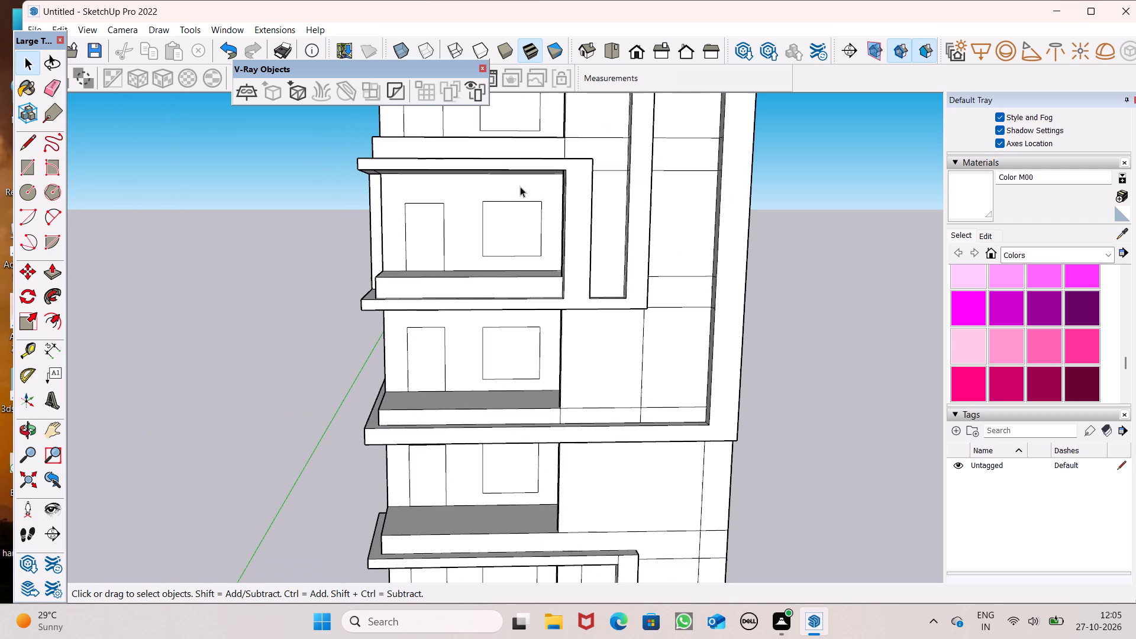
scroll(512, 209, up, 4)
click(515, 221)
click(515, 222)
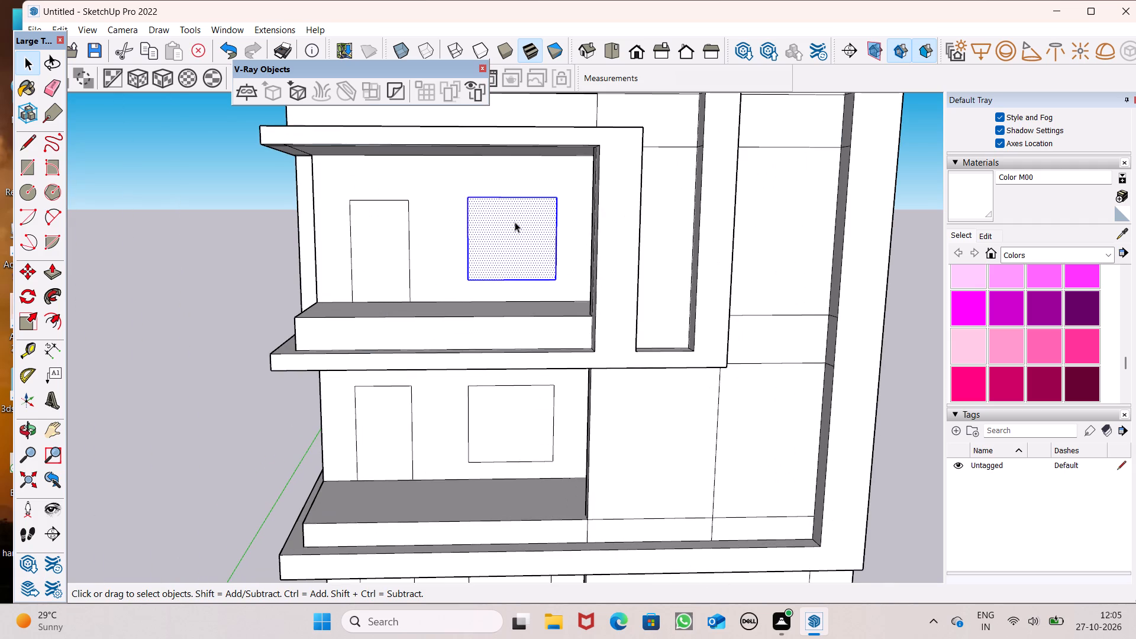
key(m)
key(Return)
scroll(508, 199, up, 5)
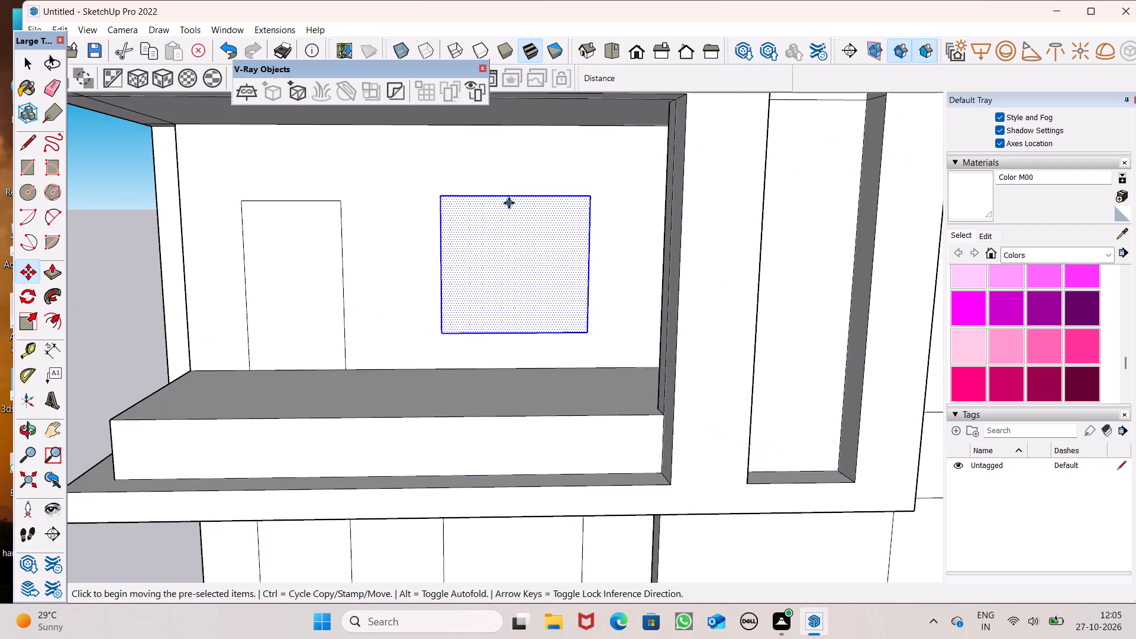
drag(516, 195, 516, 202)
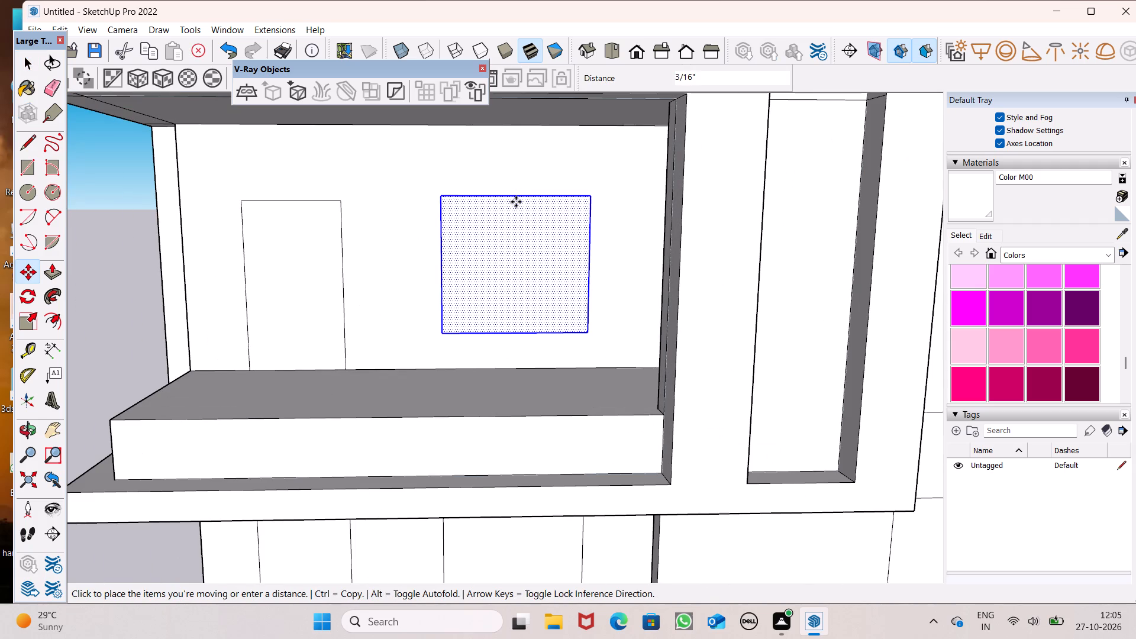
drag(516, 202, 517, 203)
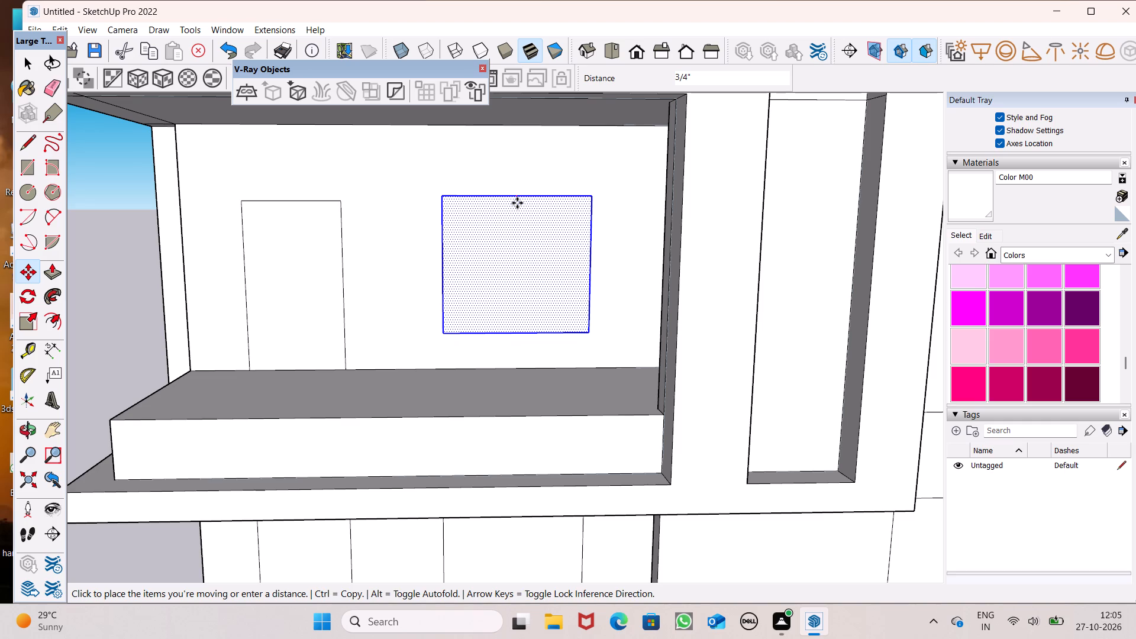
drag(517, 203, 517, 205)
key(space)
scroll(515, 204, down, 7)
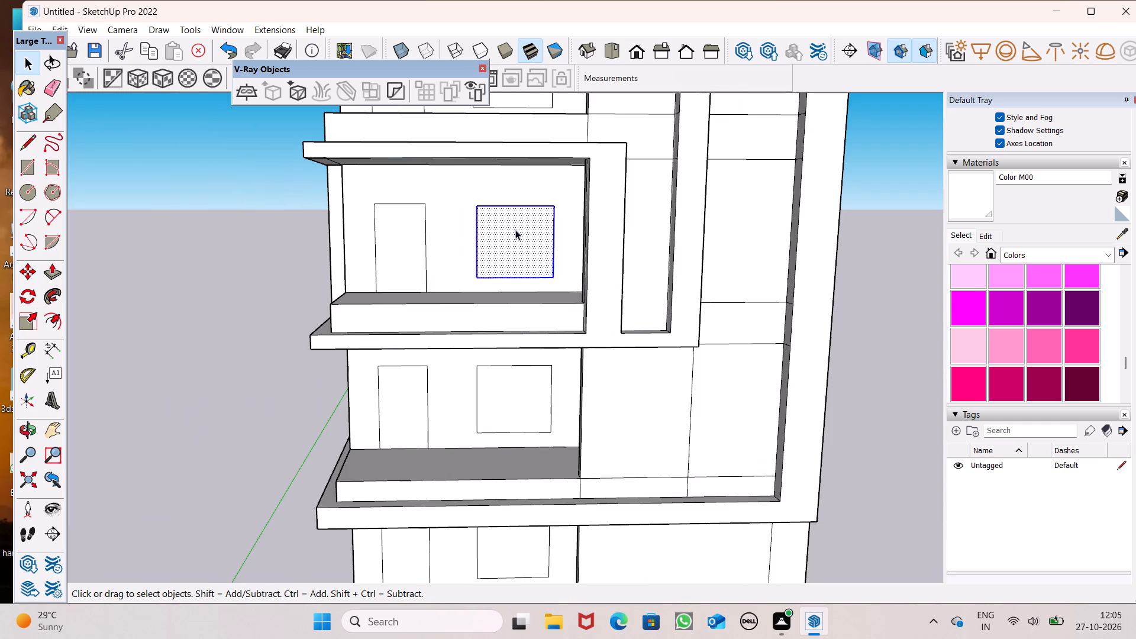
click(238, 209)
Examine the alignment of the door and window rectangles across all the balcony floors.
scroll(365, 380, down, 7)
scroll(442, 191, up, 3)
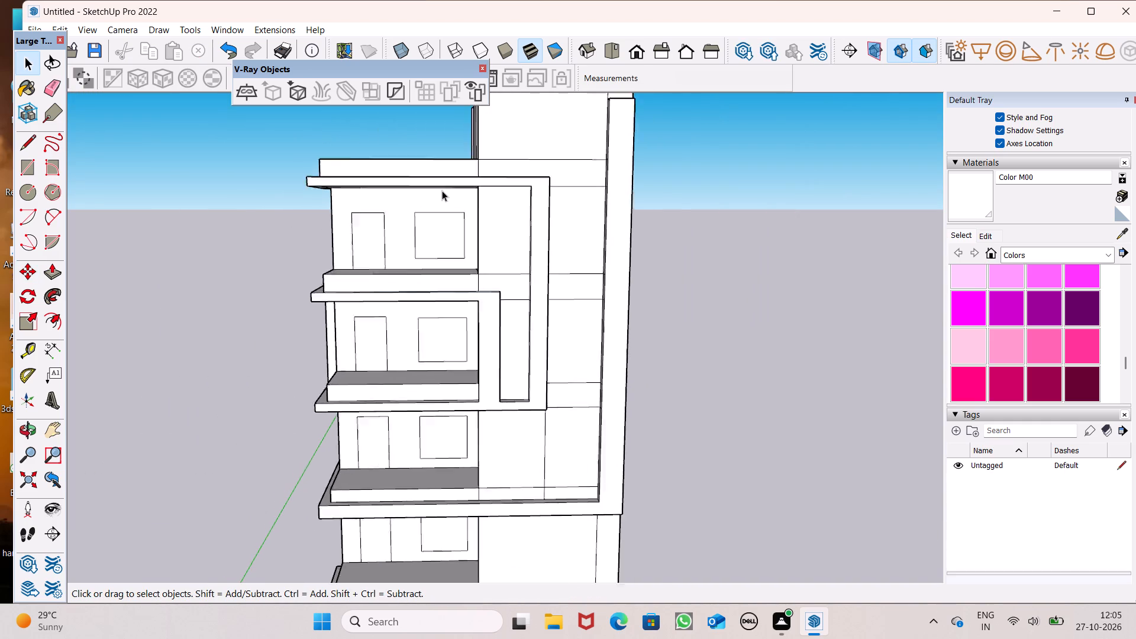
scroll(442, 191, up, 1)
scroll(475, 193, down, 10)
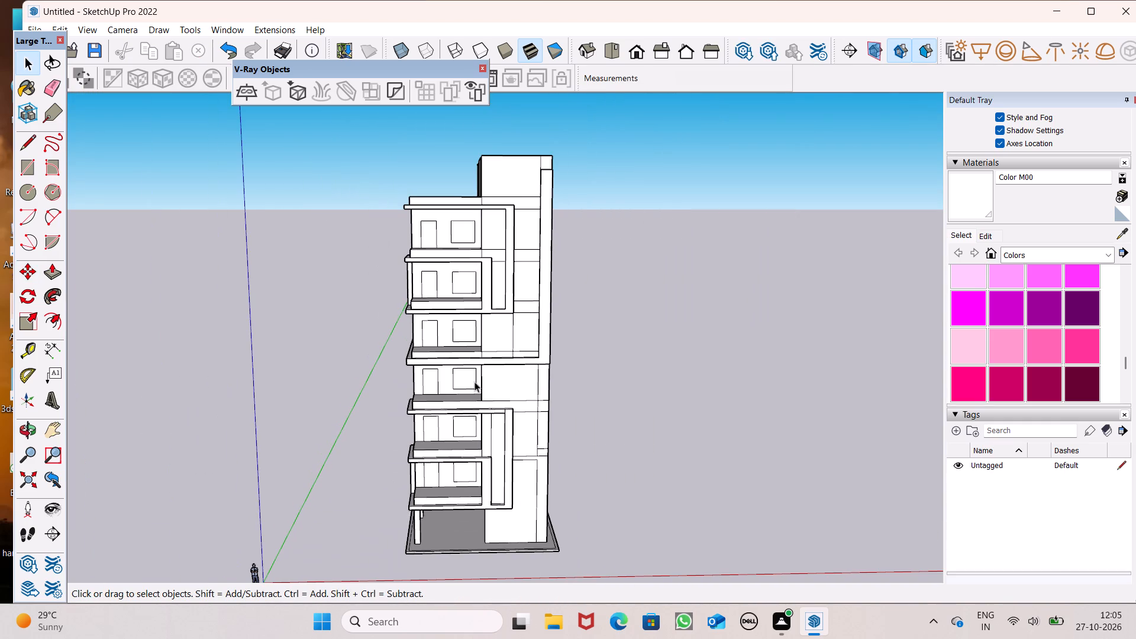
scroll(401, 304, down, 2)
scroll(425, 414, up, 3)
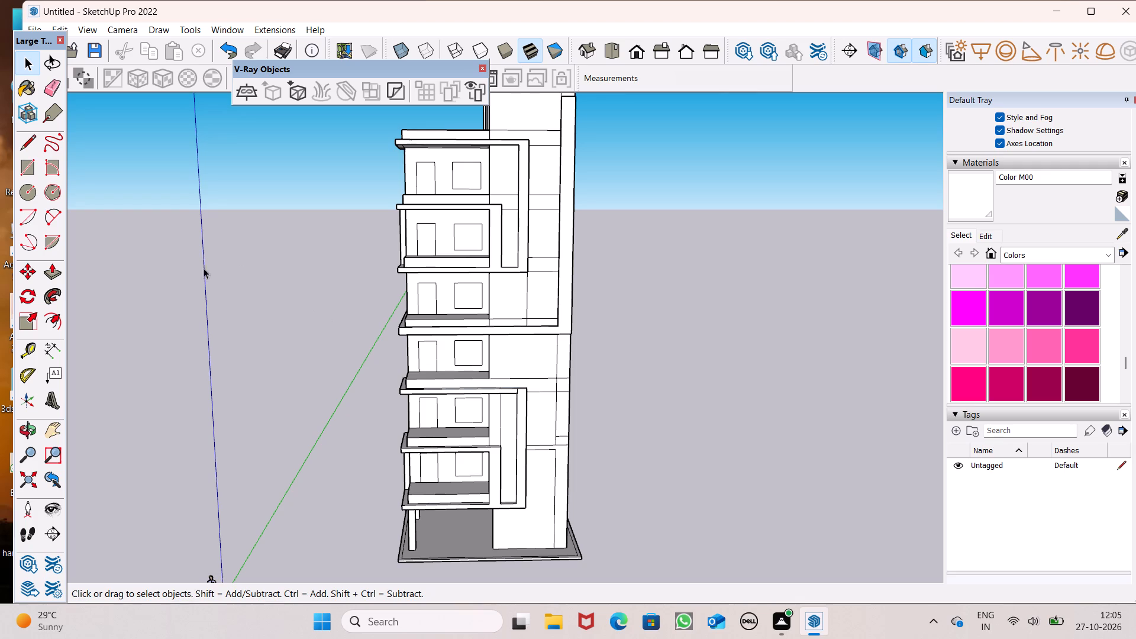
middle_drag(527, 325, 532, 295)
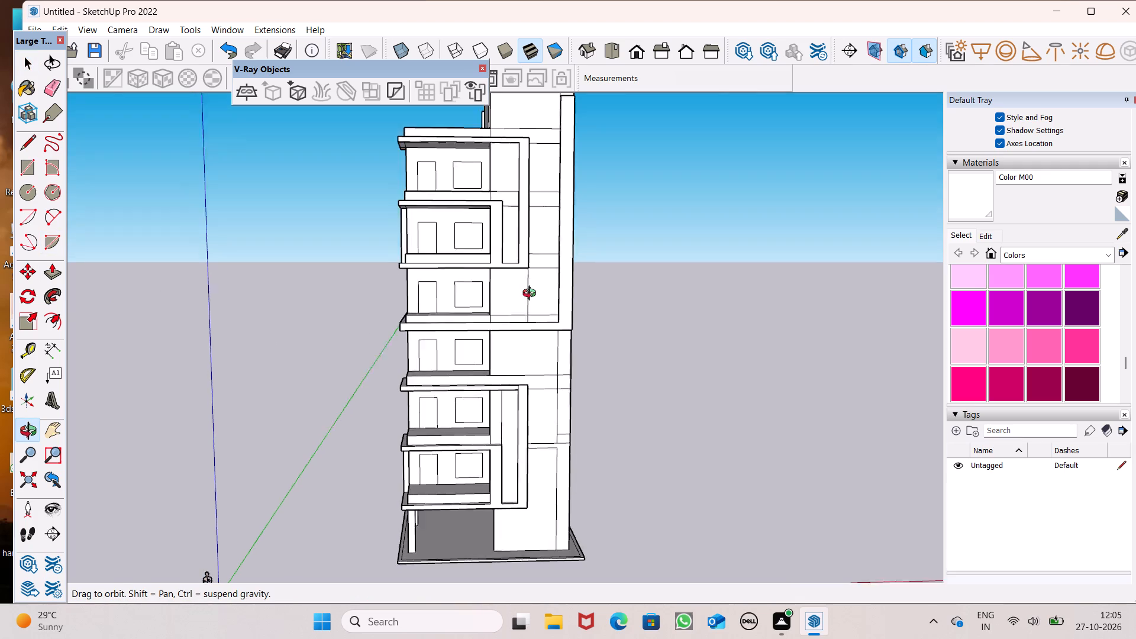
middle_drag(532, 295, 621, 434)
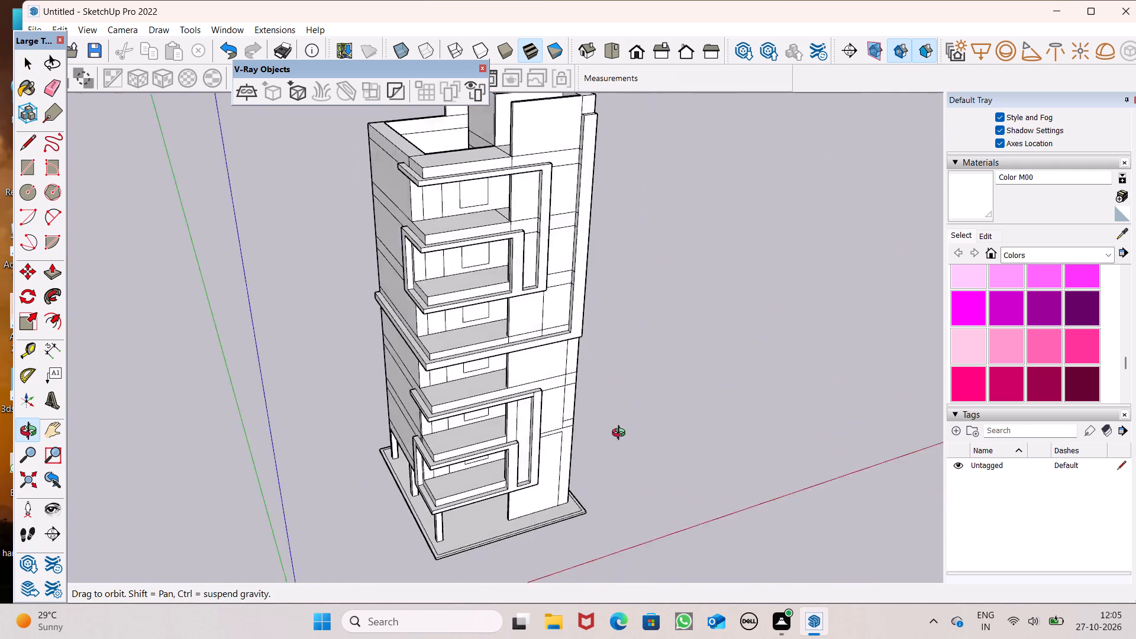
middle_drag(621, 434, 515, 415)
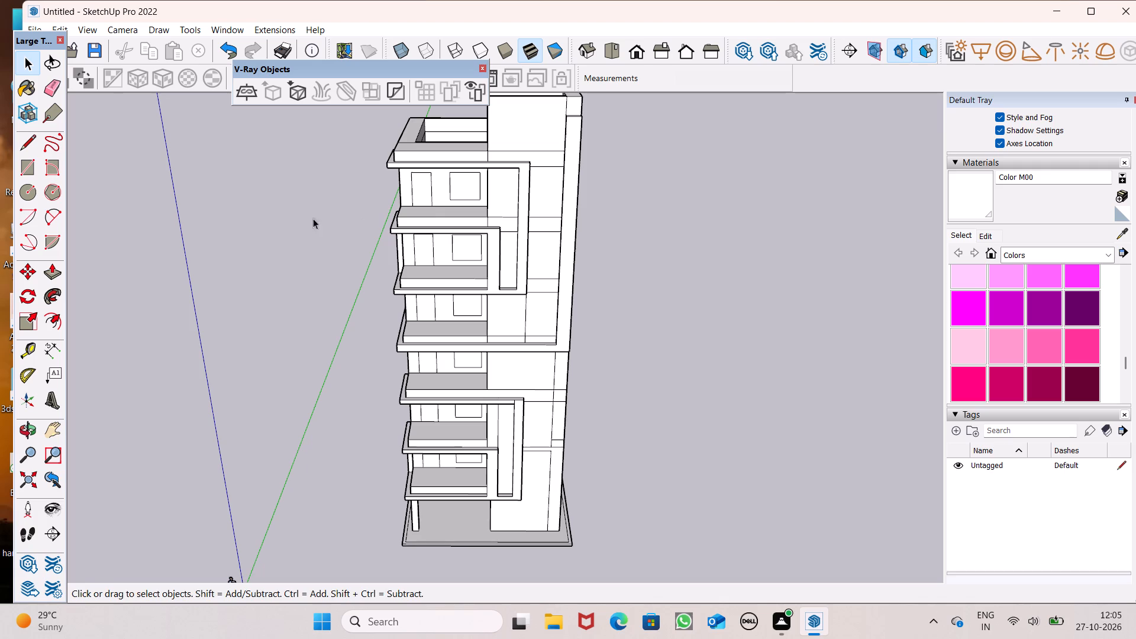
Draw a narrow upright rectangle about 9' 5" by 2' 4 1/2" on the wall strip beside the fifth-level balcony, inside the upper frame.
click(24, 173)
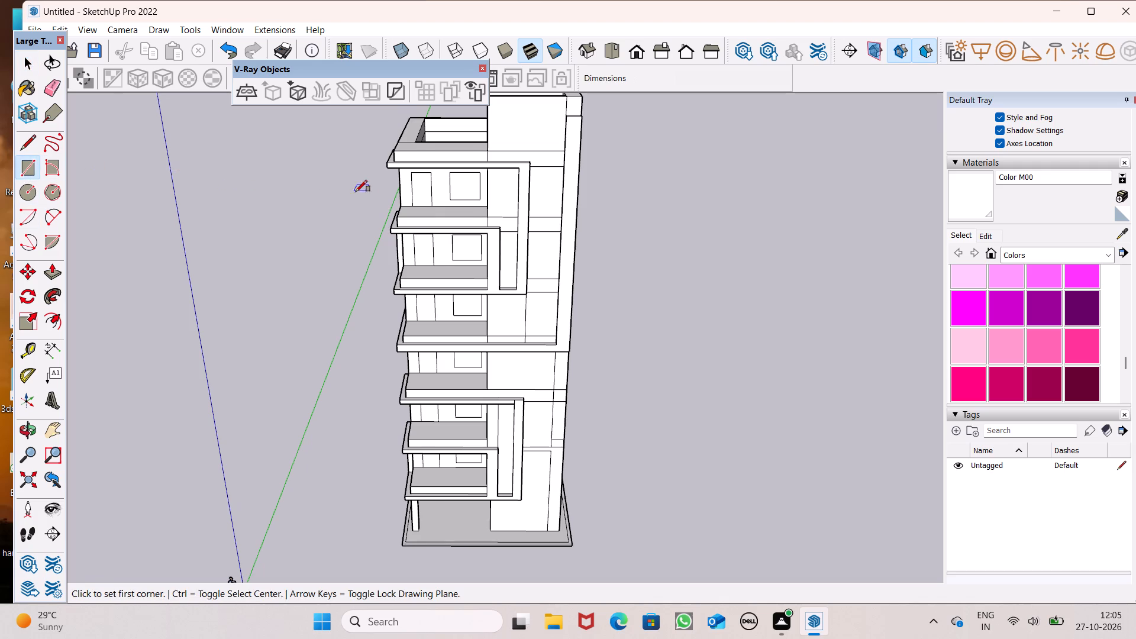
scroll(367, 196, up, 1)
scroll(514, 207, up, 7)
middle_drag(518, 217, 517, 201)
scroll(518, 217, up, 1)
scroll(522, 228, down, 5)
scroll(528, 132, up, 8)
middle_drag(546, 192, 544, 133)
scroll(545, 186, up, 1)
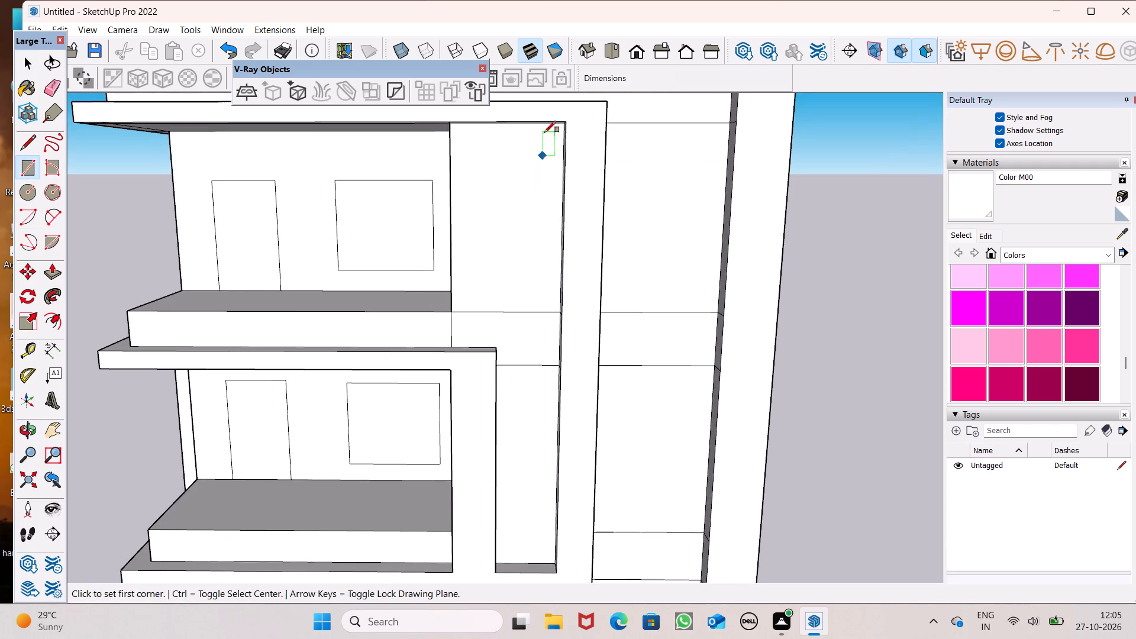
scroll(545, 168, down, 3)
scroll(526, 313, up, 2)
scroll(505, 225, down, 4)
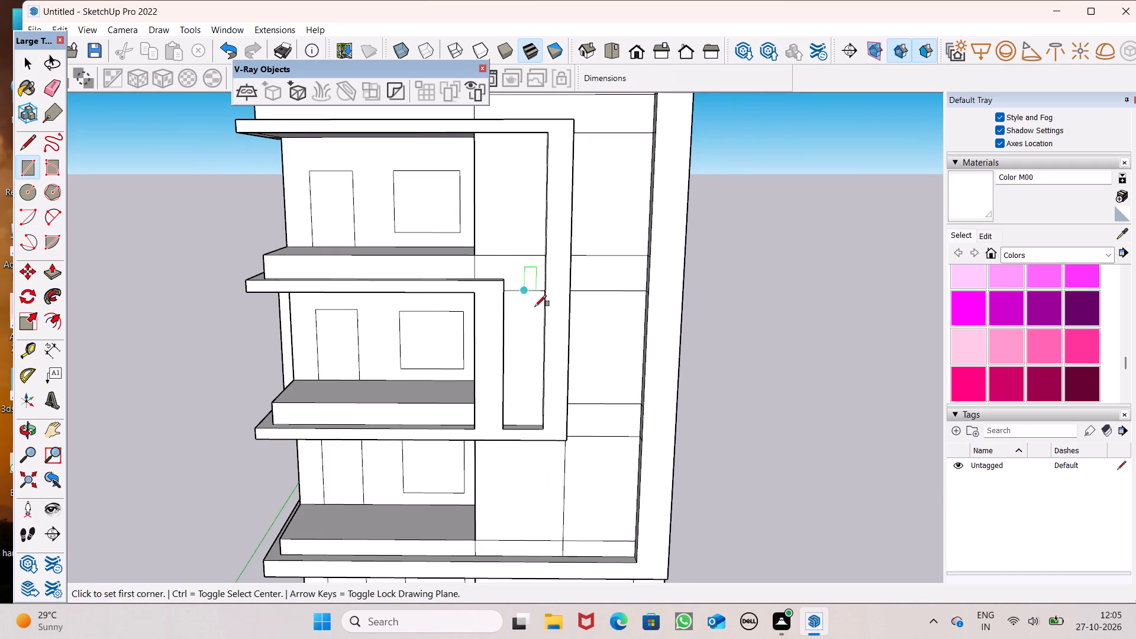
scroll(535, 329, up, 1)
scroll(542, 361, down, 4)
scroll(503, 243, up, 7)
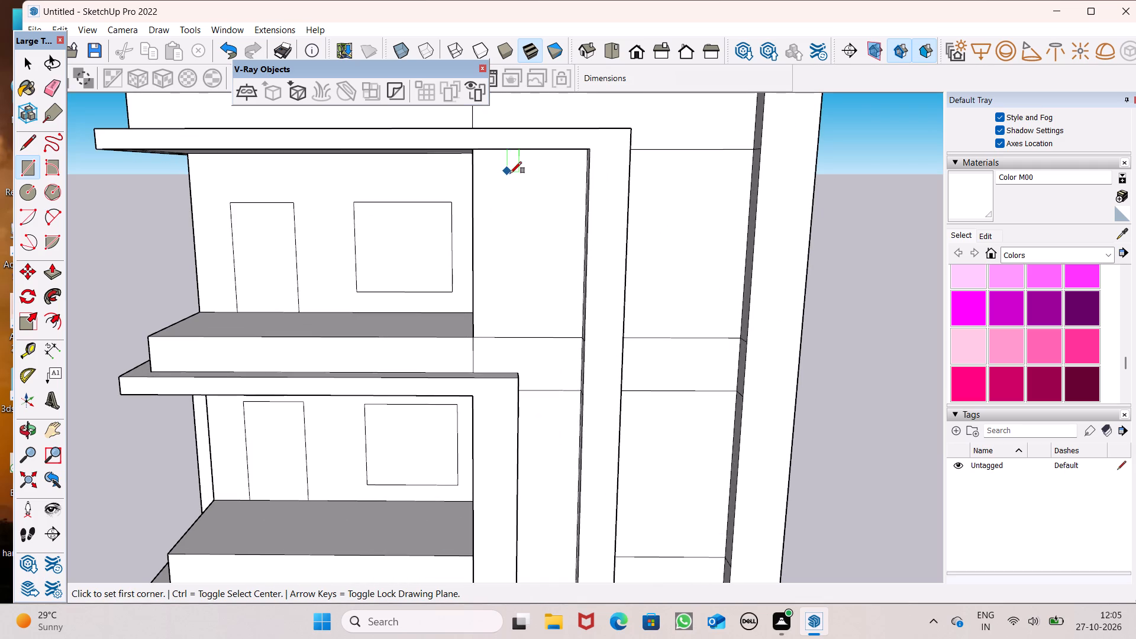
scroll(524, 179, down, 7)
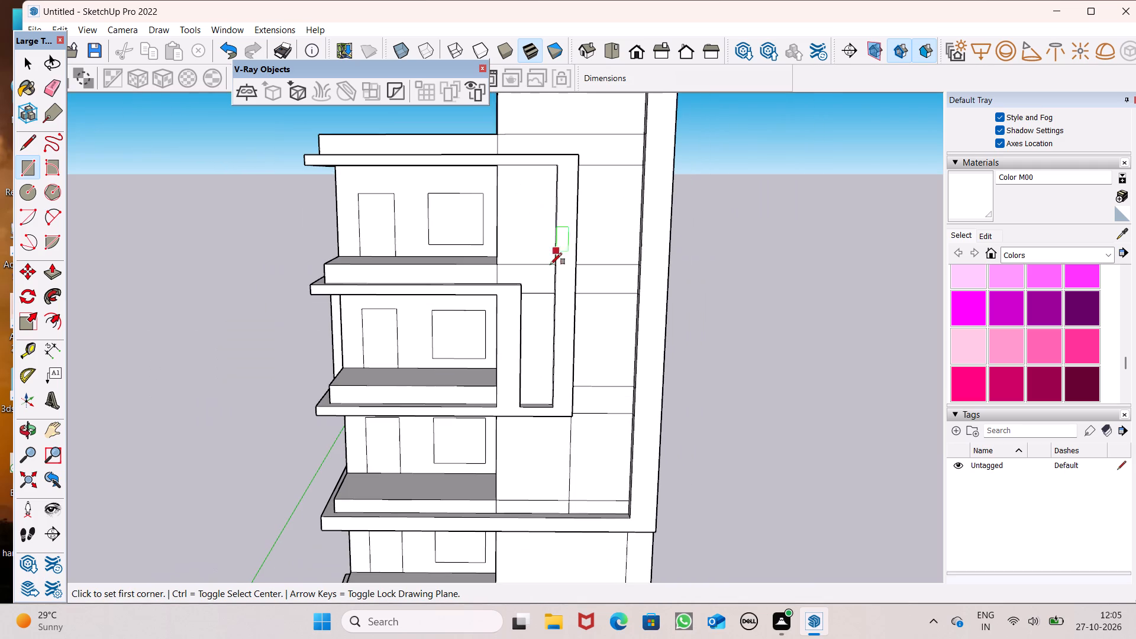
scroll(534, 291, down, 3)
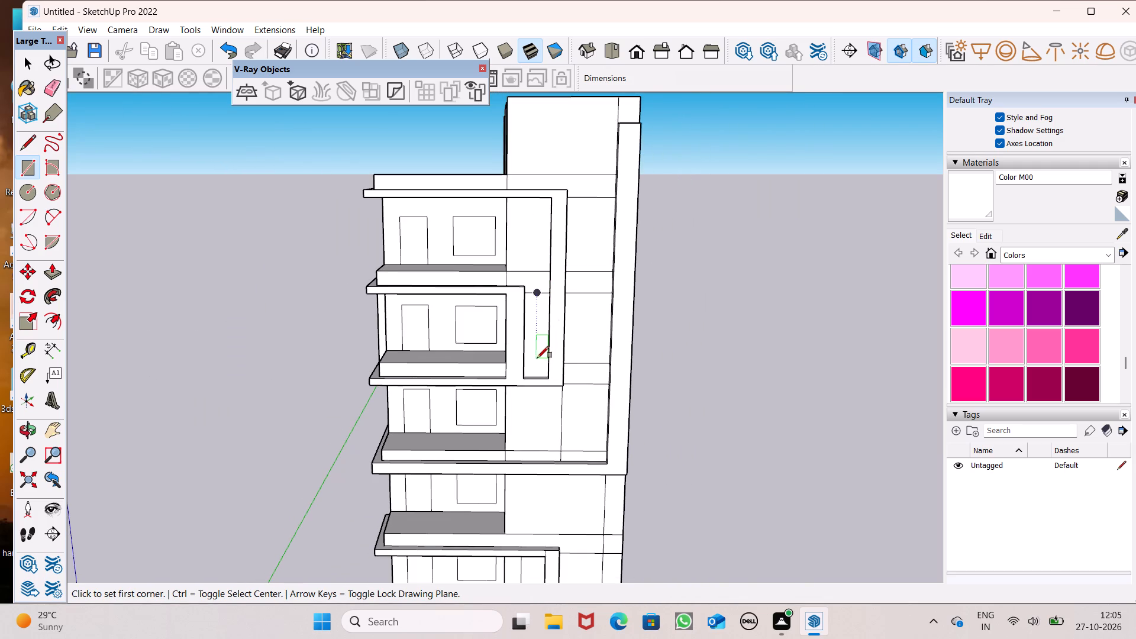
scroll(535, 358, up, 8)
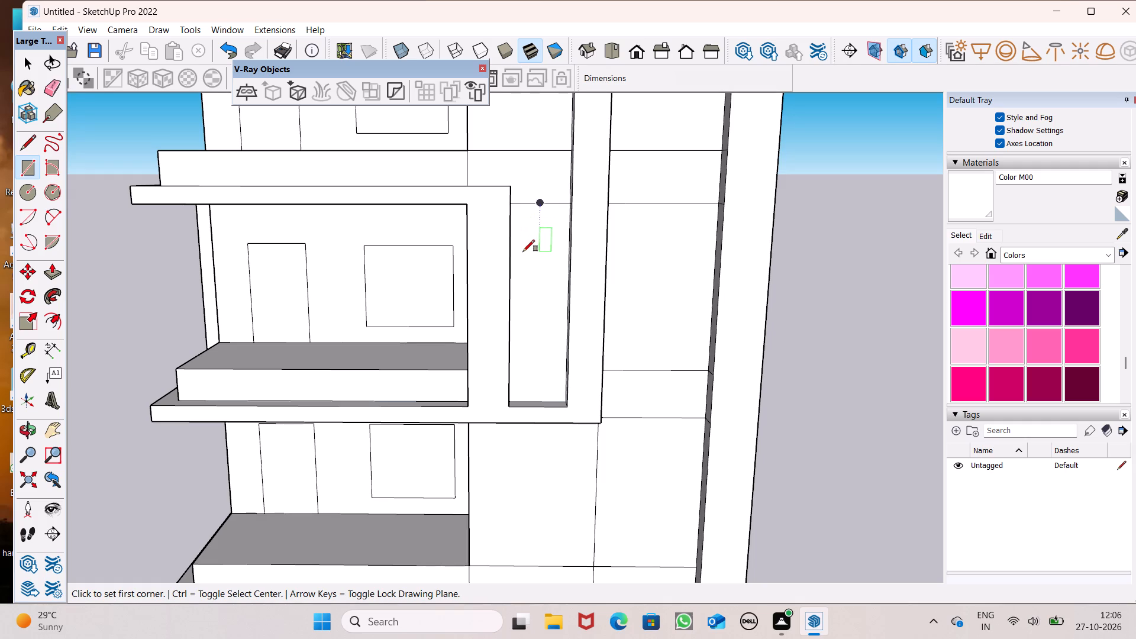
click(520, 234)
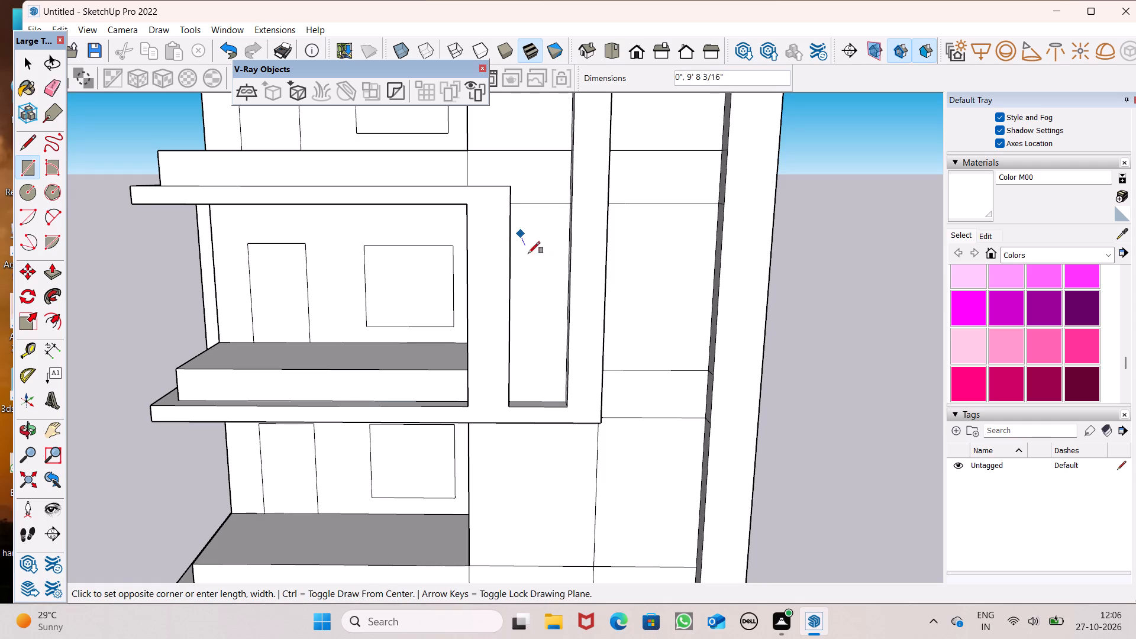
click(557, 389)
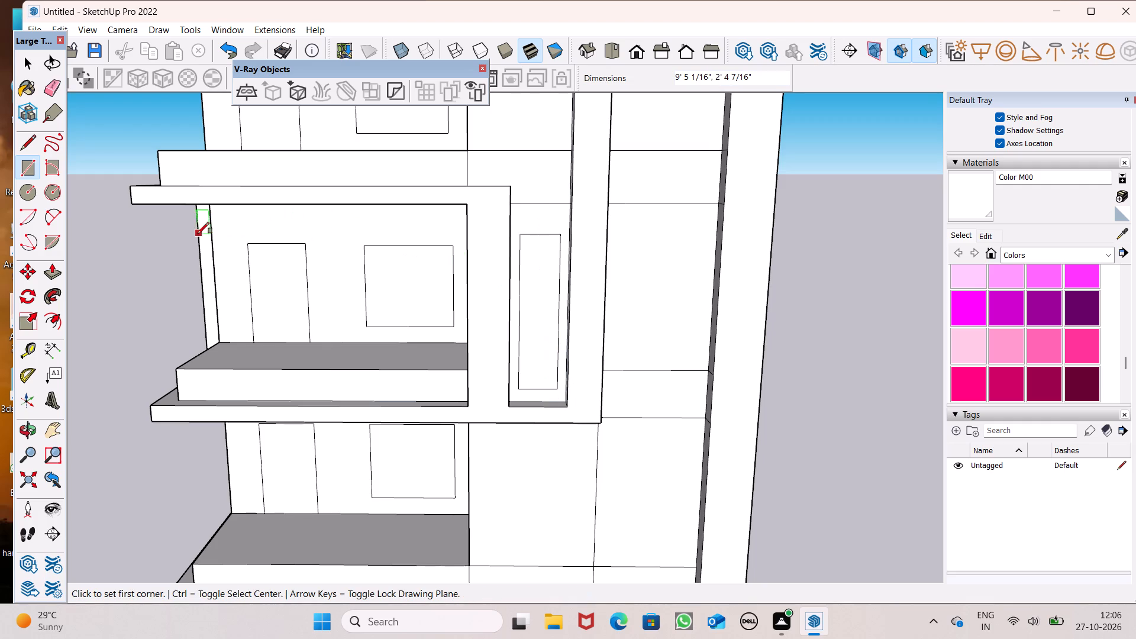
Erase the short vertical line at the top balcony's parapet end and the two horizontal lines crossing the framed wall strip.
scroll(230, 330, down, 2)
scroll(314, 337, down, 1)
scroll(459, 363, down, 4)
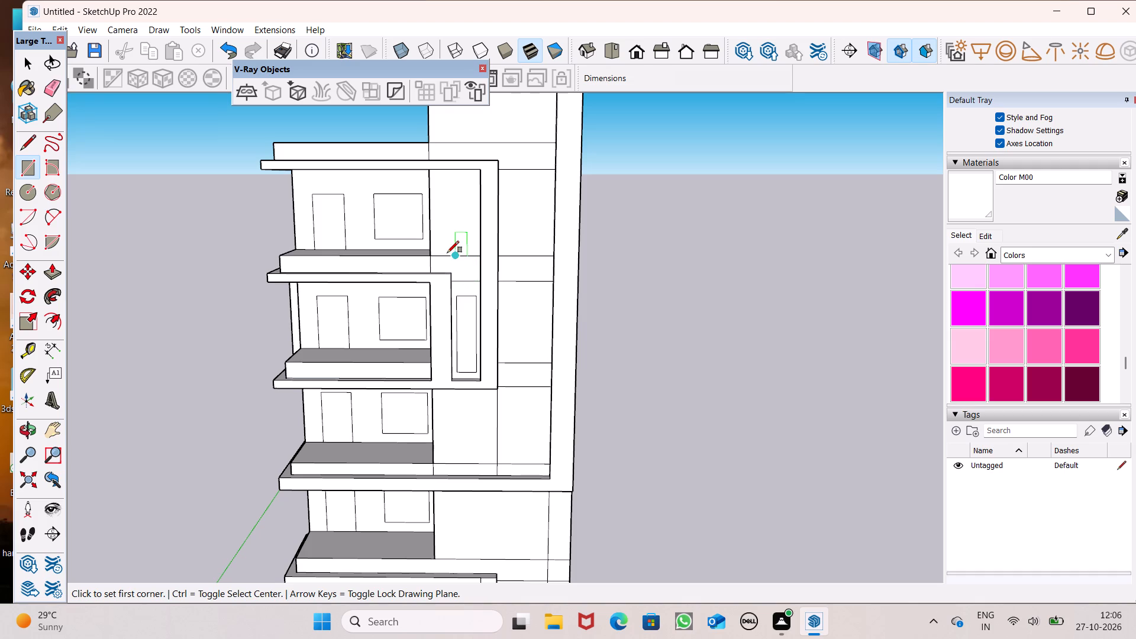
click(53, 95)
scroll(305, 174, up, 7)
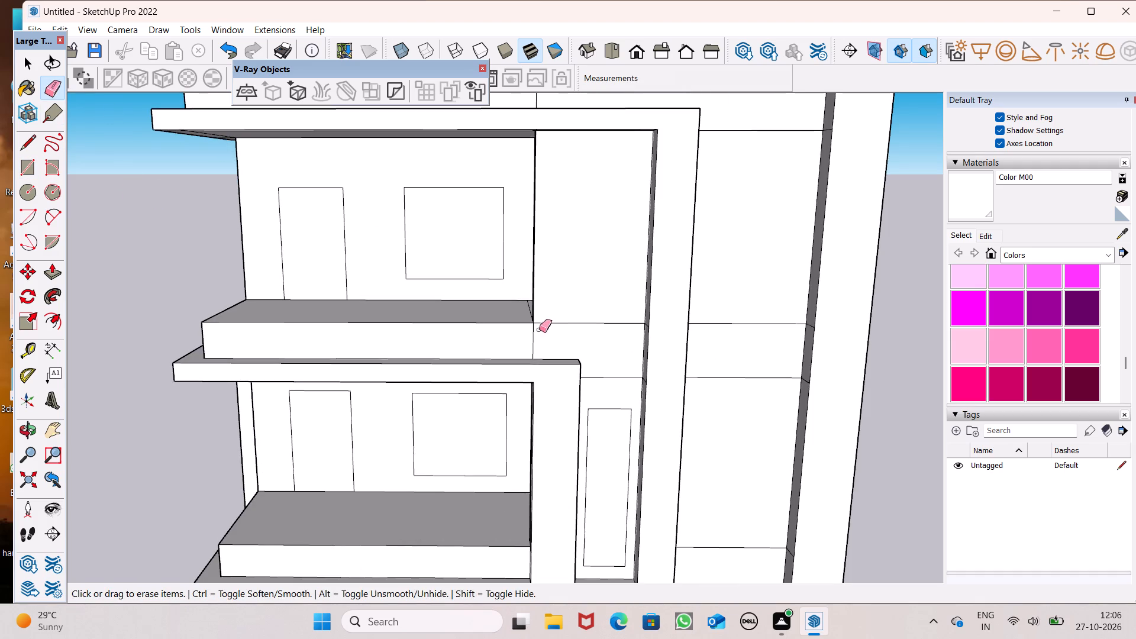
drag(539, 331, 530, 340)
drag(579, 319, 611, 382)
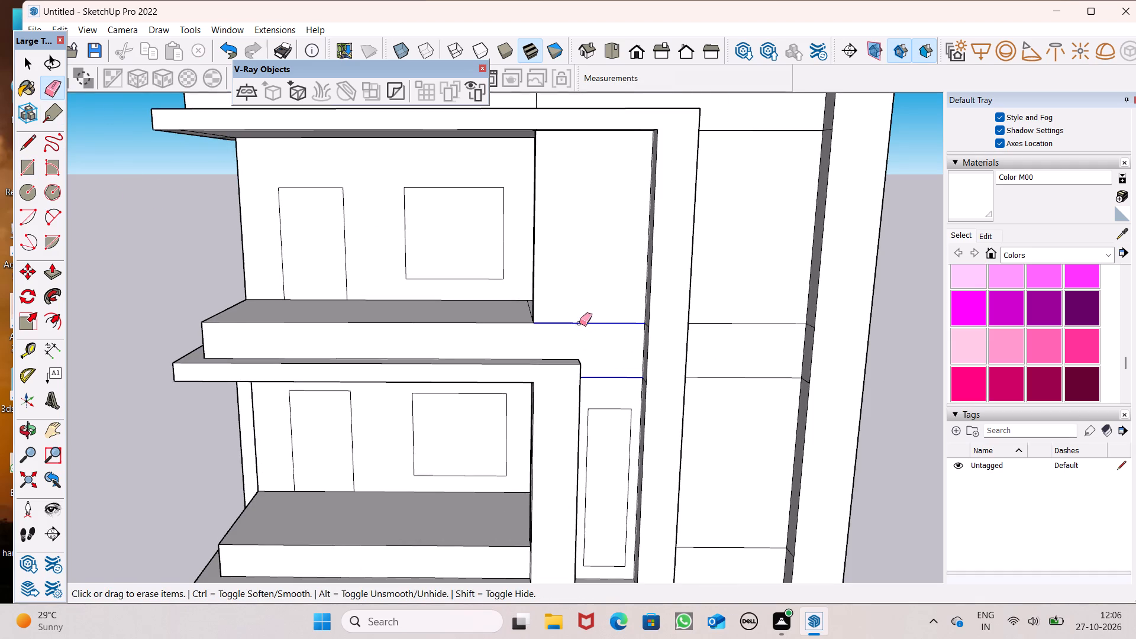
scroll(579, 322, down, 5)
Offset the narrow upright rectangle's outline slightly outward to form a thin border around it, and clear the selection.
key(space)
double_click(601, 431)
scroll(596, 405, up, 2)
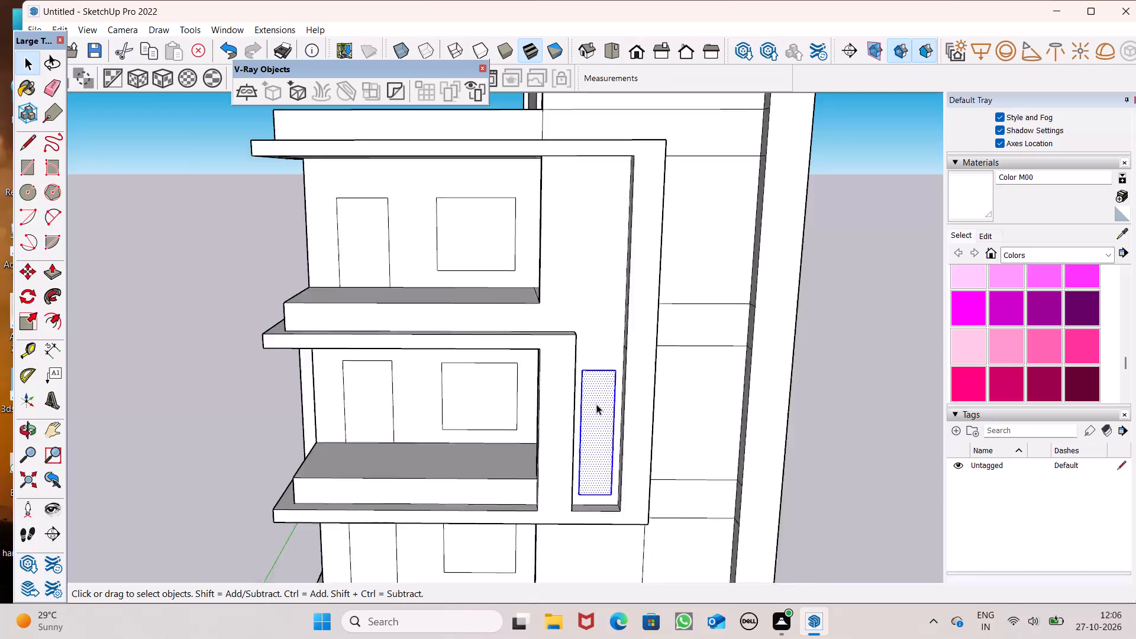
scroll(596, 404, up, 2)
key(space)
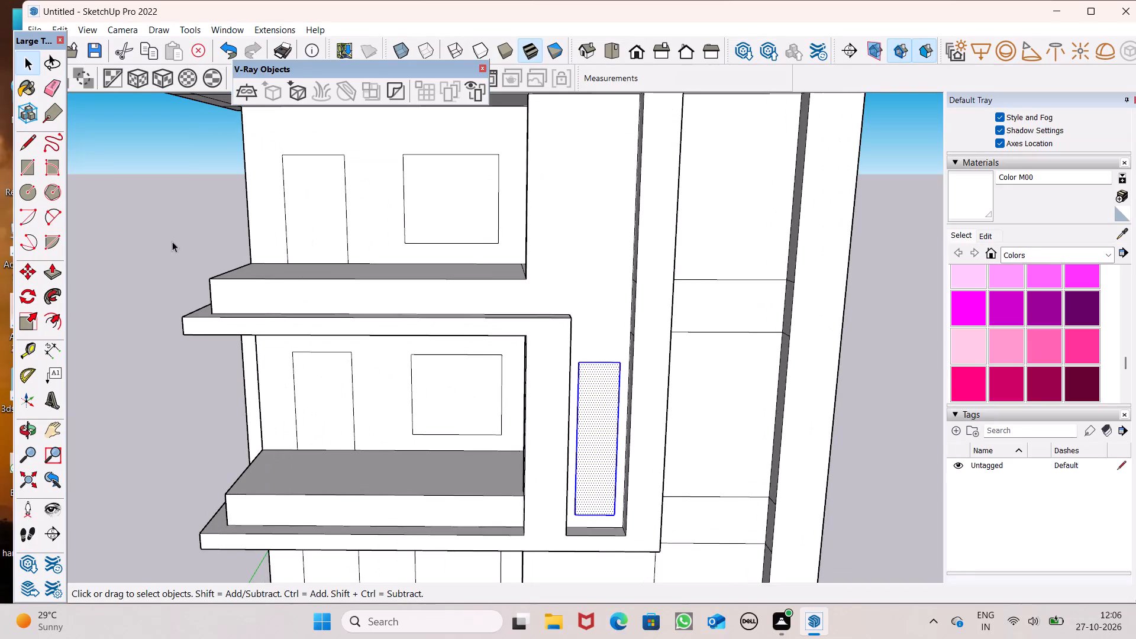
click(172, 238)
click(51, 318)
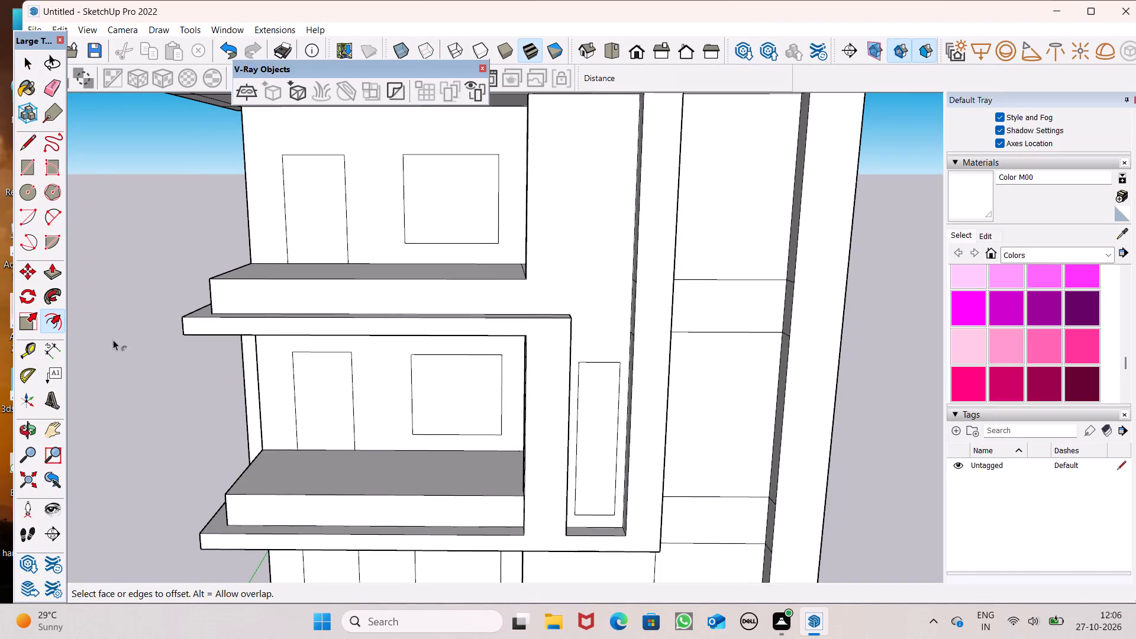
scroll(541, 382, up, 4)
drag(608, 360, 609, 350)
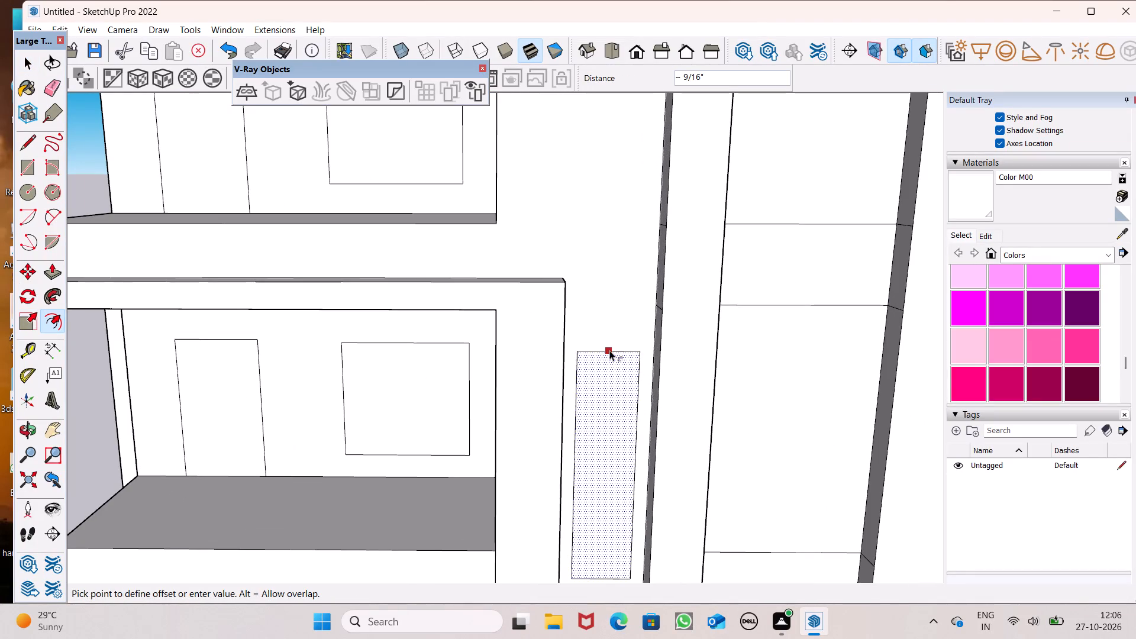
drag(609, 350, 611, 345)
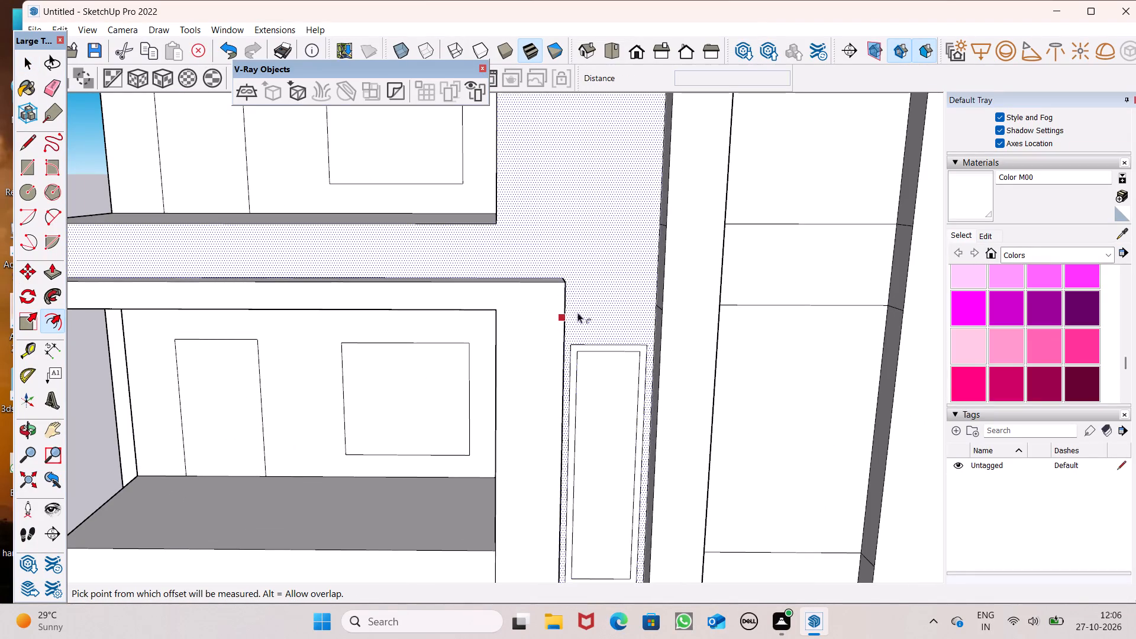
key(space)
scroll(519, 258, down, 7)
scroll(579, 305, up, 5)
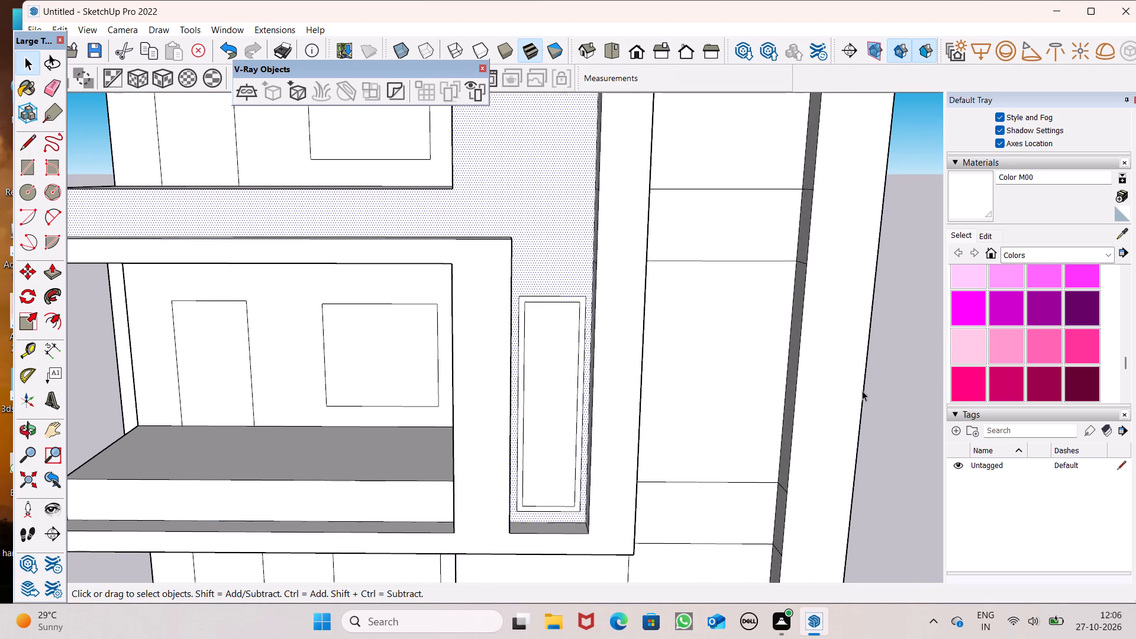
drag(898, 388, 890, 386)
scroll(569, 364, down, 6)
scroll(551, 301, up, 3)
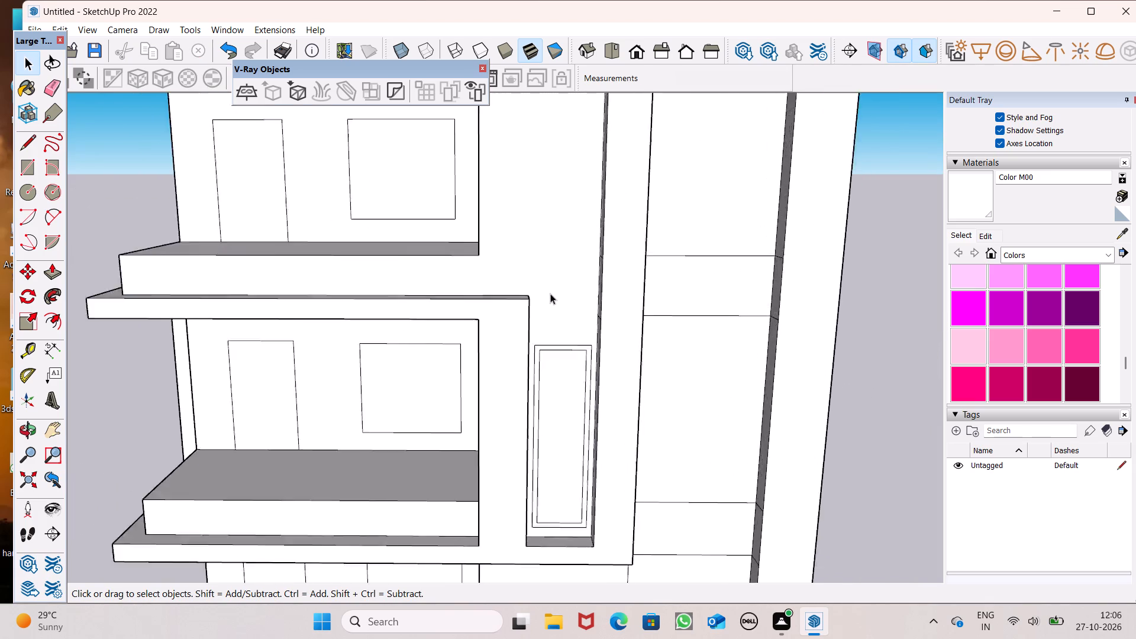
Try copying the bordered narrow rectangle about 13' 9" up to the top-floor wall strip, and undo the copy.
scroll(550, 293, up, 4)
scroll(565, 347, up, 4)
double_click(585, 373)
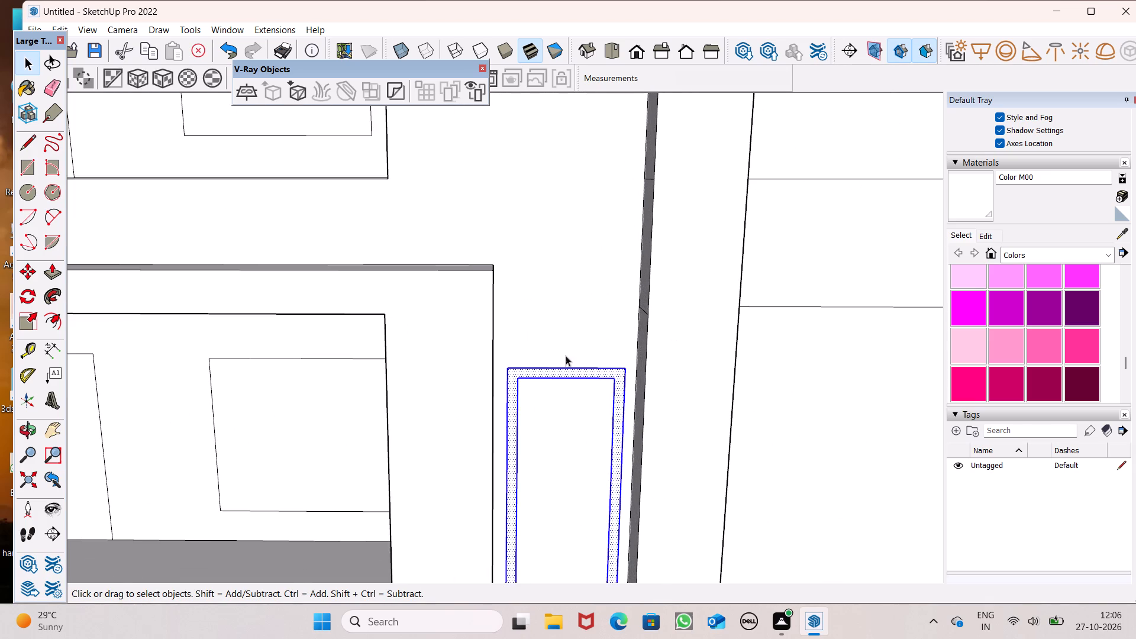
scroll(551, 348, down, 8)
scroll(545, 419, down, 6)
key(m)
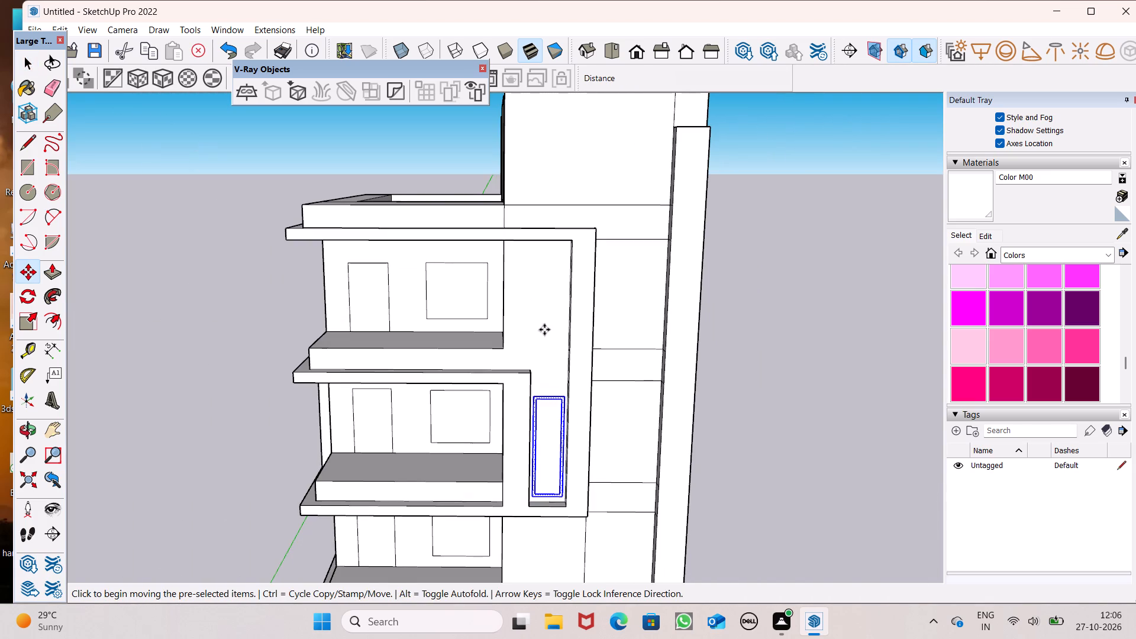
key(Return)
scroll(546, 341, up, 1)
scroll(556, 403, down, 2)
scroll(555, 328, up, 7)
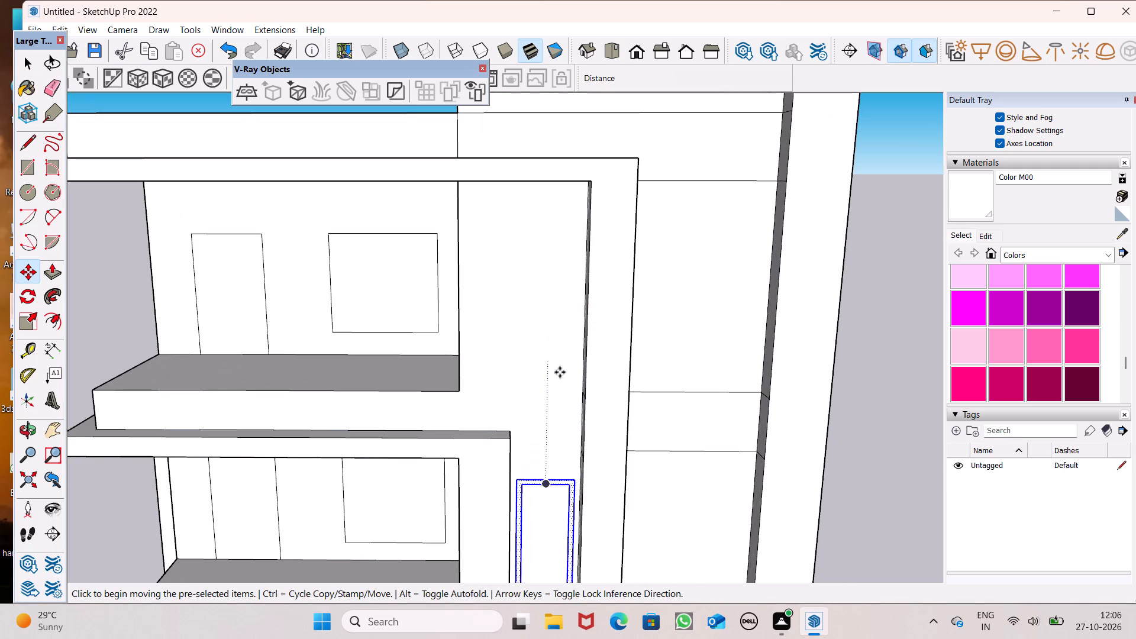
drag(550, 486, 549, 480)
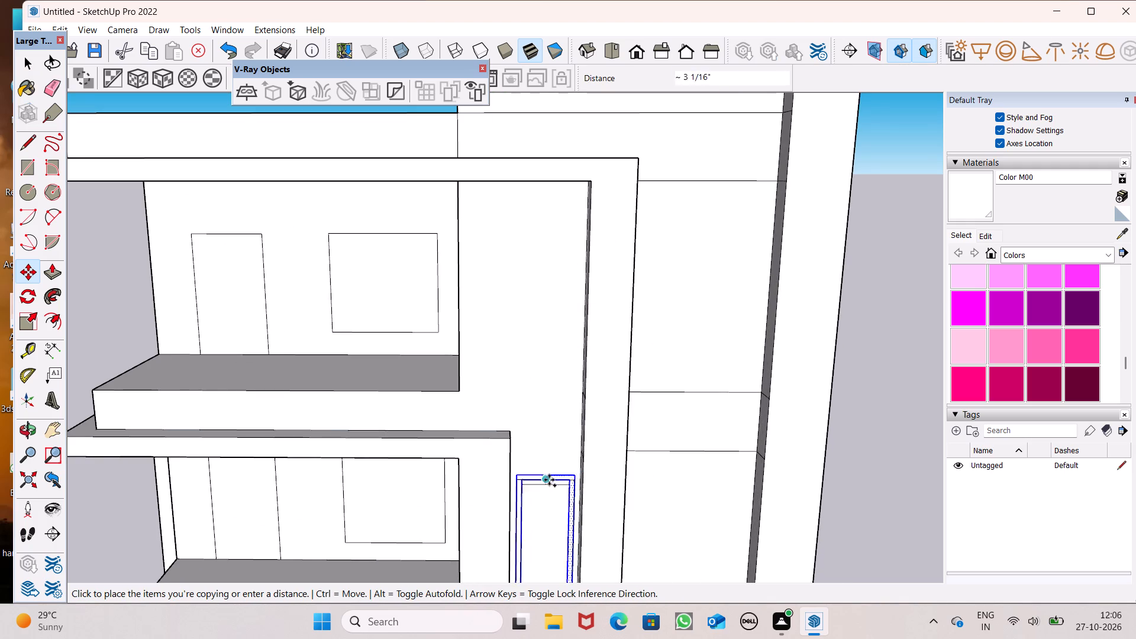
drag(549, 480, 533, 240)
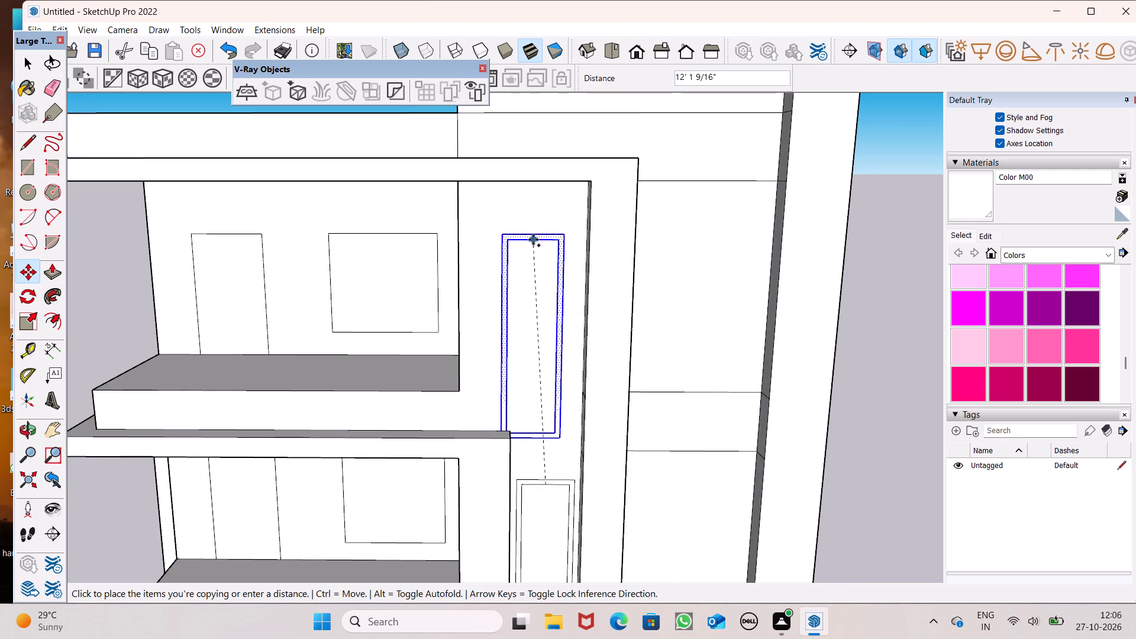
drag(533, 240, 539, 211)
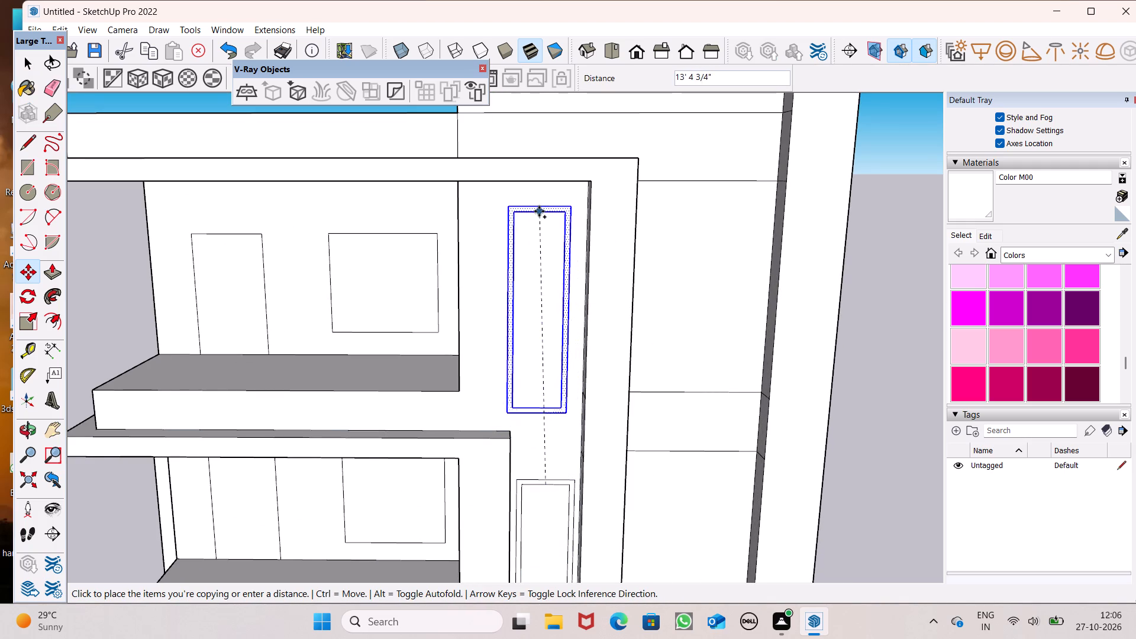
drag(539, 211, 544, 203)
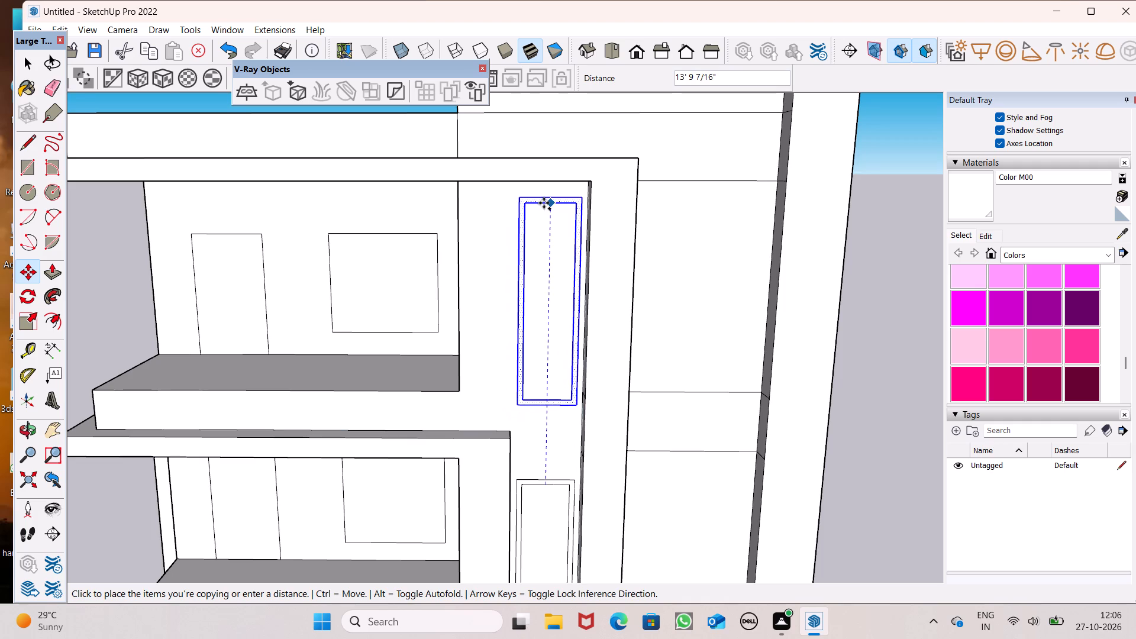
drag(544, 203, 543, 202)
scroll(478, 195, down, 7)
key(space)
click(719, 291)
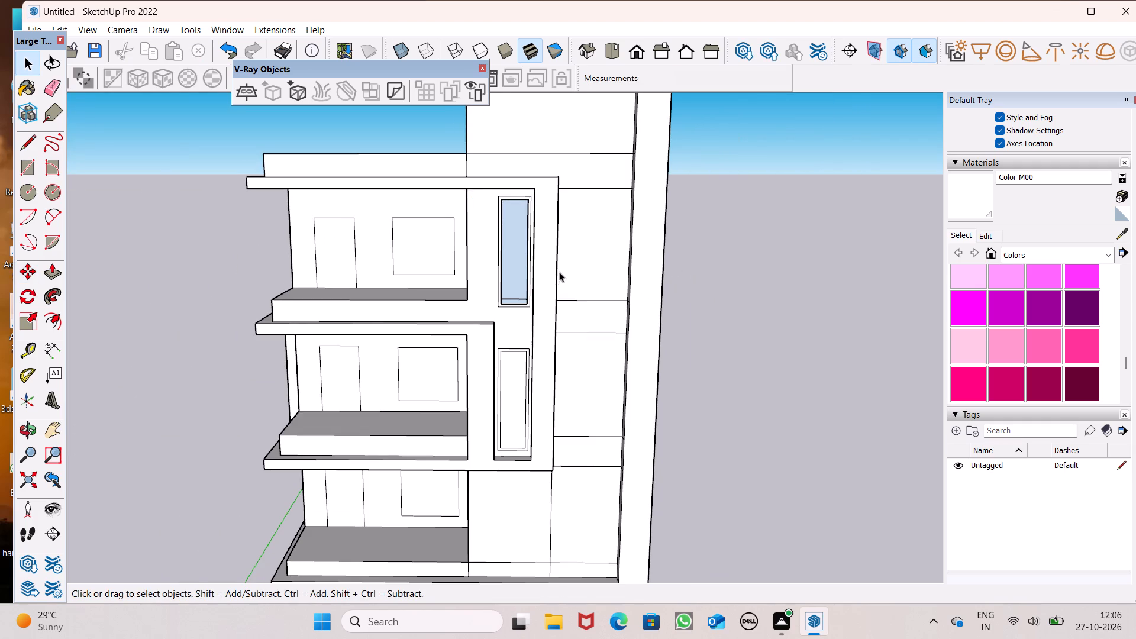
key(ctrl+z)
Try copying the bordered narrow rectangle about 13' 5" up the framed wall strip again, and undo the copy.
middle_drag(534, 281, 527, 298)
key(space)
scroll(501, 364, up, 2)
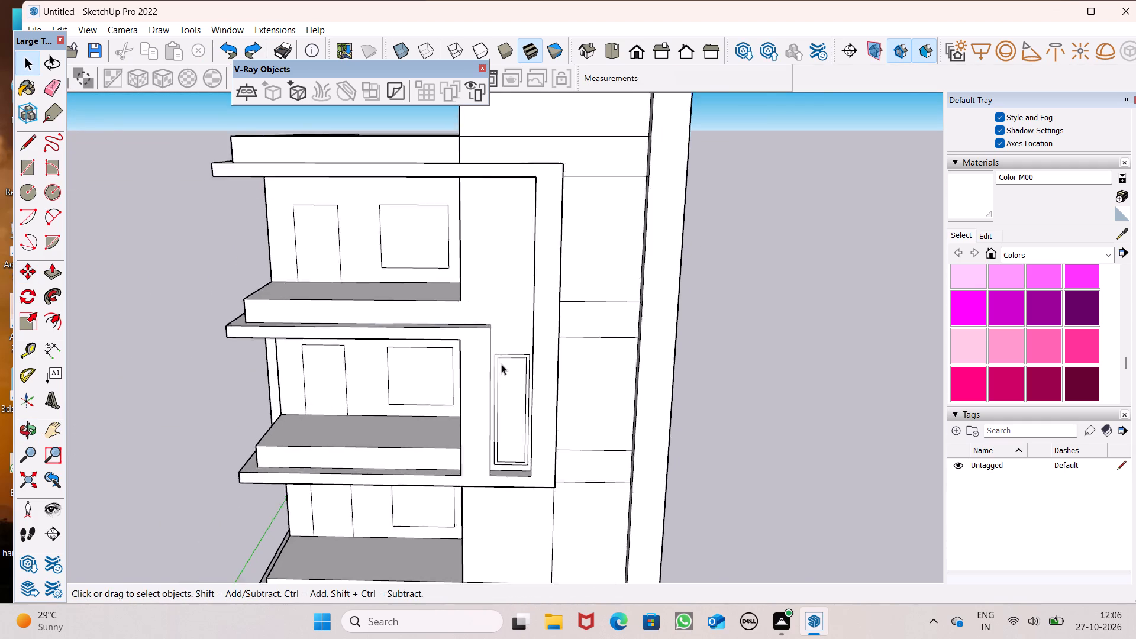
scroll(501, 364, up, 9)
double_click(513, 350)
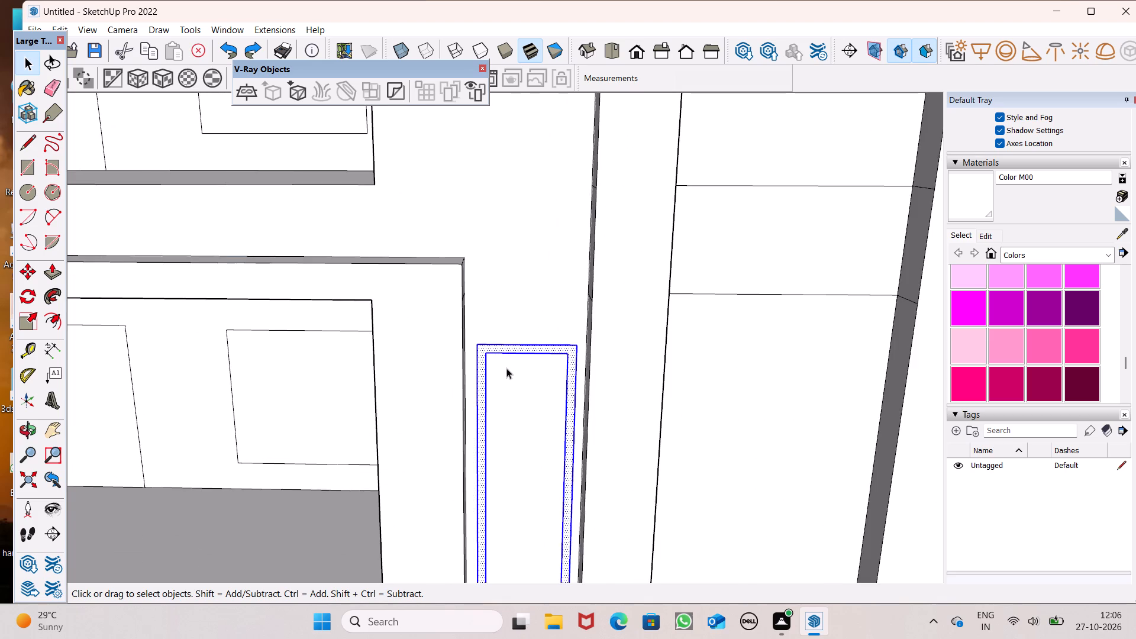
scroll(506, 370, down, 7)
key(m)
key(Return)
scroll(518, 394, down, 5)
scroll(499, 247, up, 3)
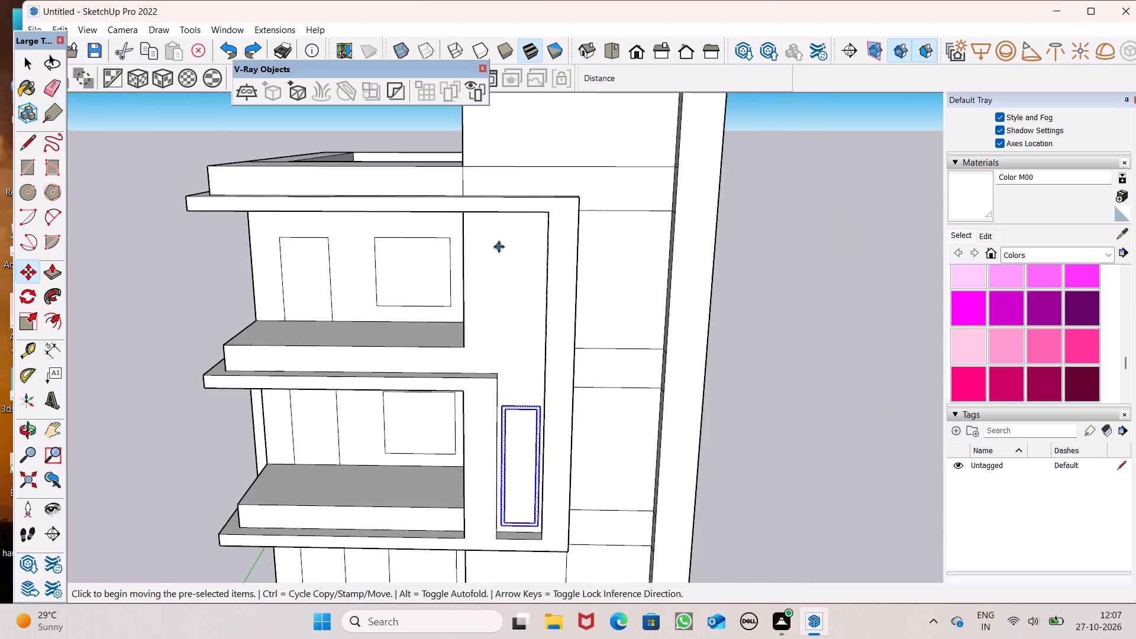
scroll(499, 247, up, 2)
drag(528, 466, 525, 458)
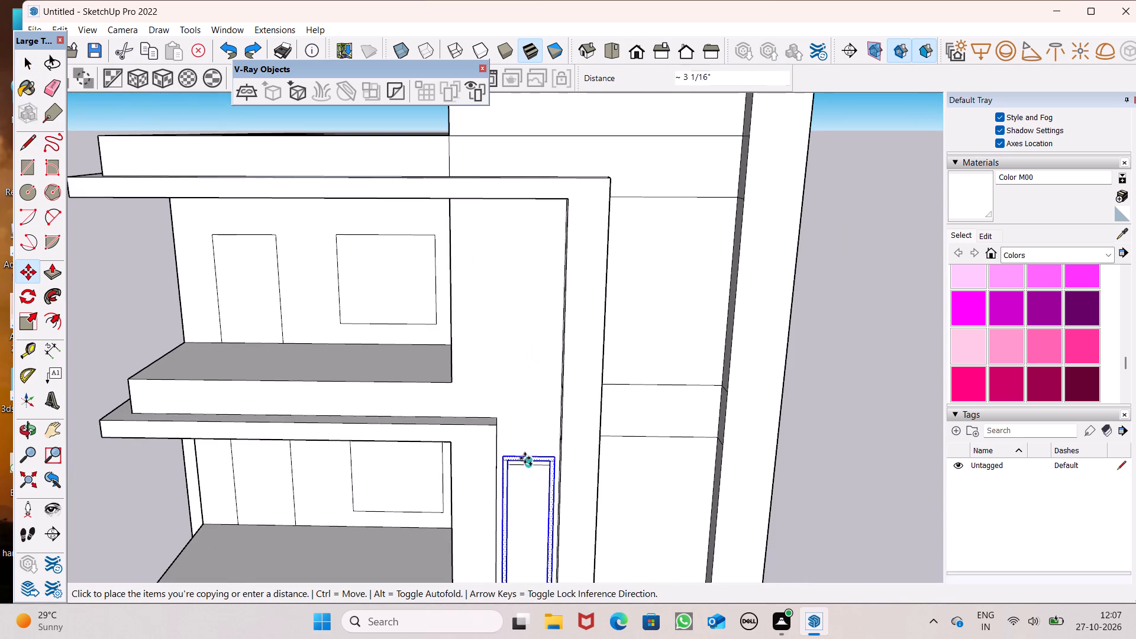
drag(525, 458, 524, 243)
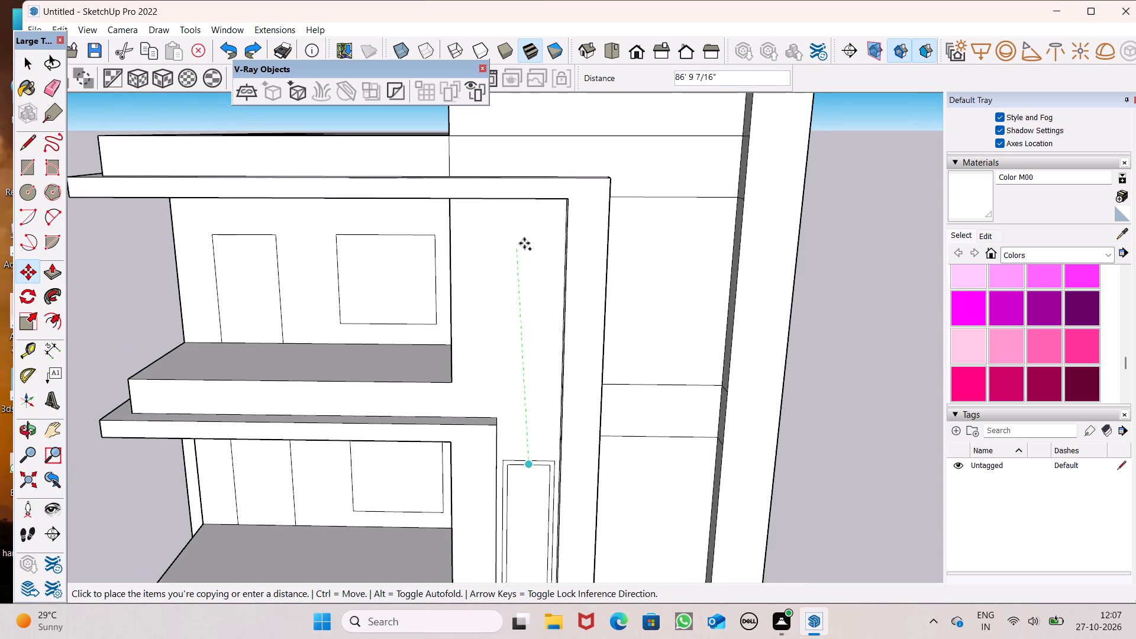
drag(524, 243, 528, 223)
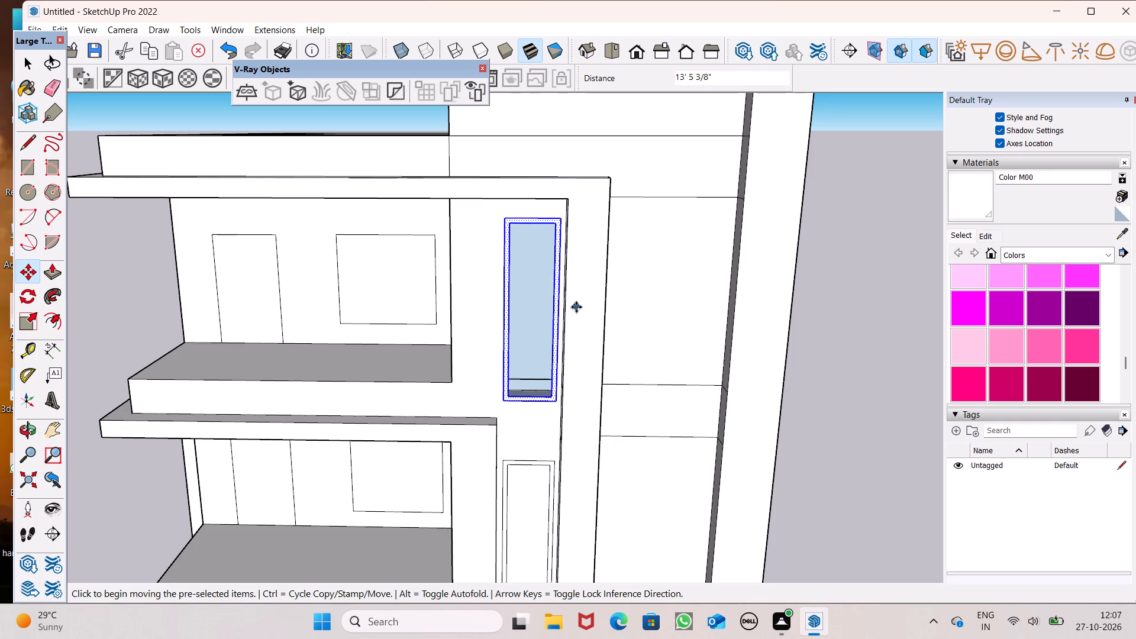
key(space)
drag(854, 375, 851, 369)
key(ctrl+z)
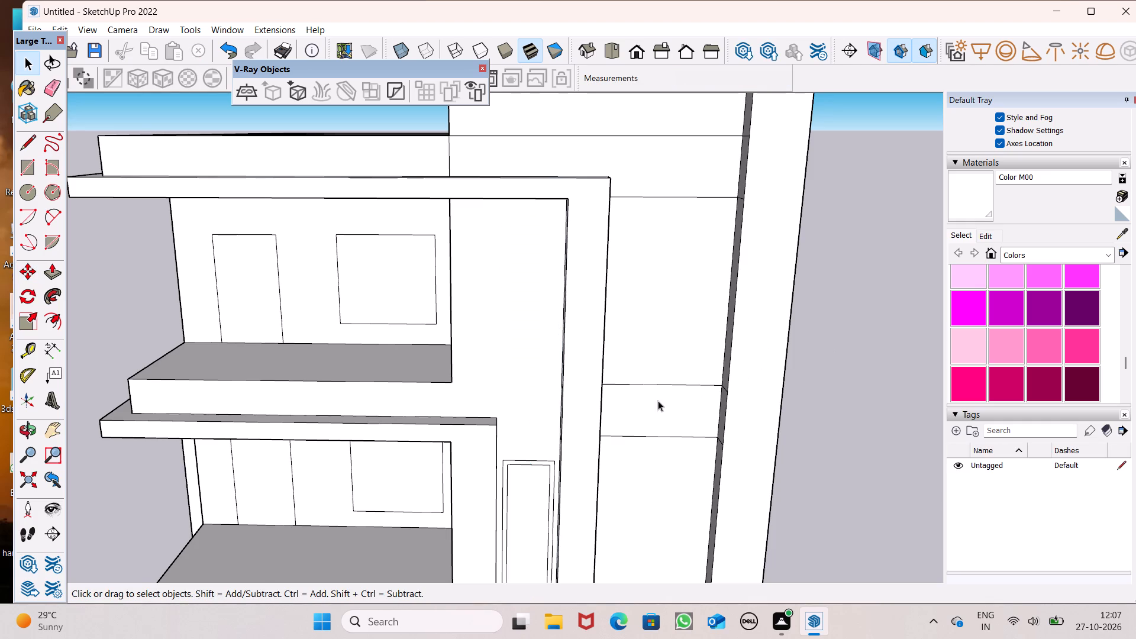
Copy the bordered narrow rectangle about 13' 7" up onto the top-floor part of the framed wall strip, and clear the selection.
scroll(572, 407, down, 1)
scroll(528, 457, up, 6)
click(531, 454)
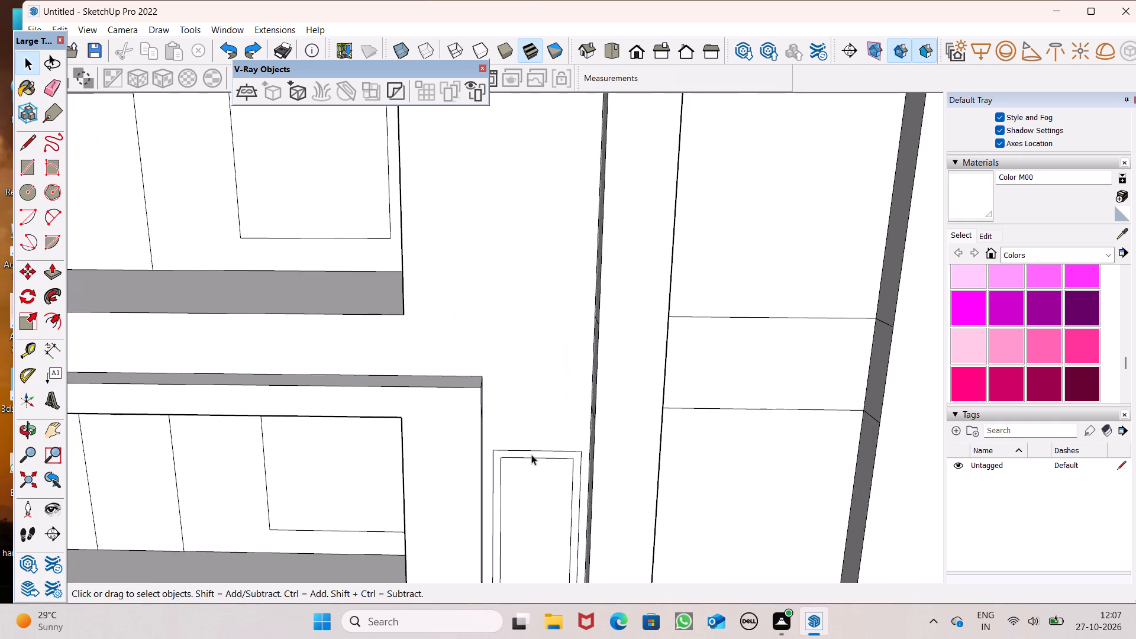
scroll(561, 384, down, 7)
key(space)
click(785, 480)
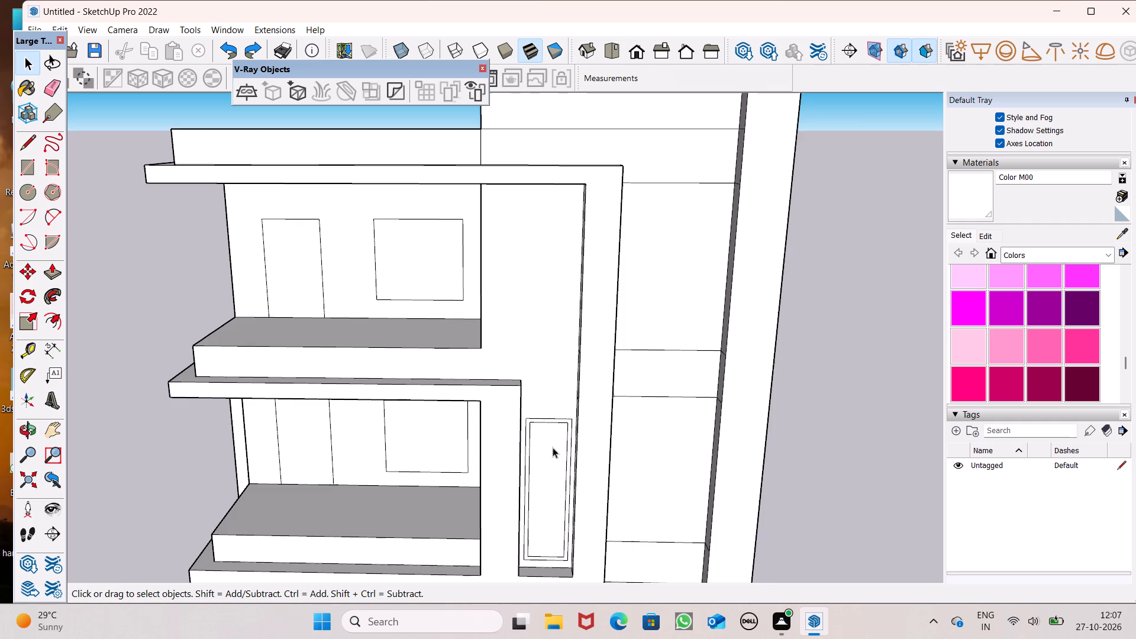
scroll(521, 442, up, 7)
double_click(553, 404)
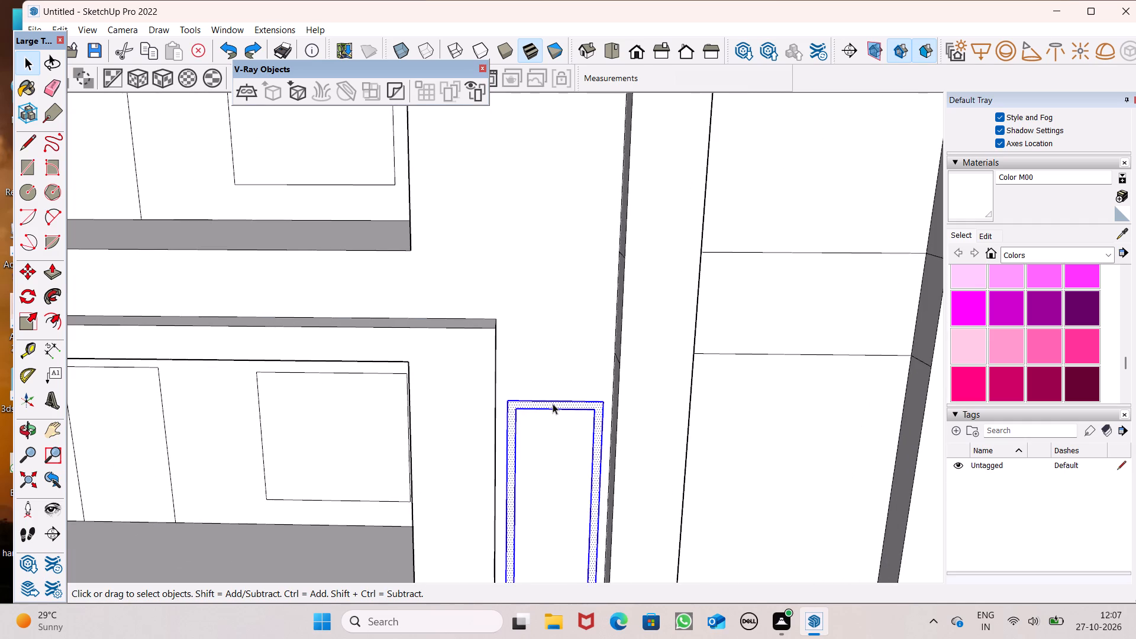
key(m)
key(Return)
scroll(603, 464, down, 5)
middle_drag(615, 480, 651, 518)
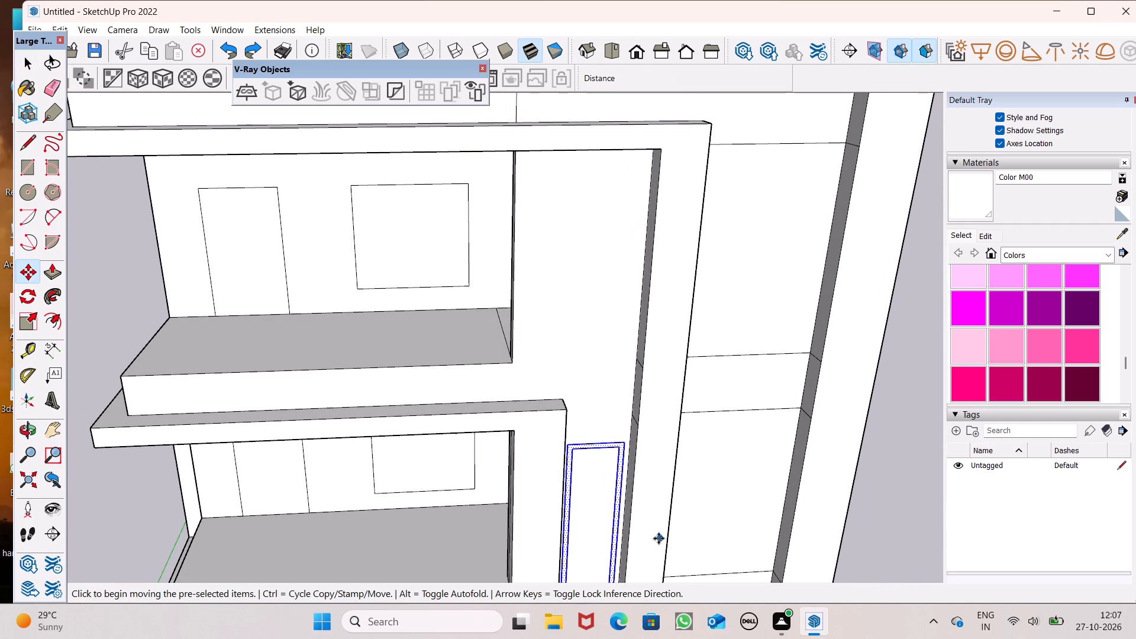
click(597, 444)
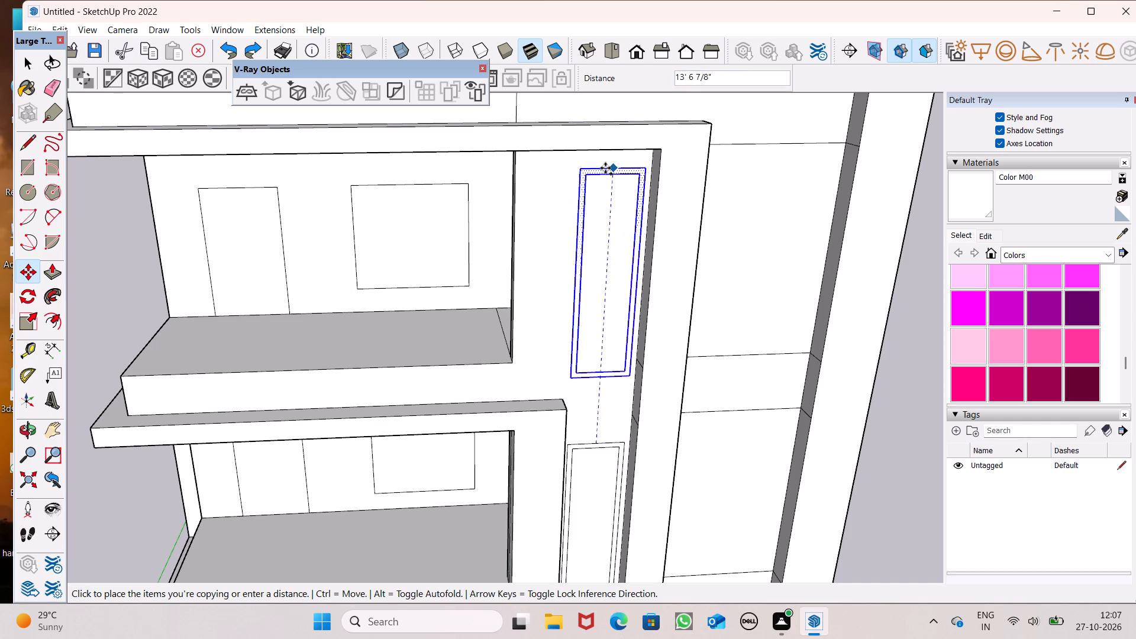
click(605, 167)
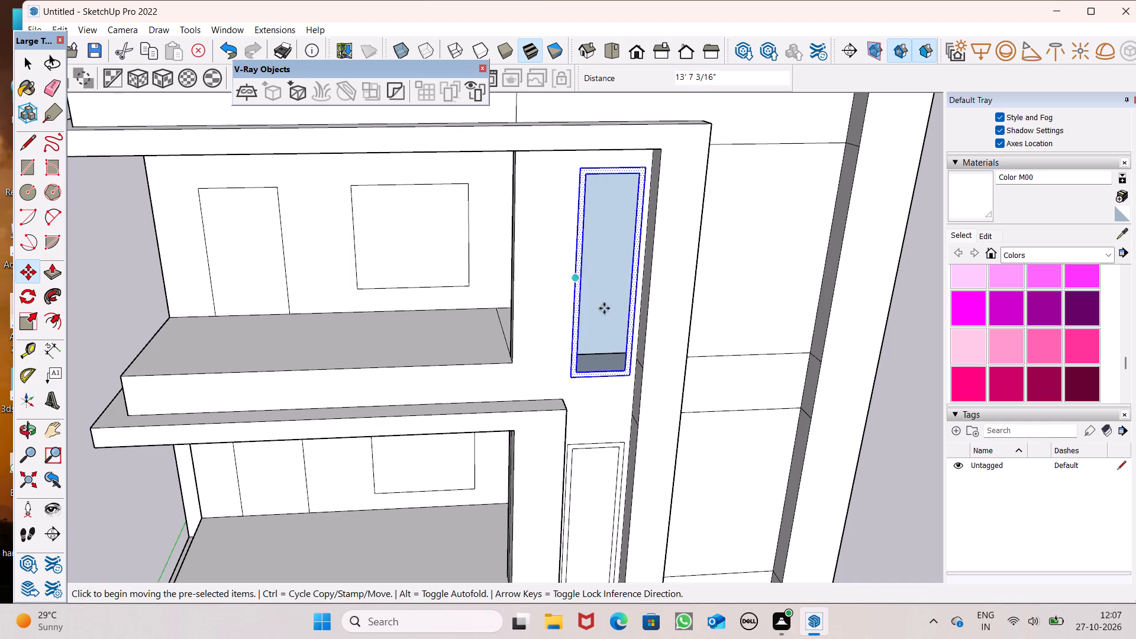
middle_drag(630, 342, 568, 317)
key(space)
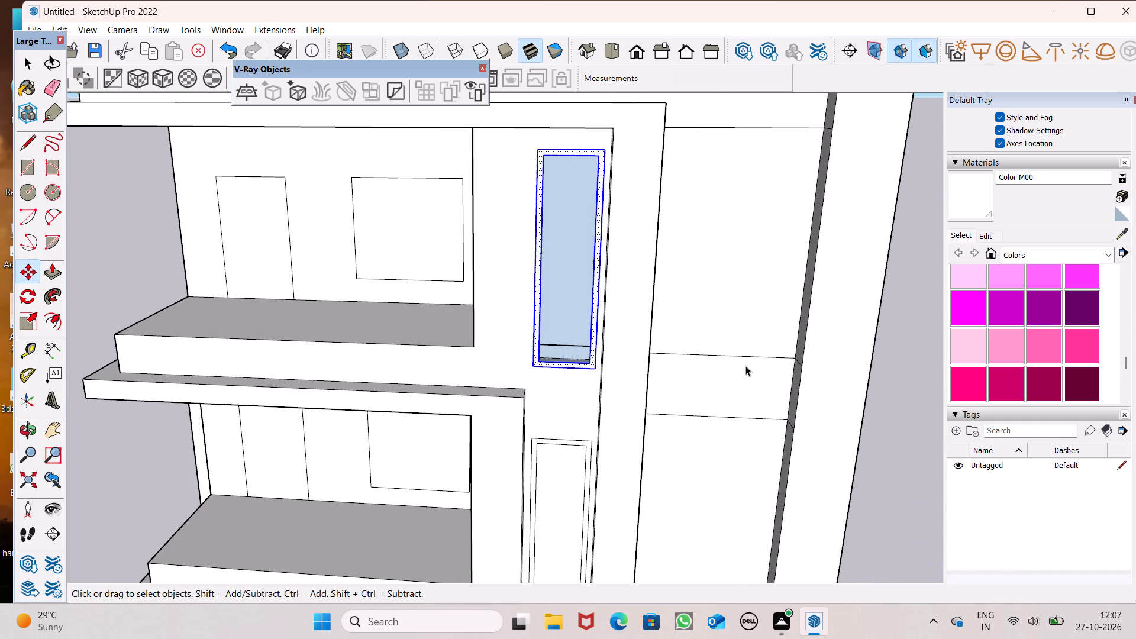
drag(898, 466, 898, 455)
Examine the copied opening in the top-floor wall strip from several angles, including its depth and position within the frame.
scroll(574, 293, up, 2)
middle_drag(566, 337, 593, 417)
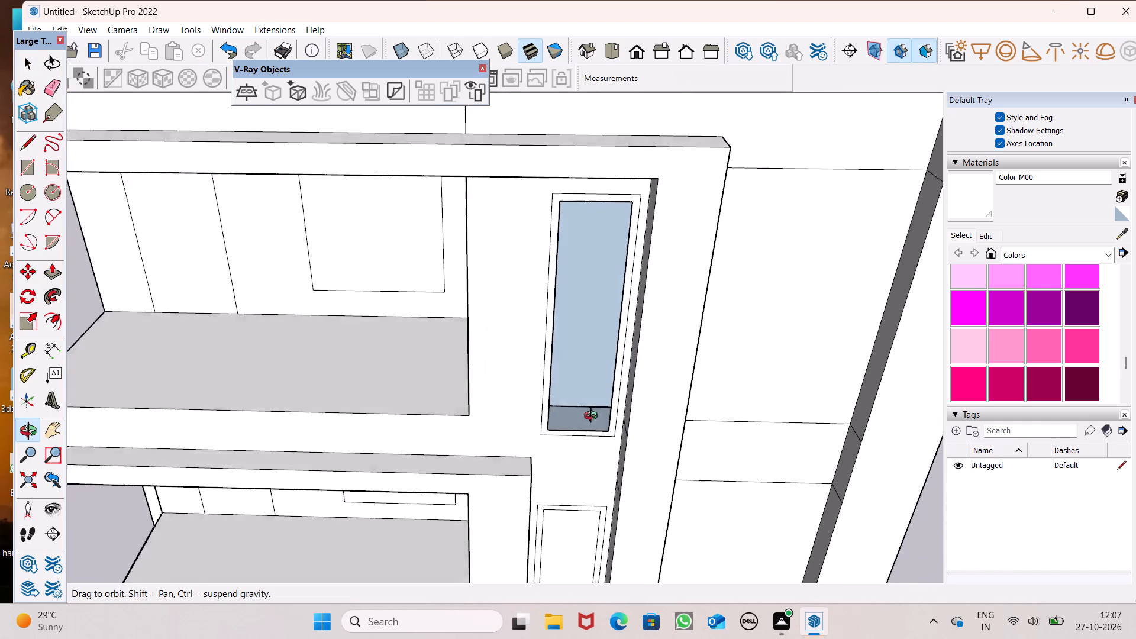
middle_drag(593, 417, 1037, 315)
scroll(766, 299, up, 3)
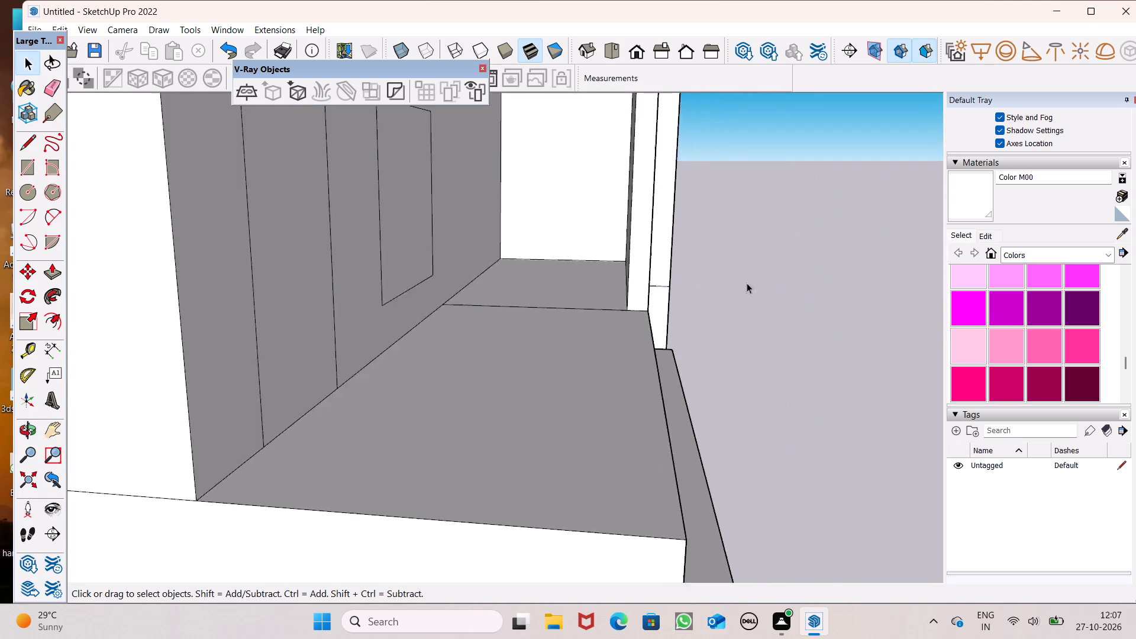
scroll(747, 283, up, 4)
middle_drag(651, 273, 218, 160)
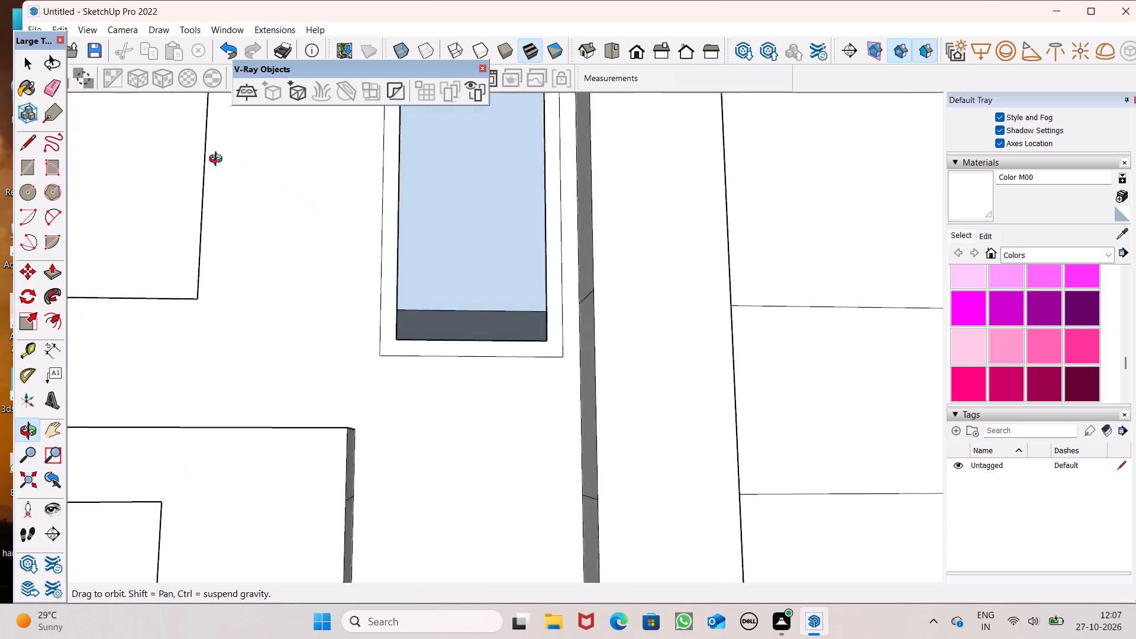
middle_drag(218, 160, 569, 254)
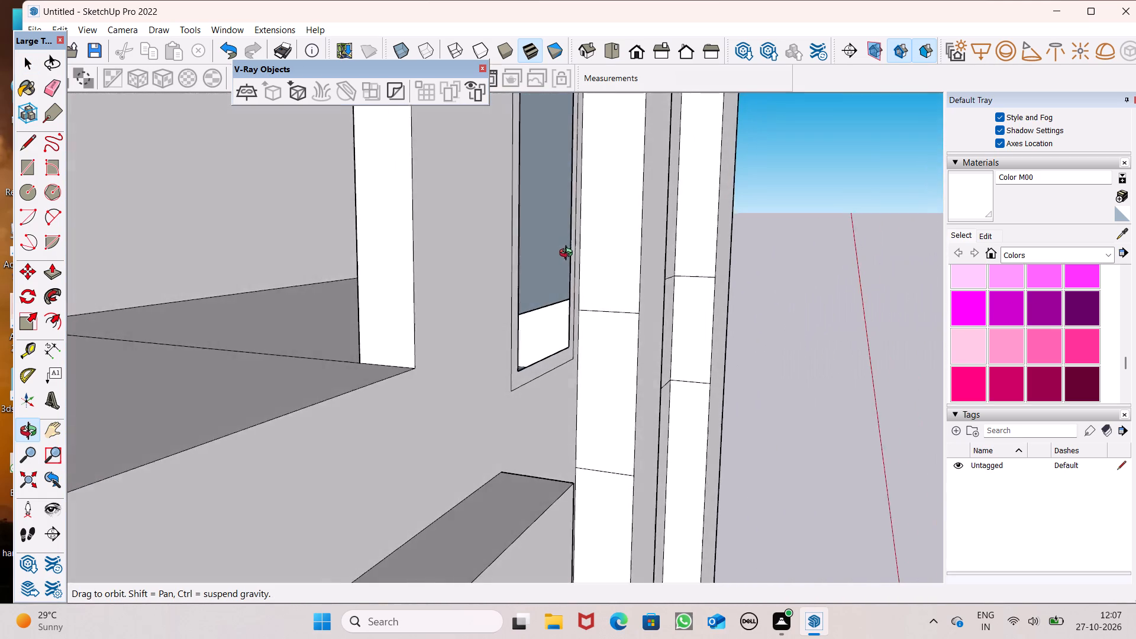
middle_drag(569, 254, 385, 262)
scroll(396, 269, down, 11)
middle_drag(458, 357, 351, 364)
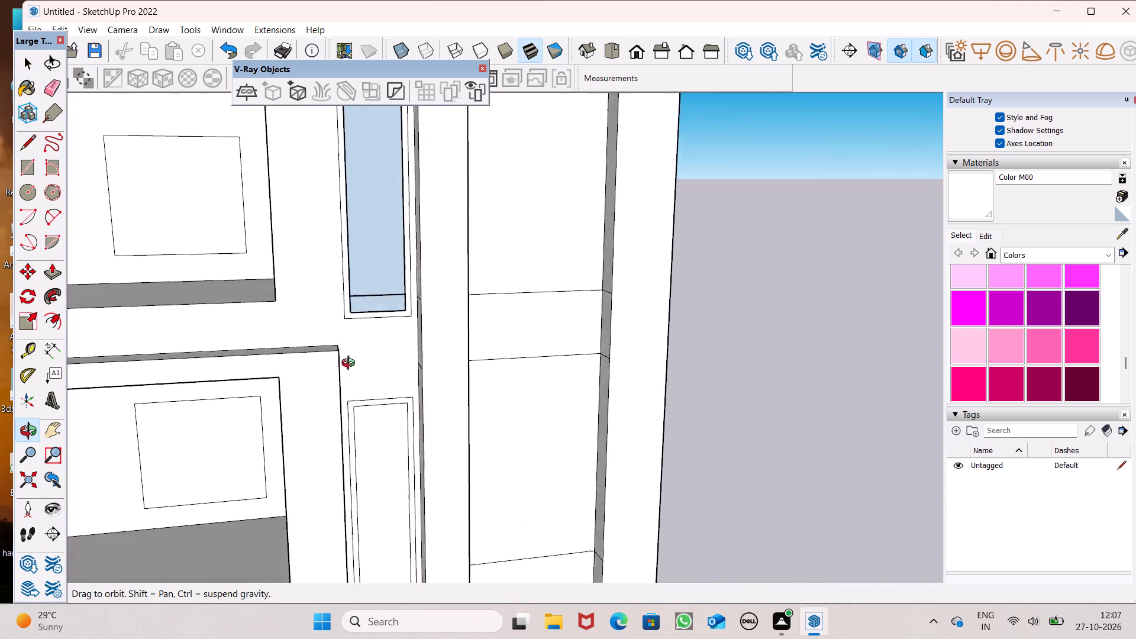
middle_drag(351, 364, 336, 376)
scroll(336, 376, up, 1)
scroll(402, 372, down, 7)
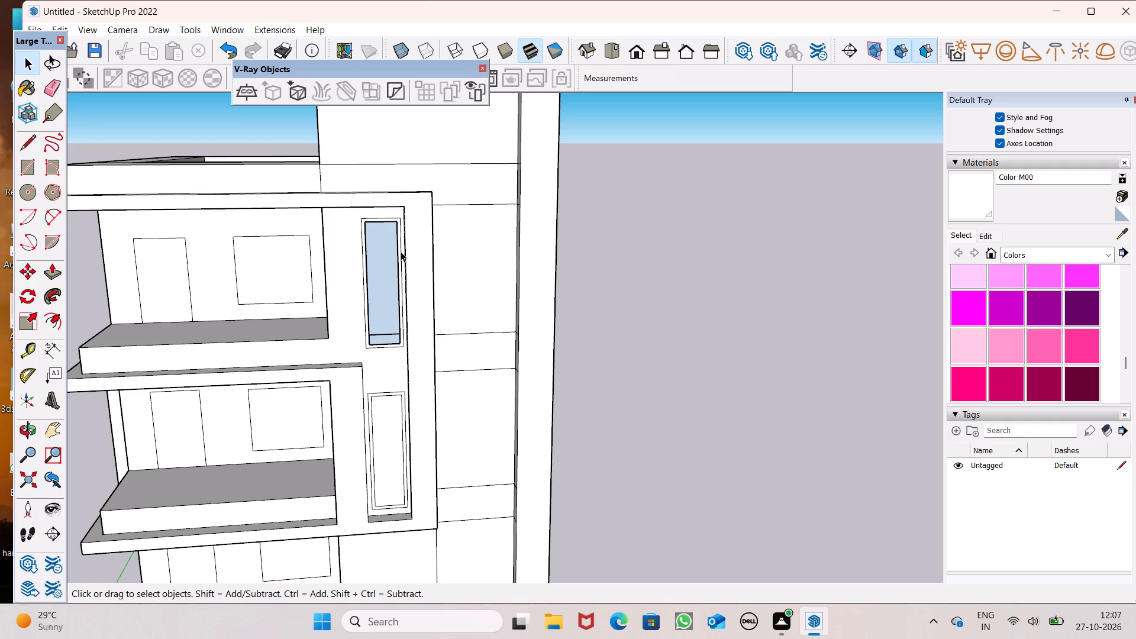
middle_drag(390, 315, 395, 302)
scroll(395, 302, up, 2)
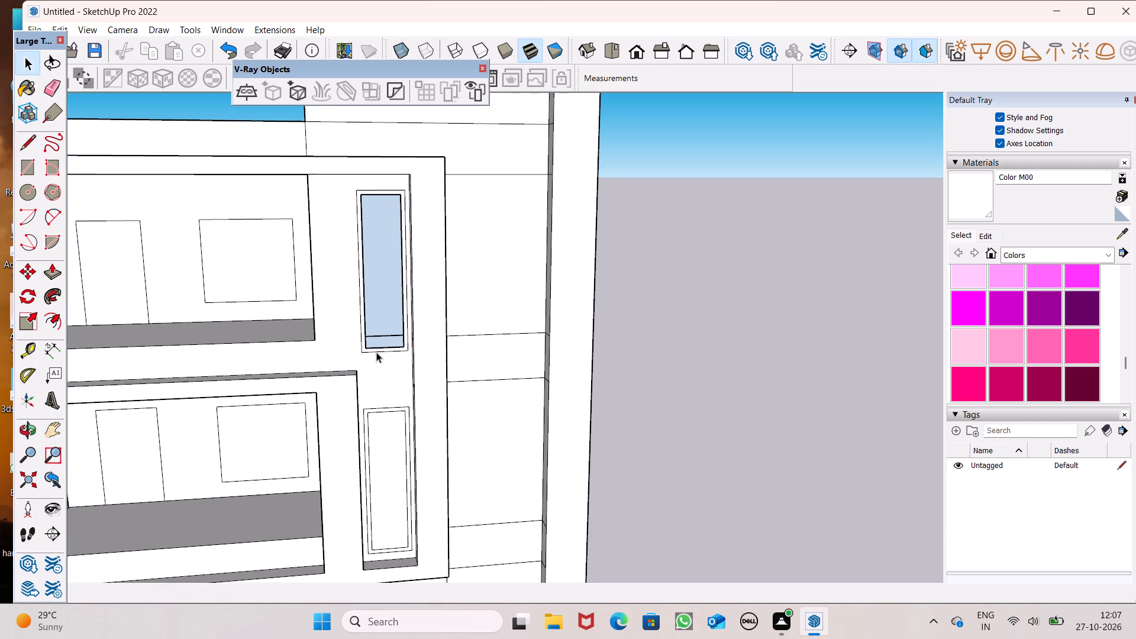
Draw a line about 5 1/4" long along the copied frame's inner top edge to fill its opening with a face.
click(31, 139)
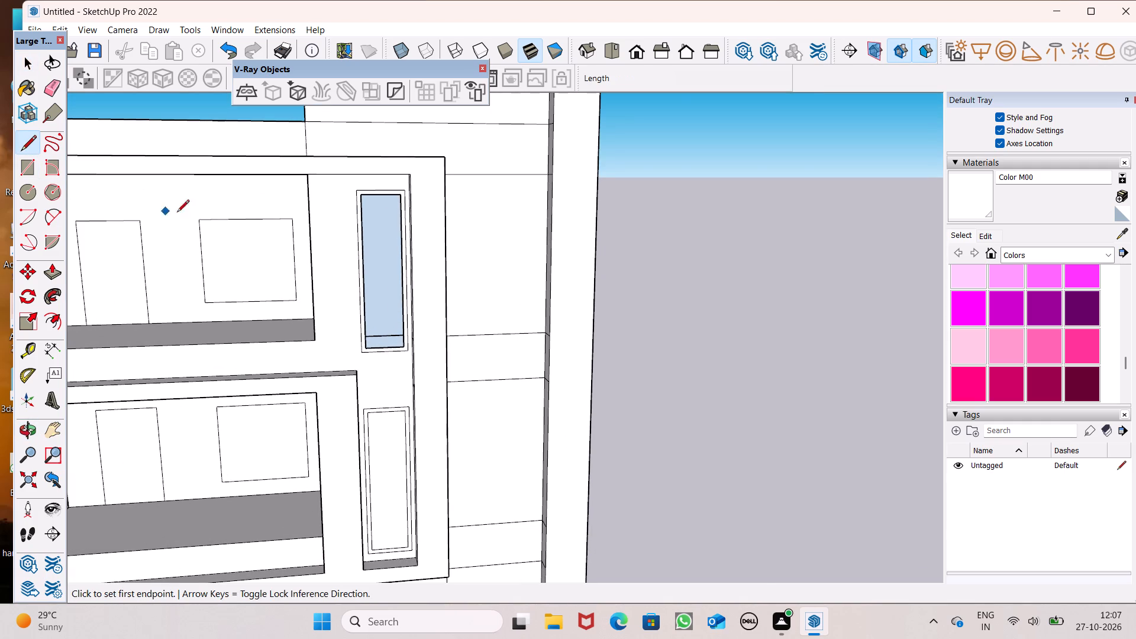
scroll(284, 215, up, 5)
scroll(433, 212, up, 6)
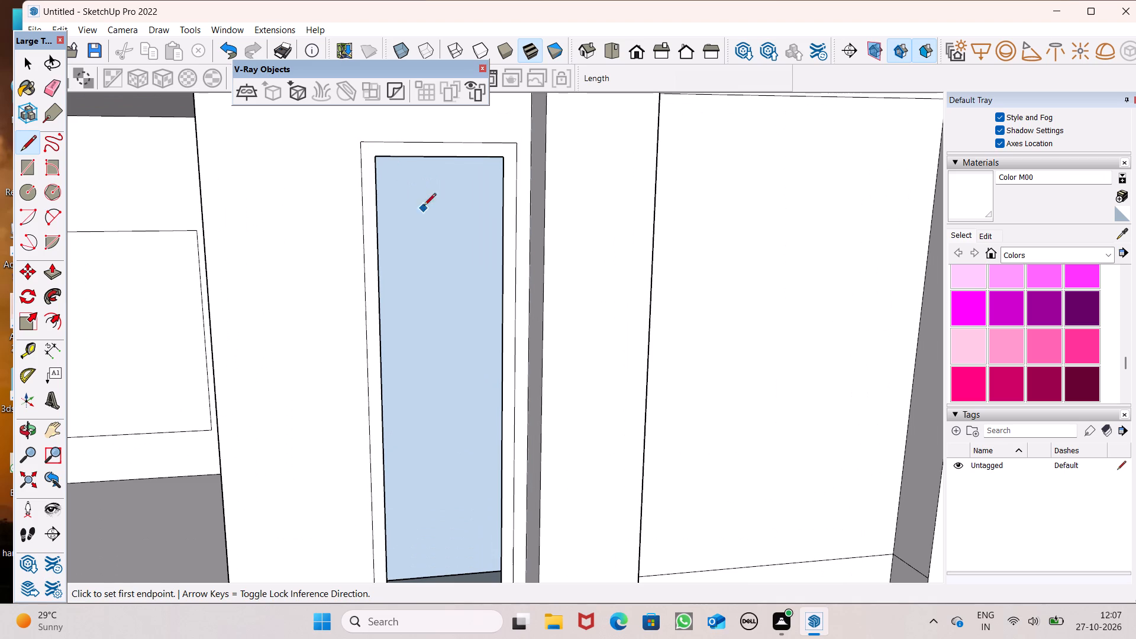
middle_click(424, 206)
scroll(411, 184, up, 1)
click(378, 151)
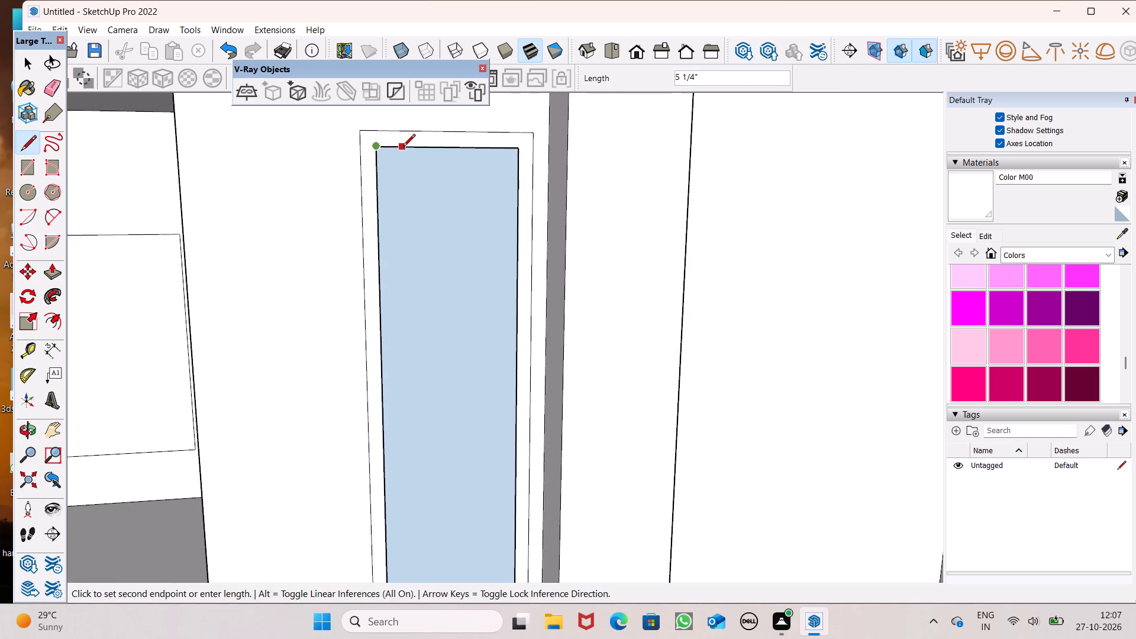
click(404, 147)
scroll(414, 179, down, 19)
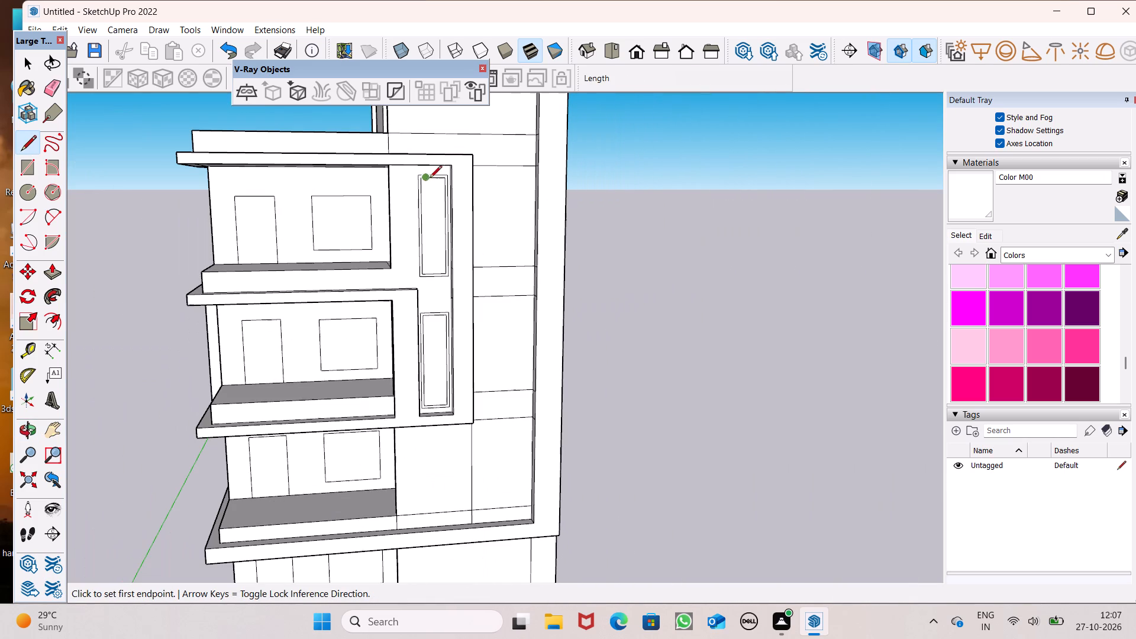
key(space)
scroll(376, 220, down, 6)
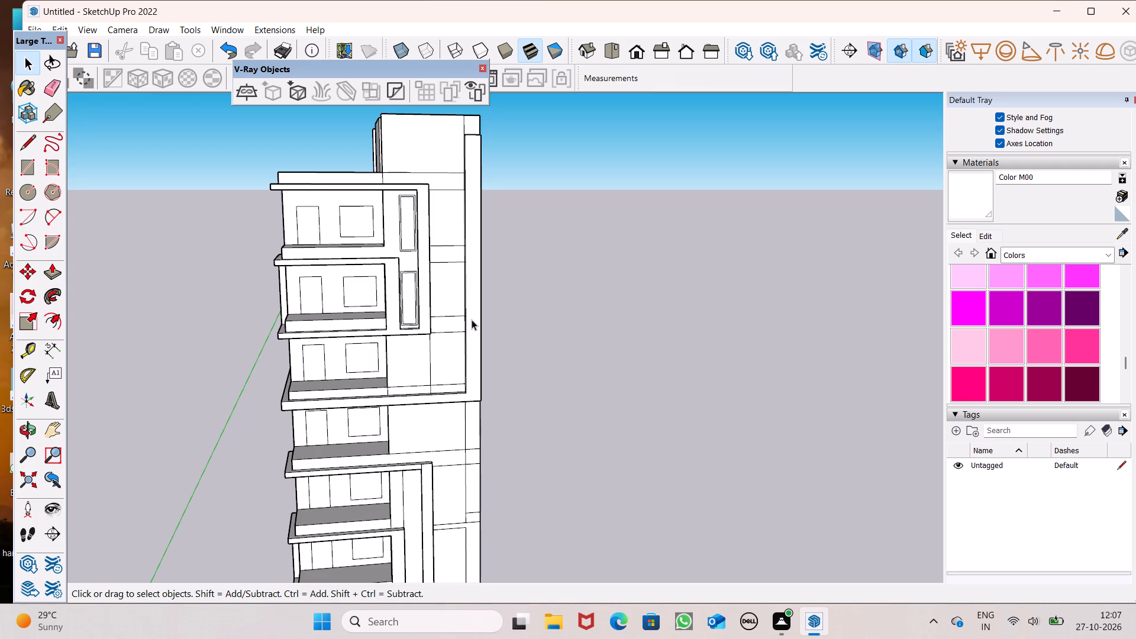
scroll(426, 375, up, 2)
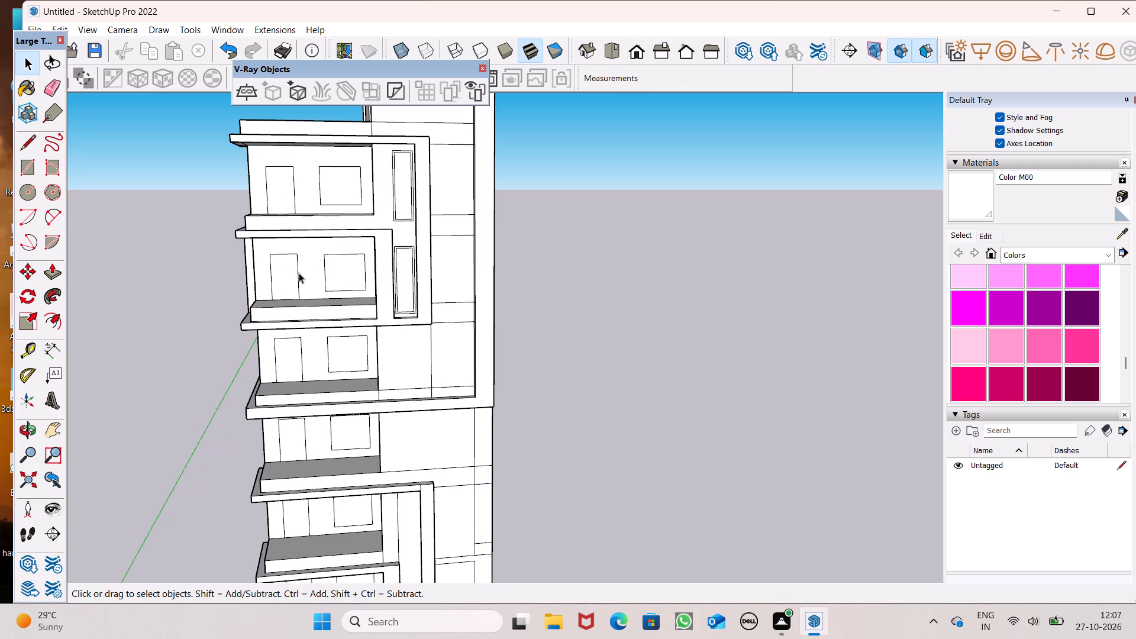
Erase the horizontal line crossing the plain wall beside the third-highest balcony, between the balcony wall corner and the vertical wall line.
middle_drag(433, 289, 416, 343)
scroll(416, 343, up, 1)
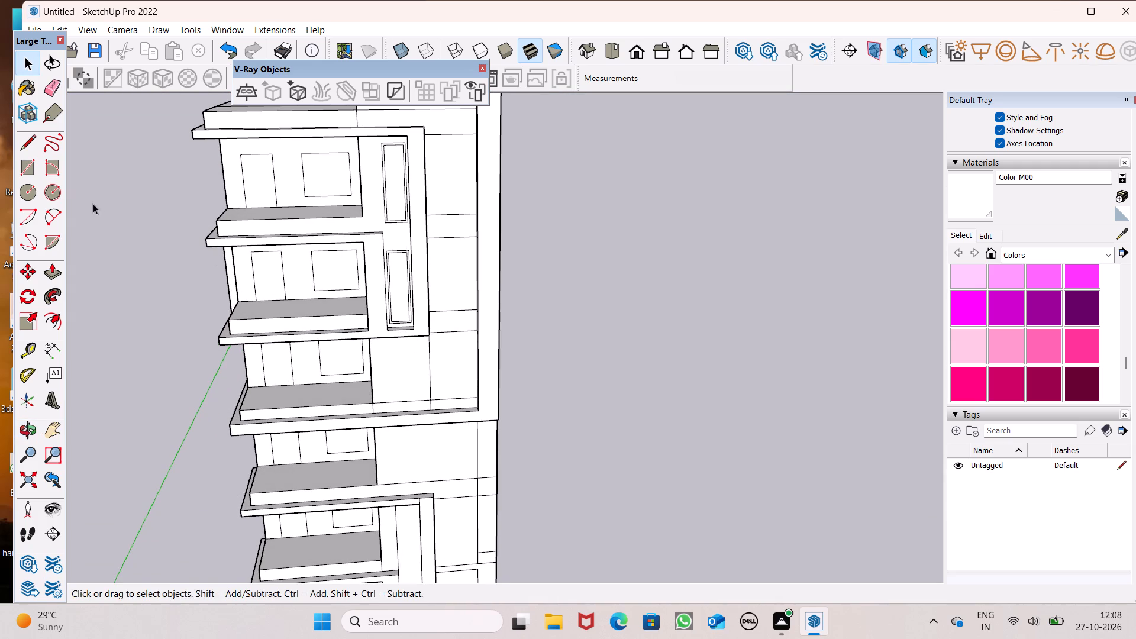
click(46, 93)
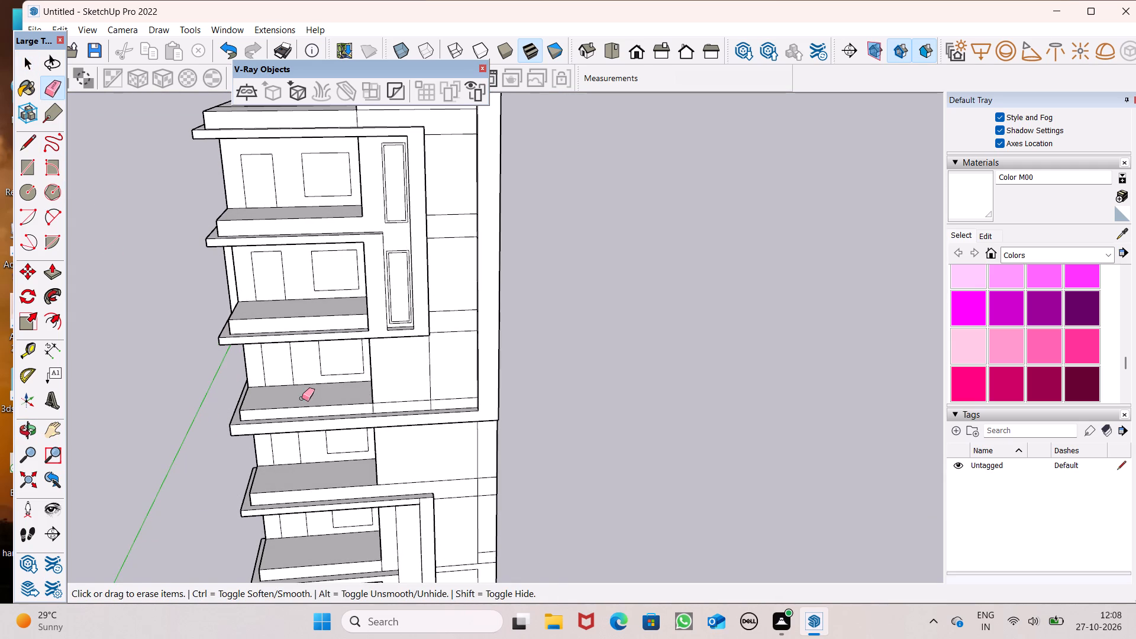
scroll(380, 415, up, 5)
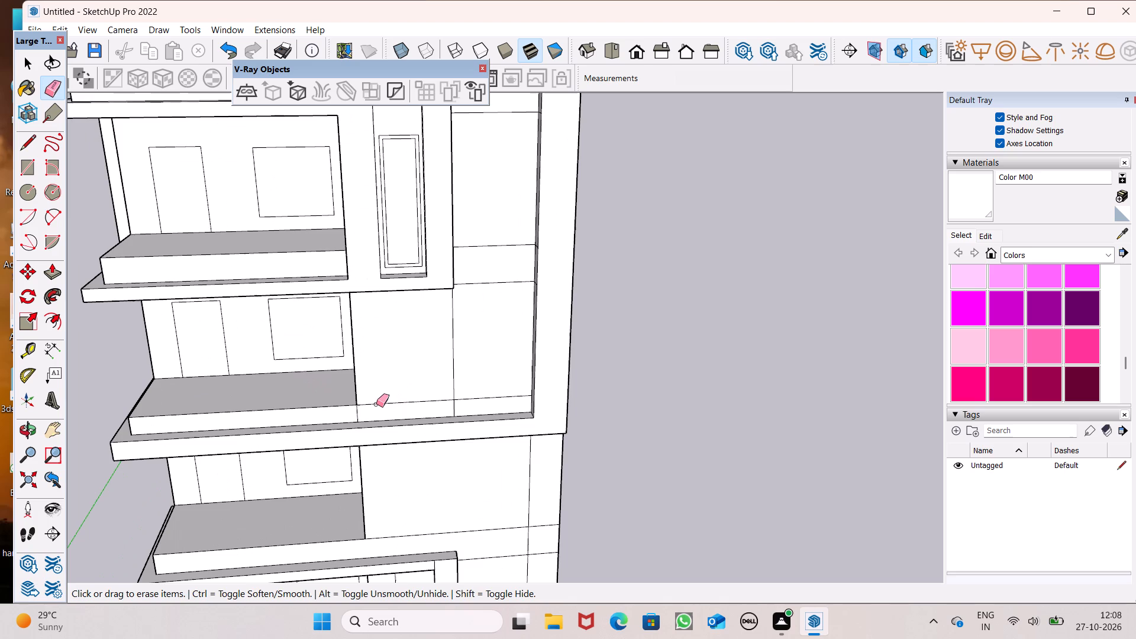
scroll(365, 369, down, 2)
drag(380, 393, 360, 409)
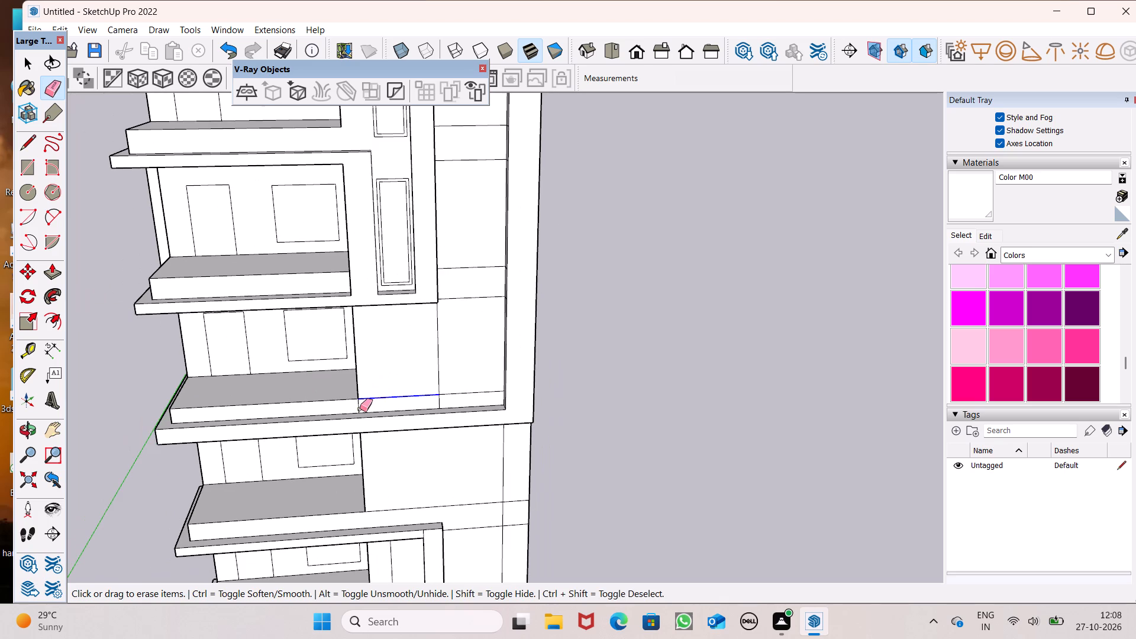
drag(360, 409, 357, 409)
scroll(421, 383, down, 4)
Draw a vertical line about 13' 5" long, continuing the wall's dividing line down from the large frame's ledge to the lower frame's corner.
middle_drag(443, 390, 433, 378)
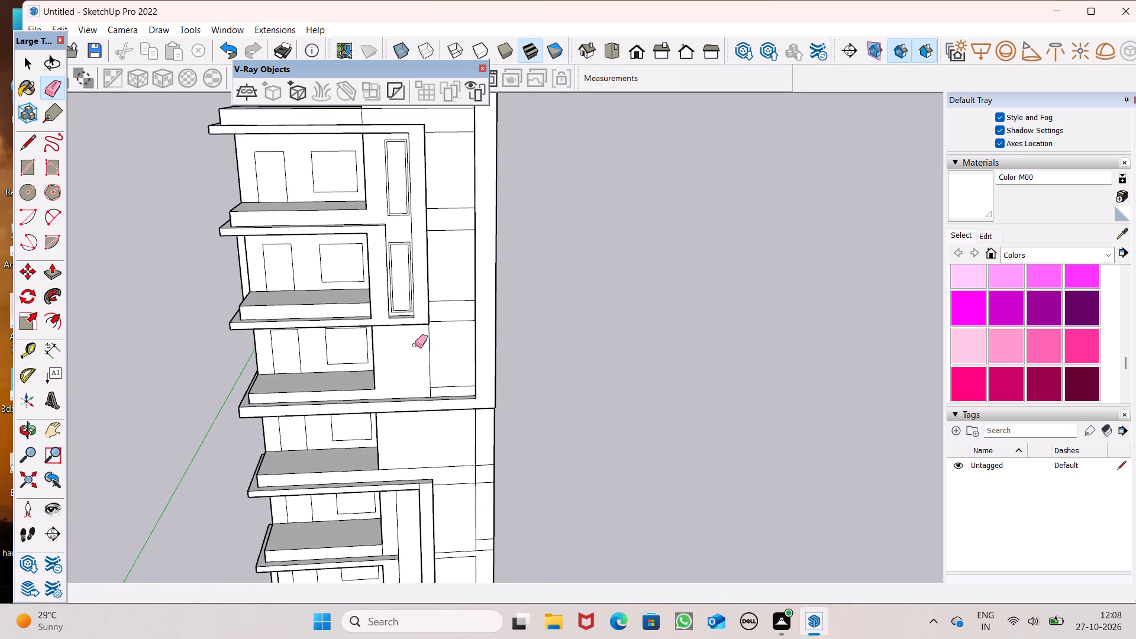
scroll(415, 345, down, 2)
middle_drag(431, 457, 418, 374)
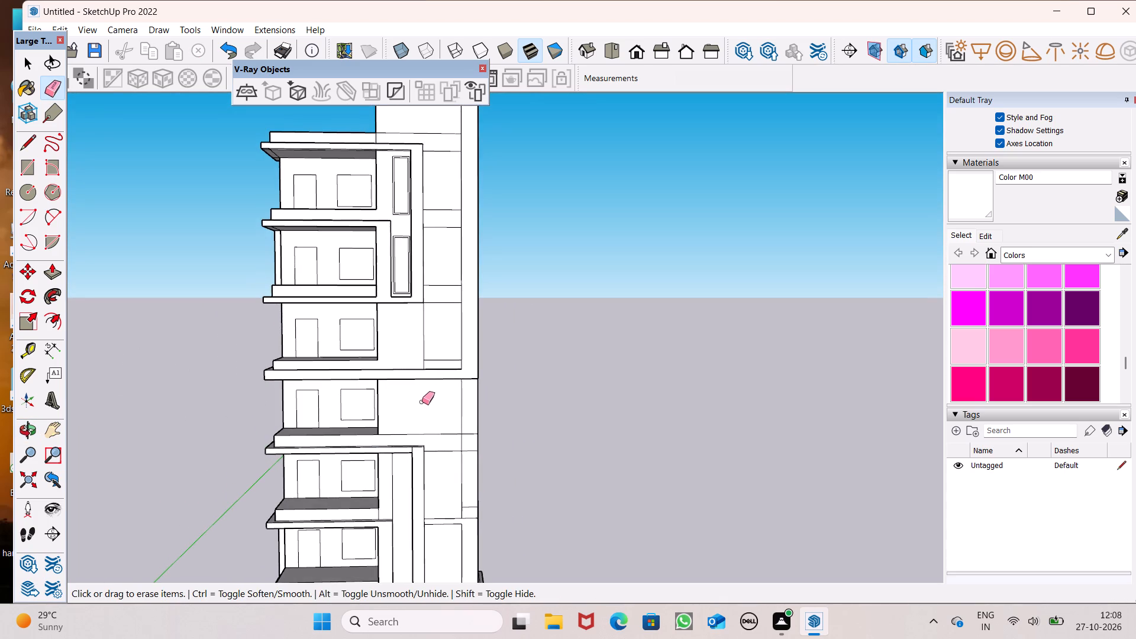
click(20, 145)
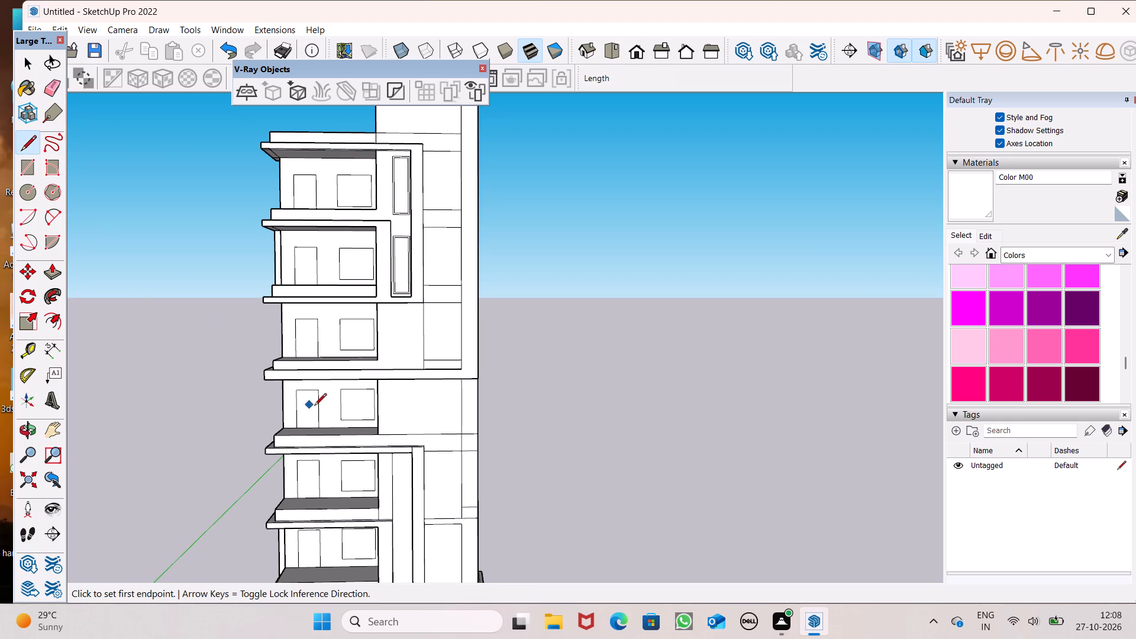
middle_drag(367, 438, 376, 475)
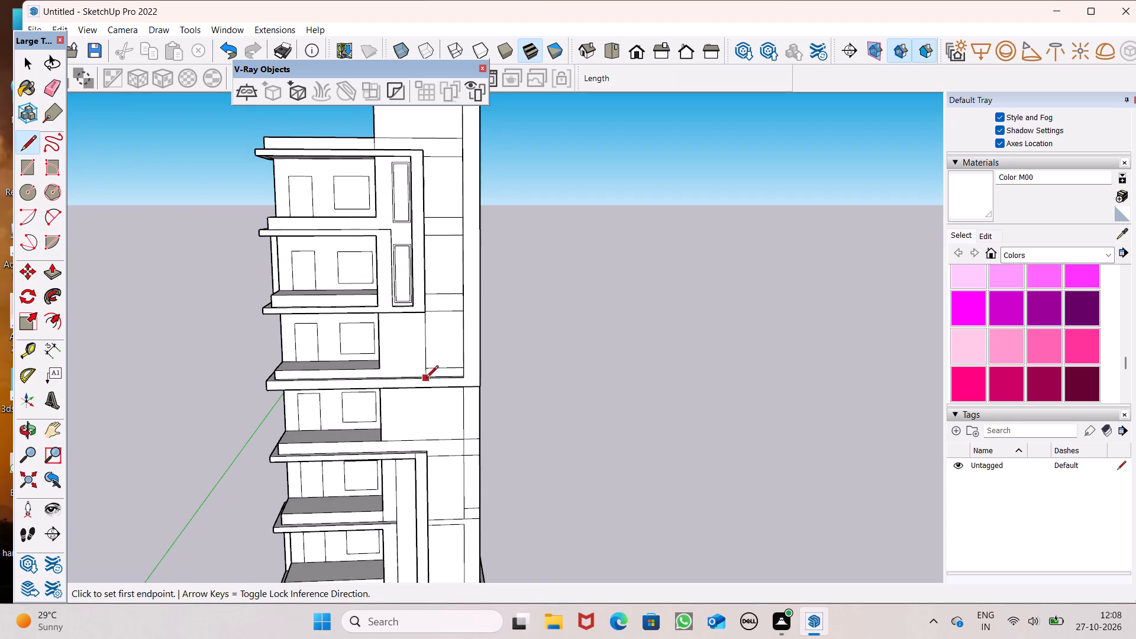
middle_drag(425, 392, 428, 430)
scroll(427, 406, up, 6)
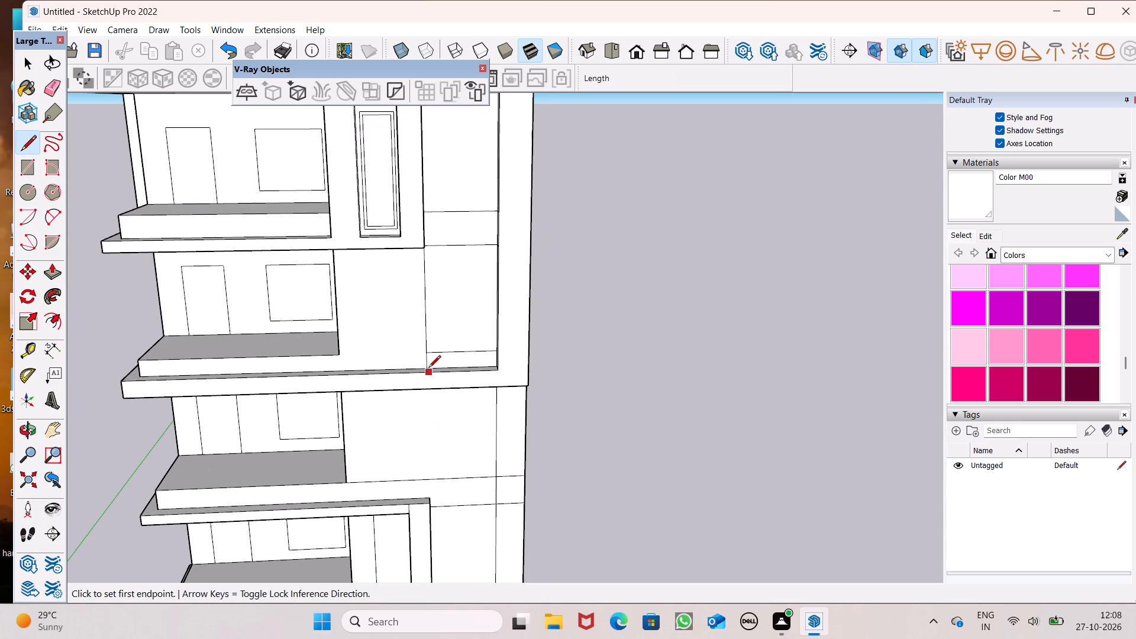
click(428, 366)
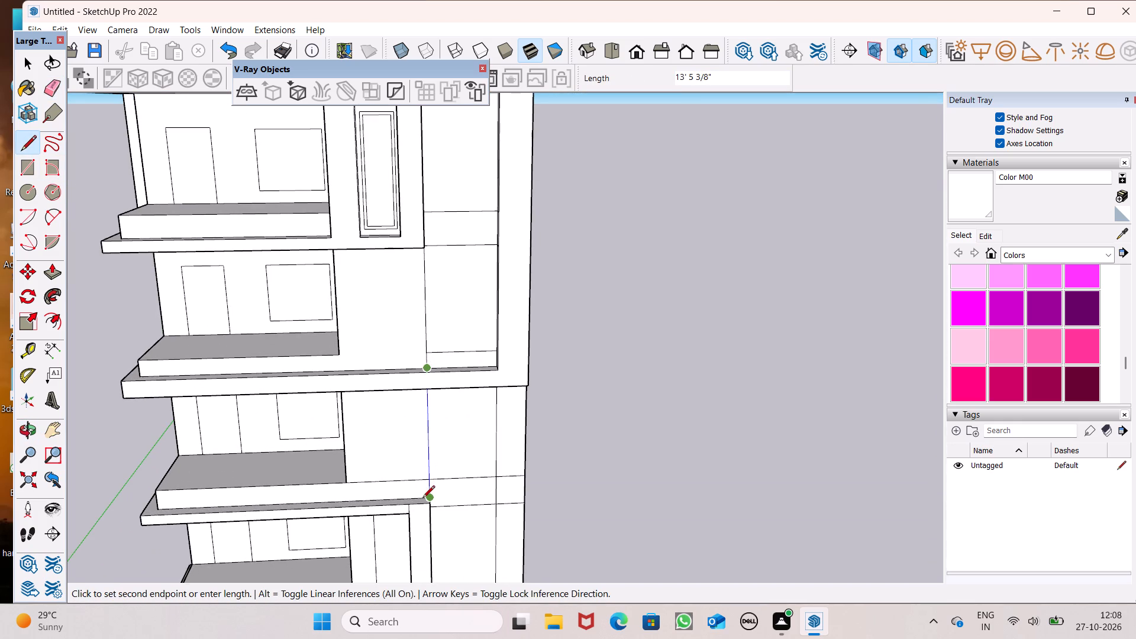
click(422, 499)
key(space)
Copy the bordered narrow rectangle about 12' 5" down from the framed strip onto the plain wall one floor below, and clear the selection.
scroll(337, 348, down, 3)
middle_drag(388, 448, 389, 400)
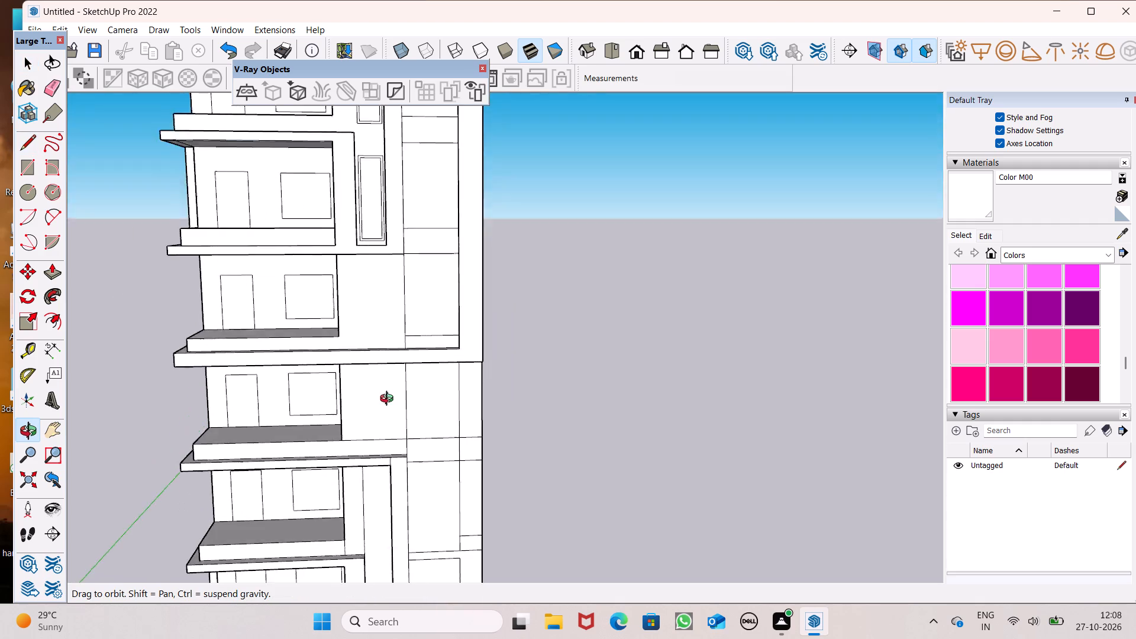
middle_drag(389, 400, 409, 444)
scroll(411, 433, up, 1)
scroll(463, 361, down, 4)
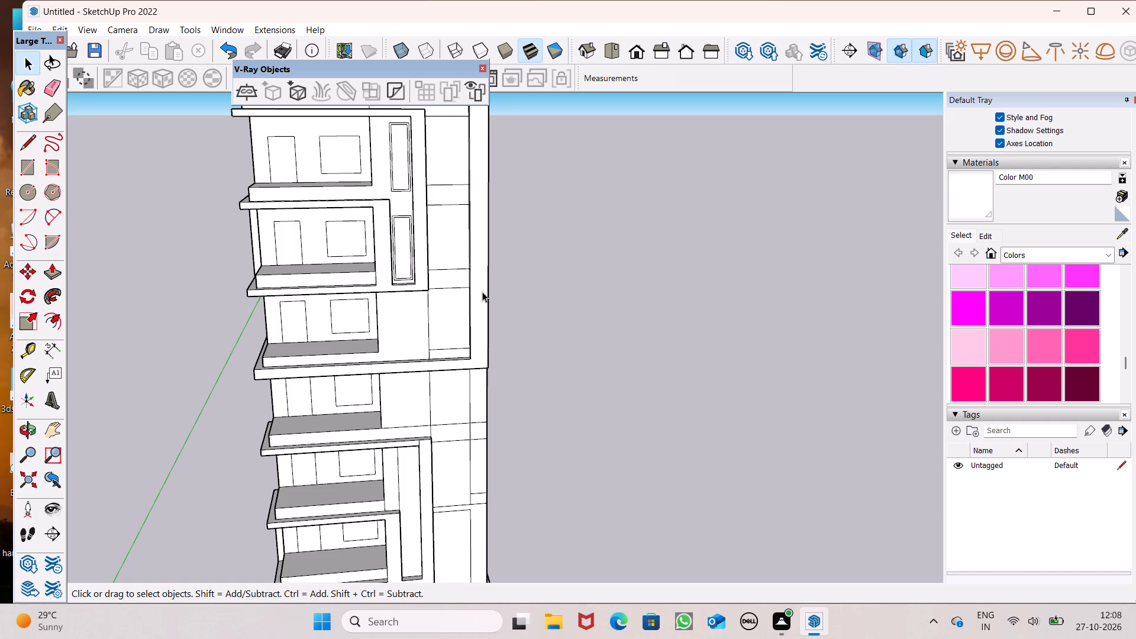
scroll(418, 211, up, 11)
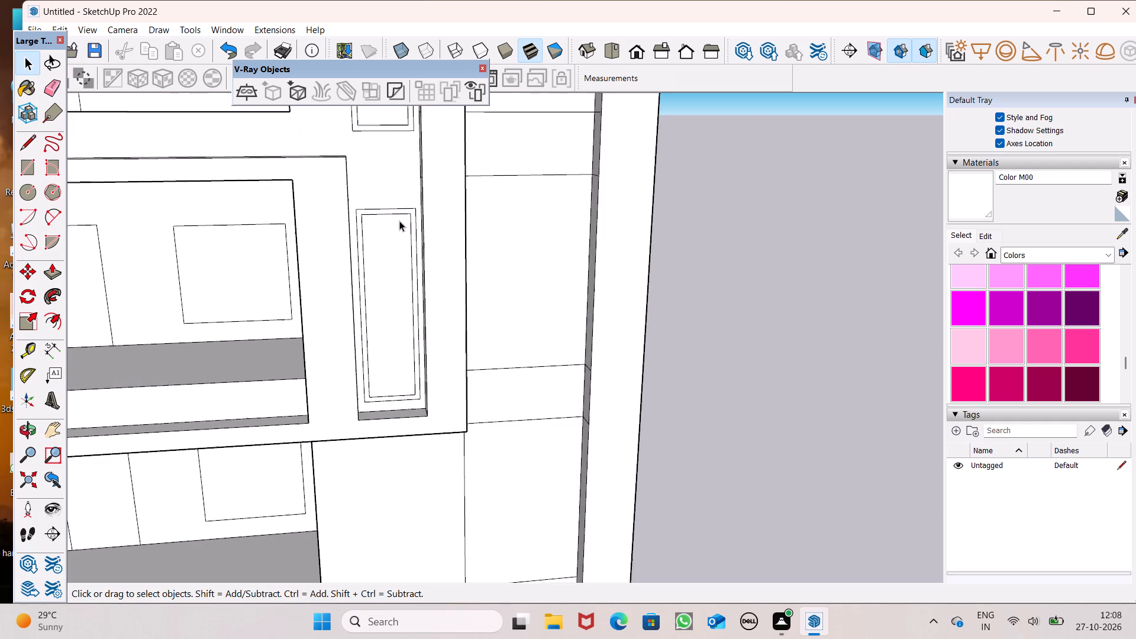
scroll(406, 203, up, 5)
double_click(405, 215)
scroll(398, 184, down, 10)
middle_drag(490, 260, 480, 270)
key(m)
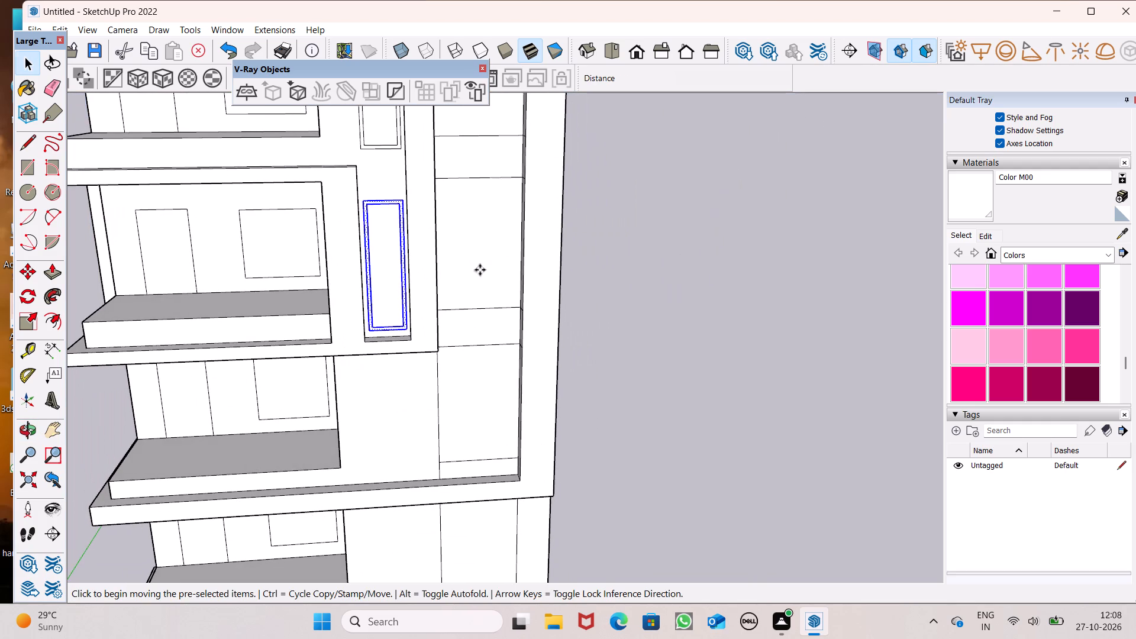
key(Return)
scroll(423, 251, down, 2)
scroll(412, 351, up, 5)
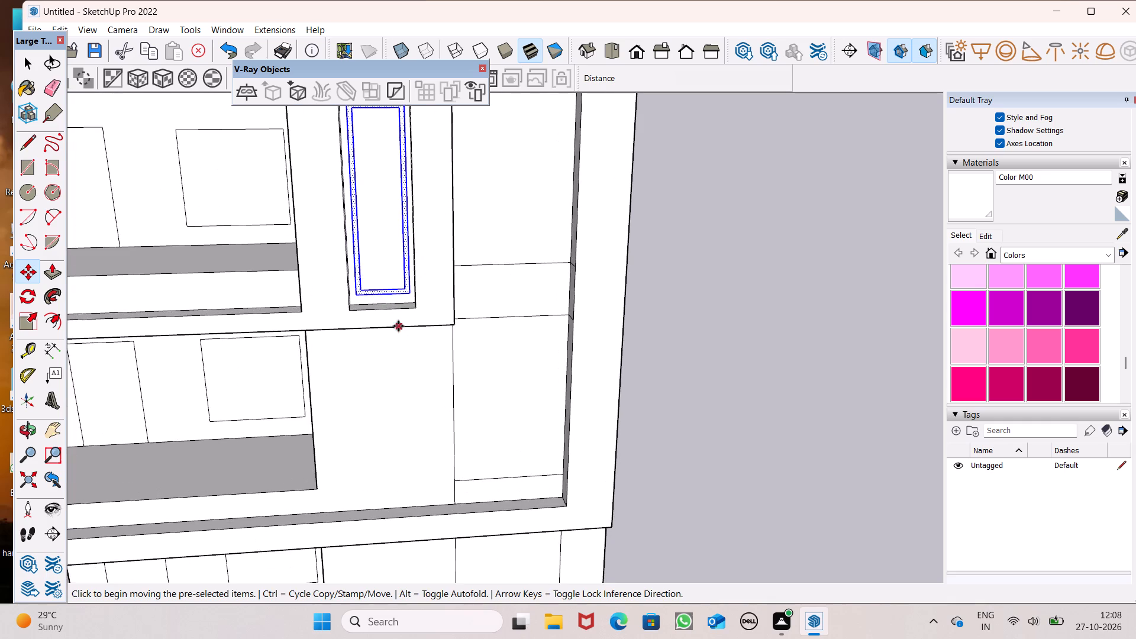
ctrl+drag(387, 291, 403, 388)
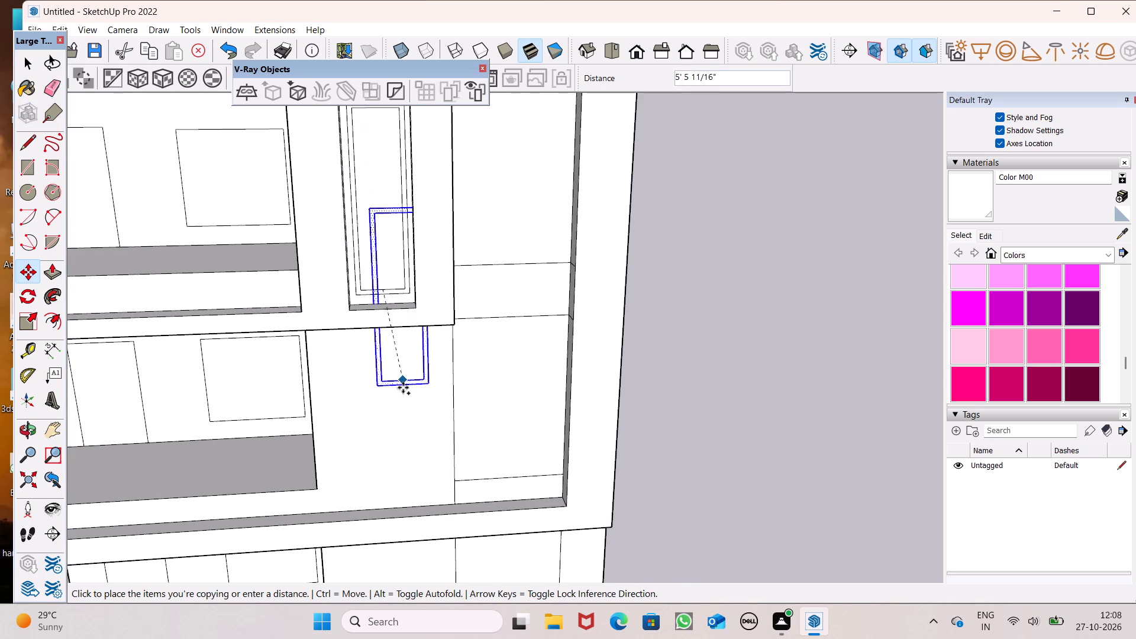
ctrl+drag(403, 388, 393, 289)
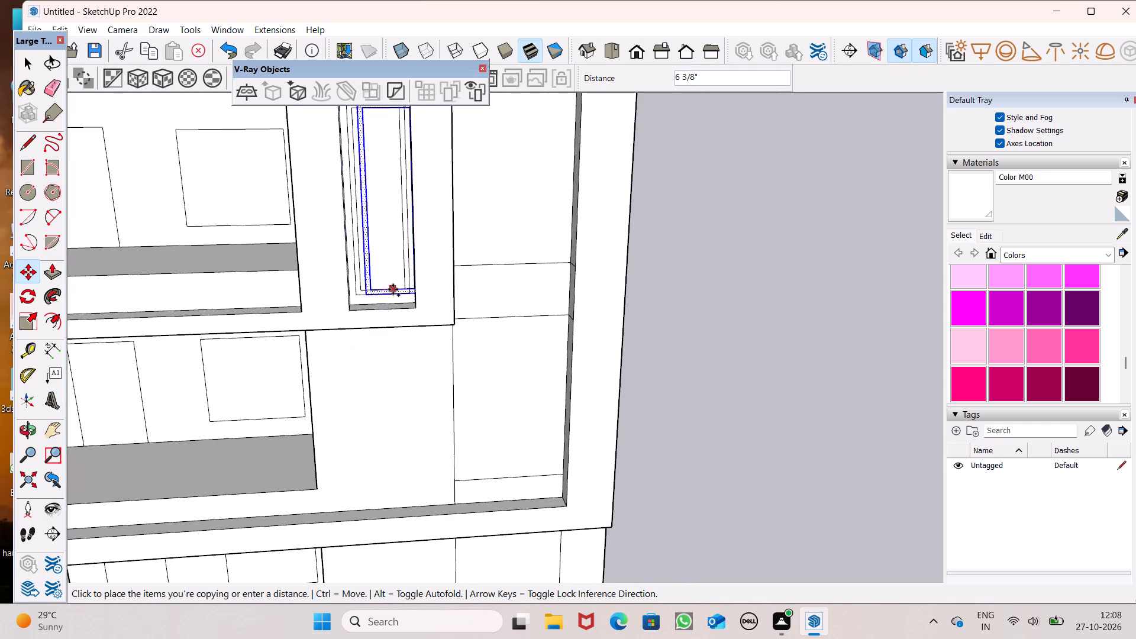
ctrl+drag(393, 289, 393, 489)
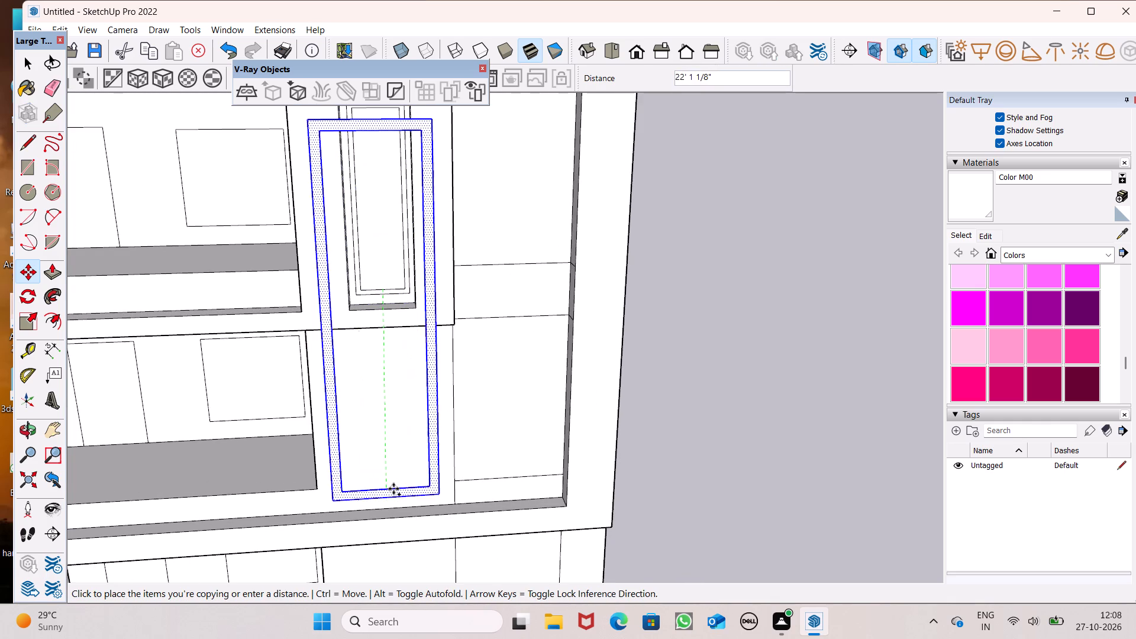
ctrl+drag(393, 489, 397, 498)
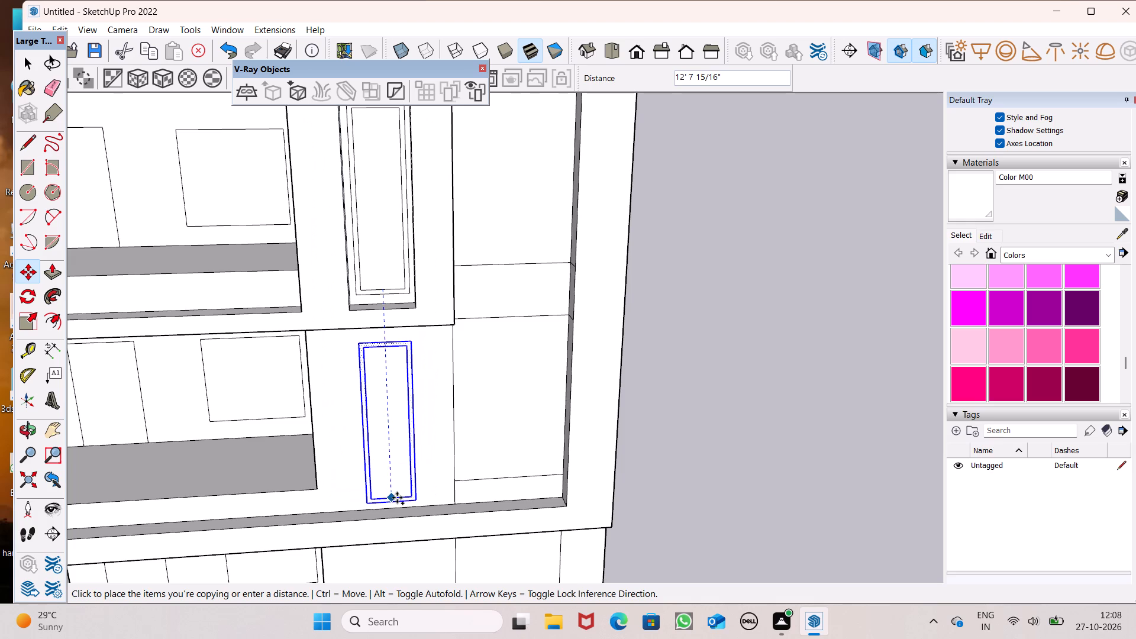
ctrl+drag(397, 498, 399, 494)
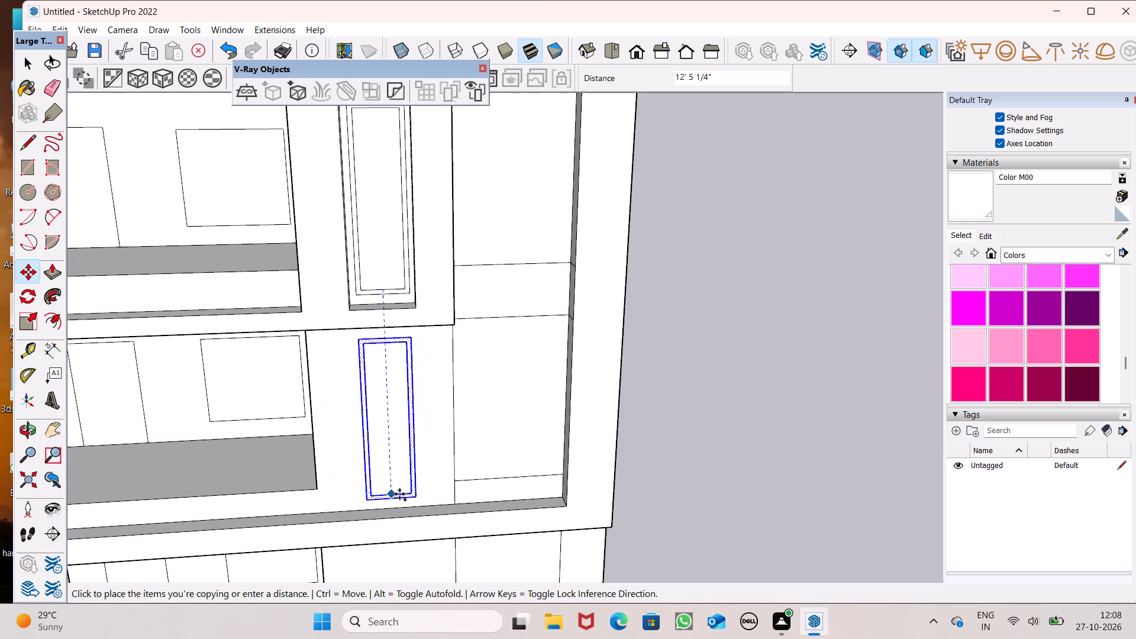
ctrl+drag(399, 494, 398, 494)
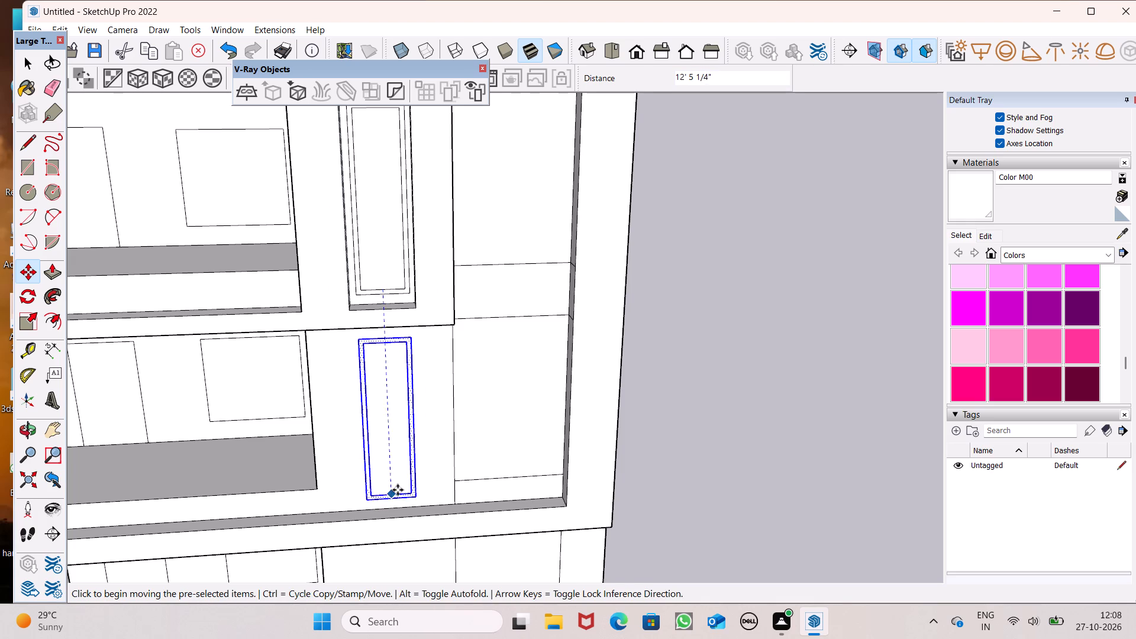
scroll(425, 387, down, 6)
key(space)
click(569, 443)
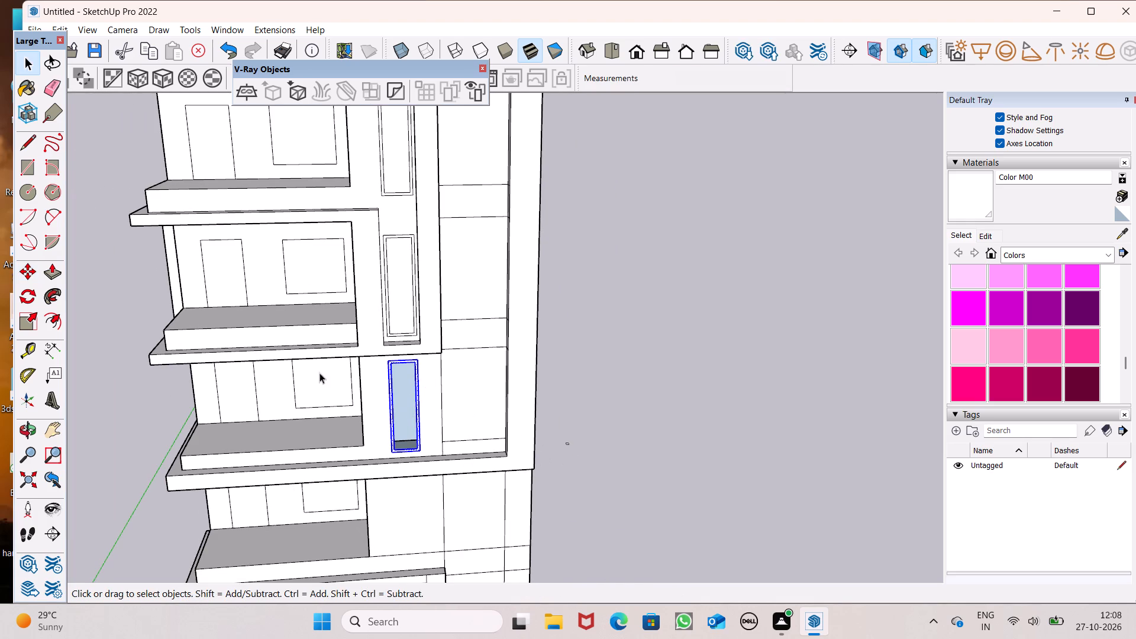
Draw a short line along the copied border's inner top edge to fill its opening with a face.
click(20, 151)
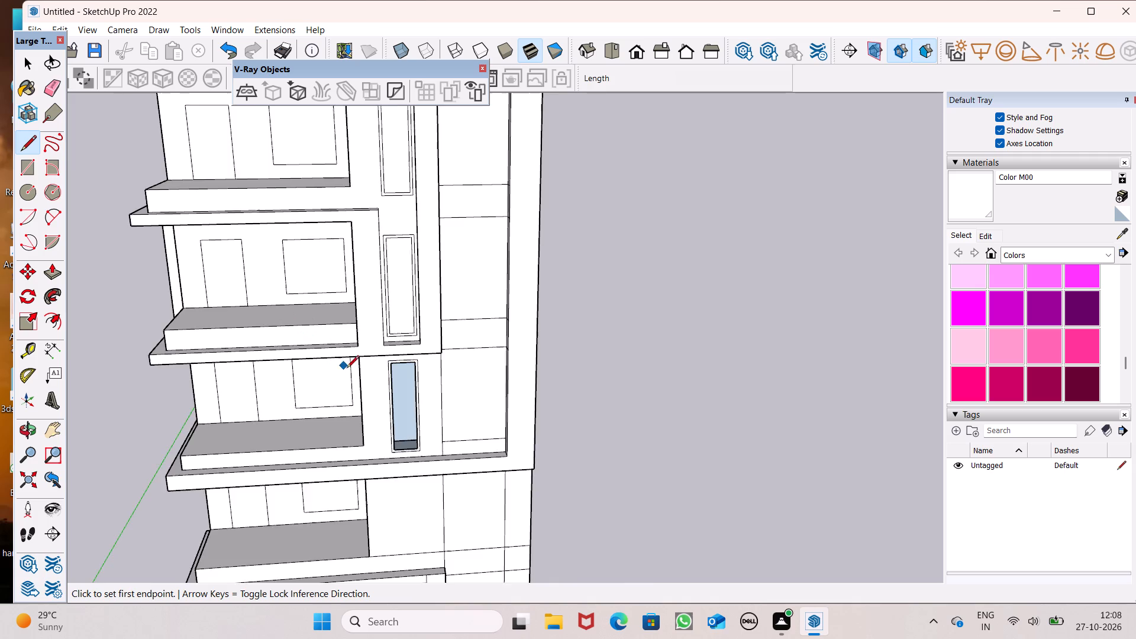
scroll(363, 378, up, 6)
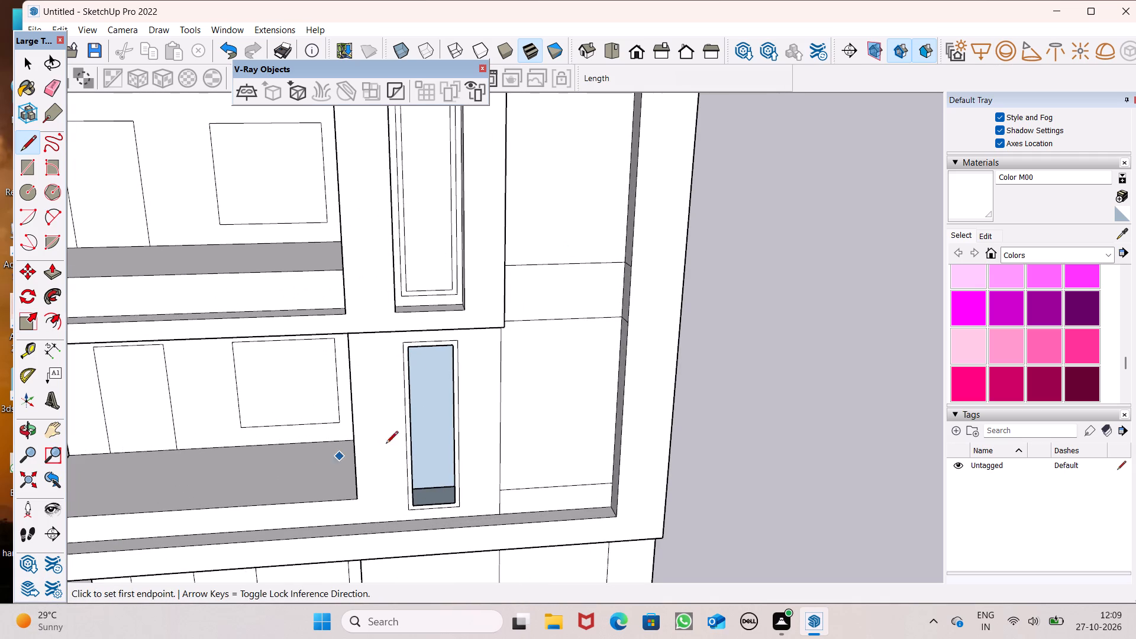
scroll(419, 430, up, 9)
scroll(404, 252, up, 6)
click(393, 238)
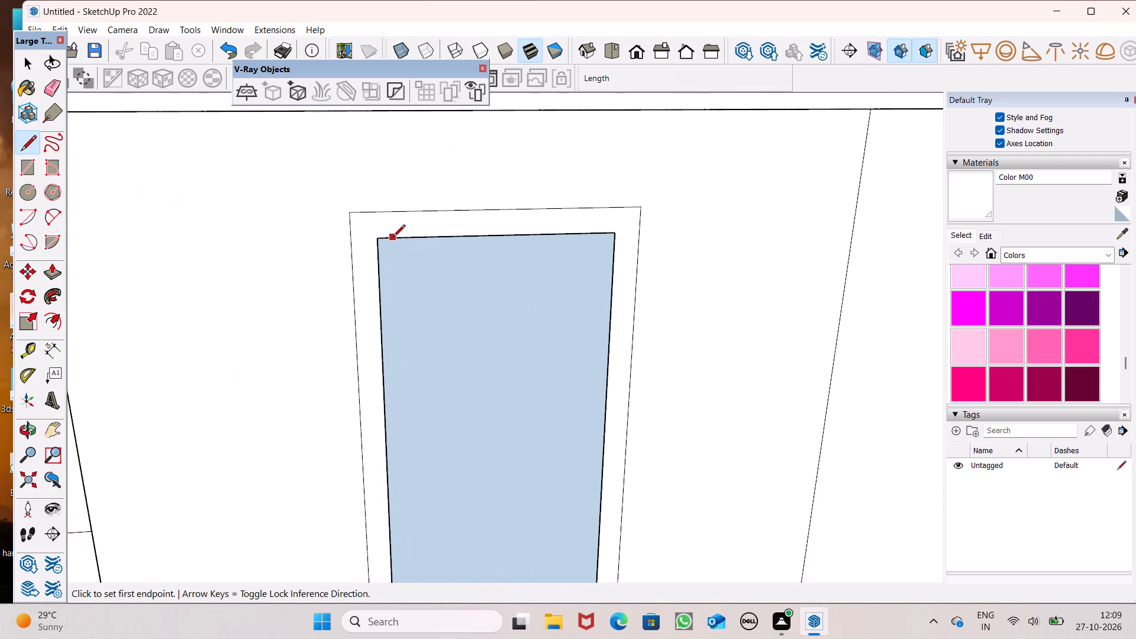
click(412, 238)
scroll(407, 195, down, 9)
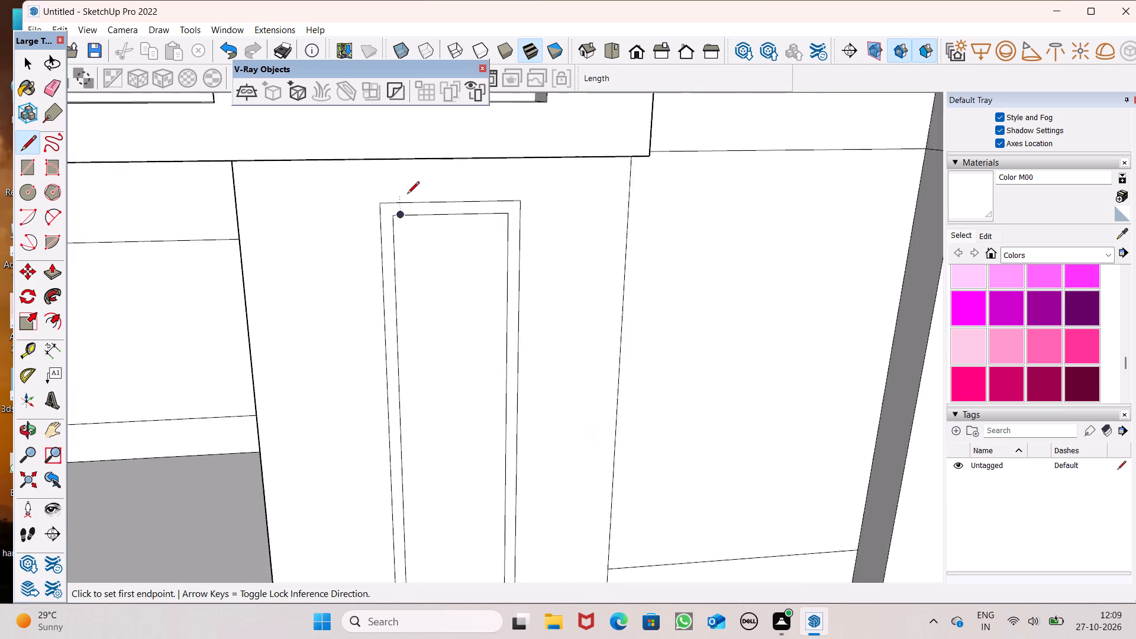
key(space)
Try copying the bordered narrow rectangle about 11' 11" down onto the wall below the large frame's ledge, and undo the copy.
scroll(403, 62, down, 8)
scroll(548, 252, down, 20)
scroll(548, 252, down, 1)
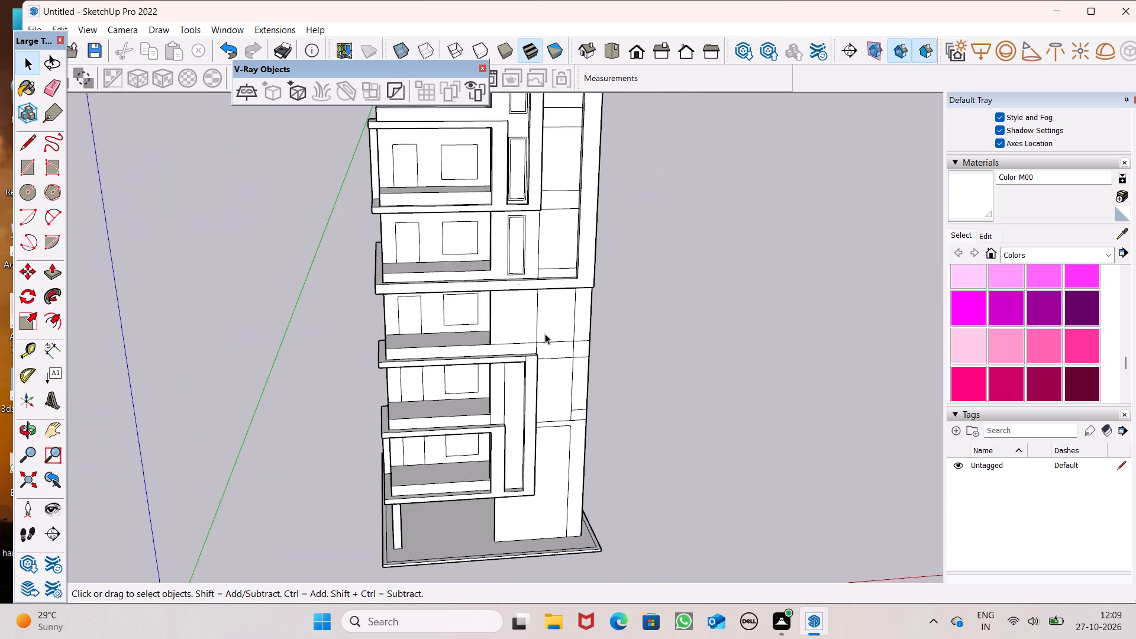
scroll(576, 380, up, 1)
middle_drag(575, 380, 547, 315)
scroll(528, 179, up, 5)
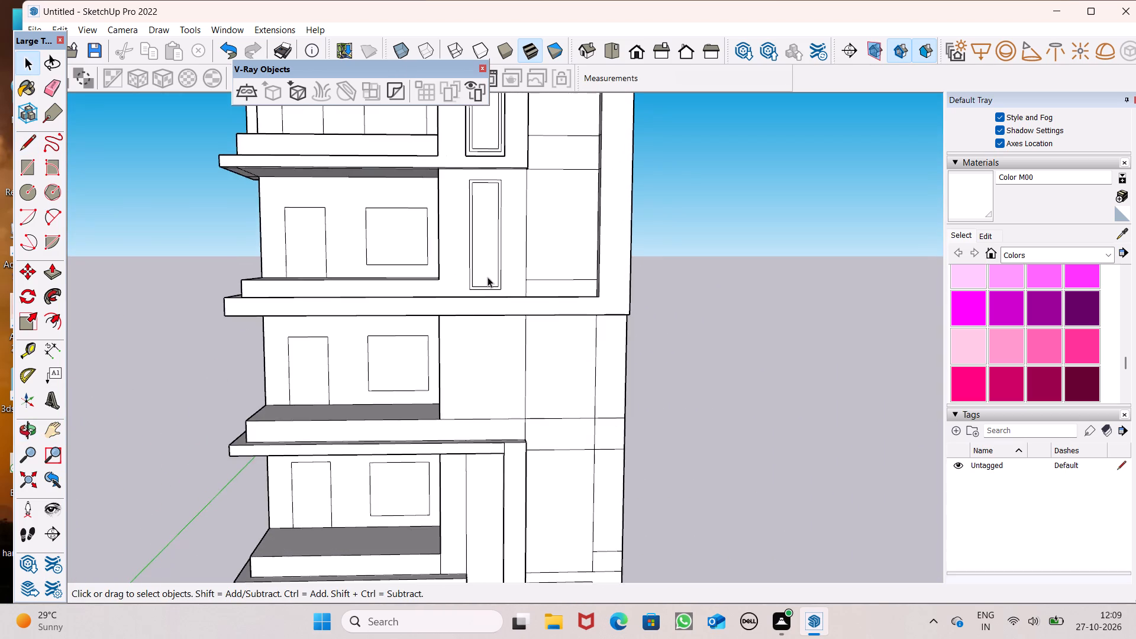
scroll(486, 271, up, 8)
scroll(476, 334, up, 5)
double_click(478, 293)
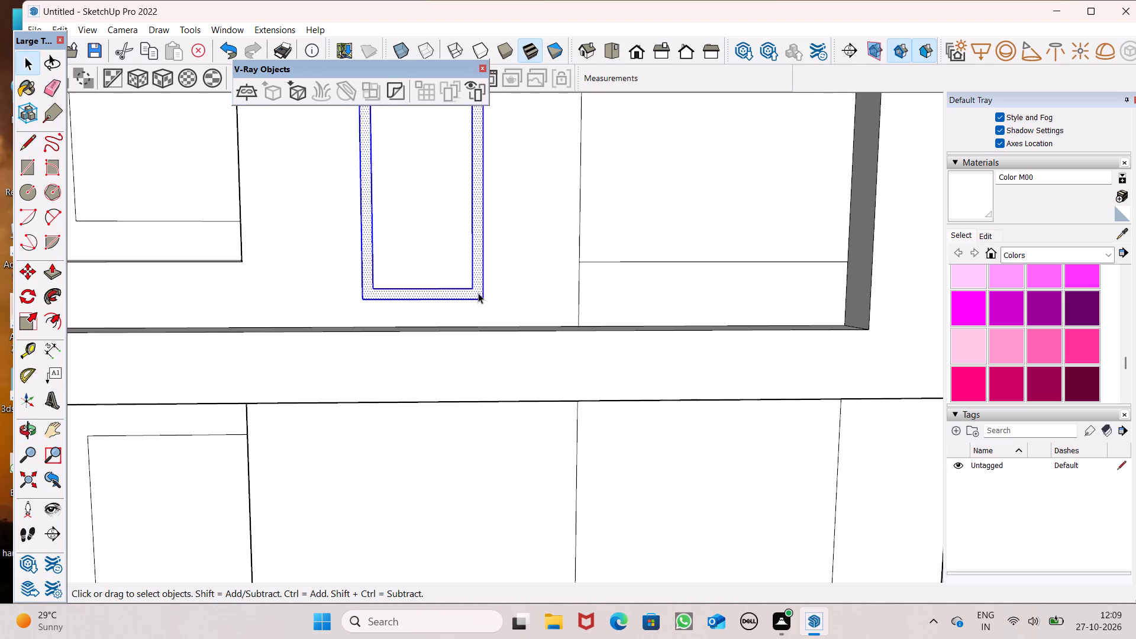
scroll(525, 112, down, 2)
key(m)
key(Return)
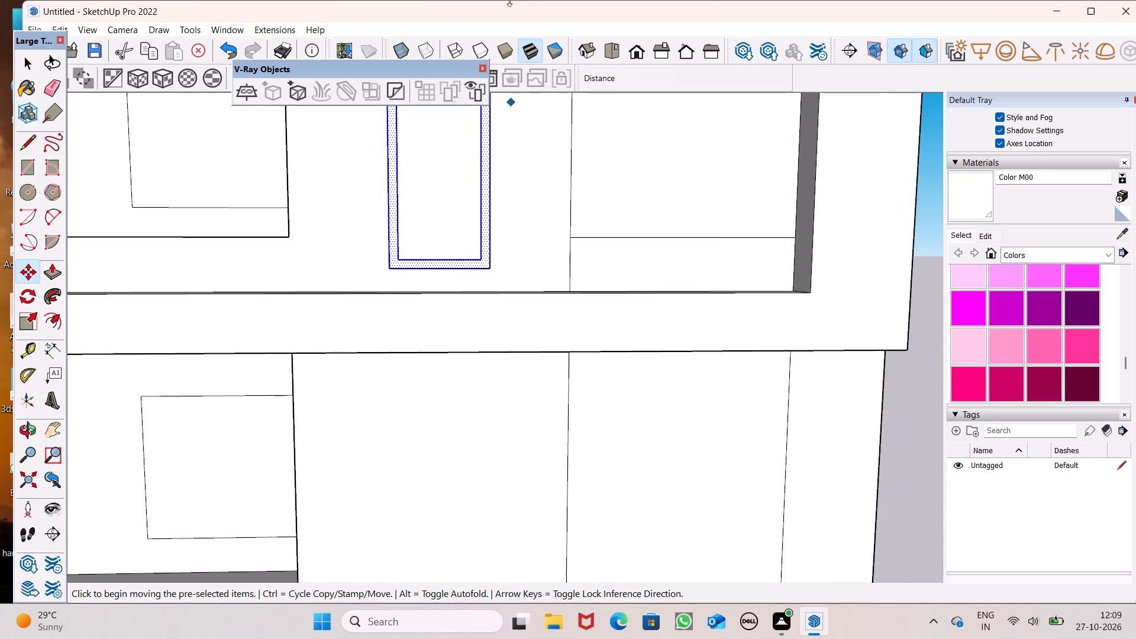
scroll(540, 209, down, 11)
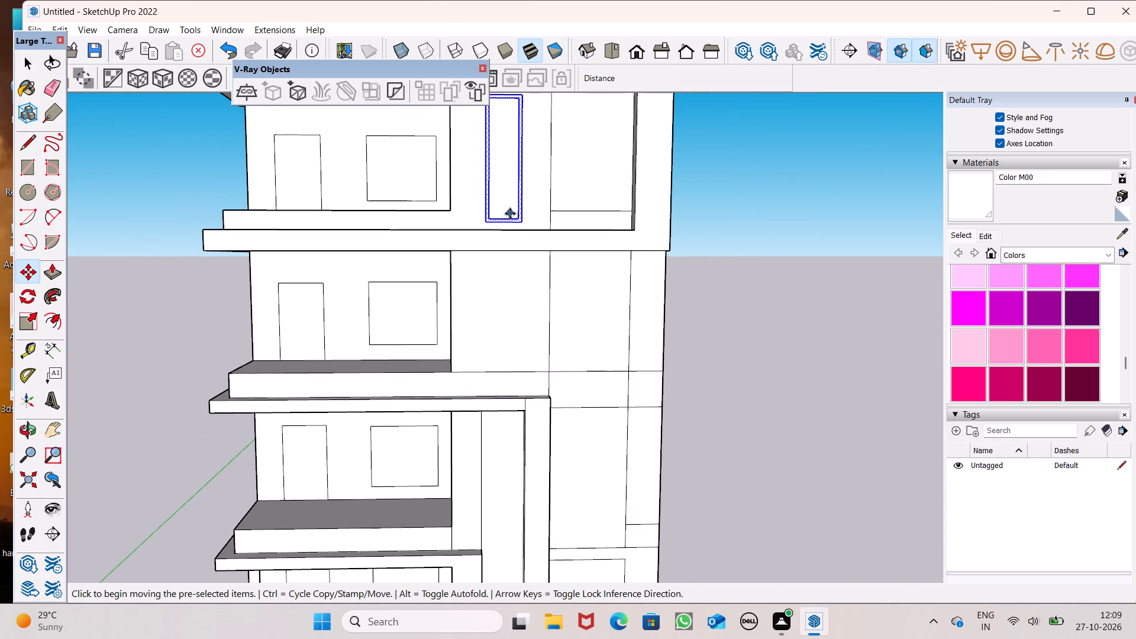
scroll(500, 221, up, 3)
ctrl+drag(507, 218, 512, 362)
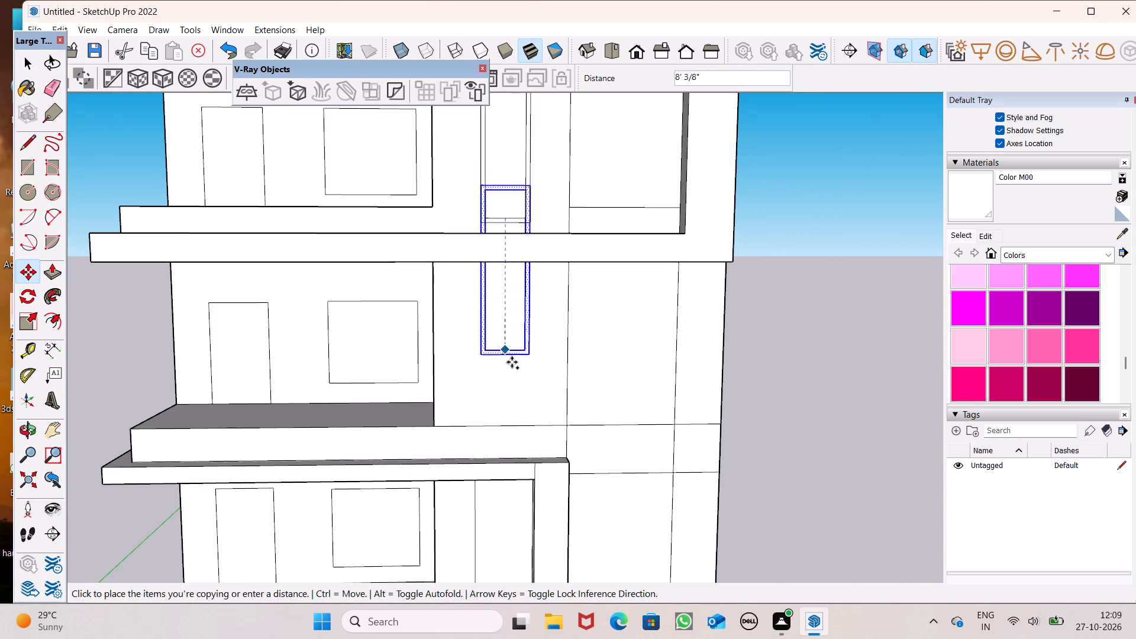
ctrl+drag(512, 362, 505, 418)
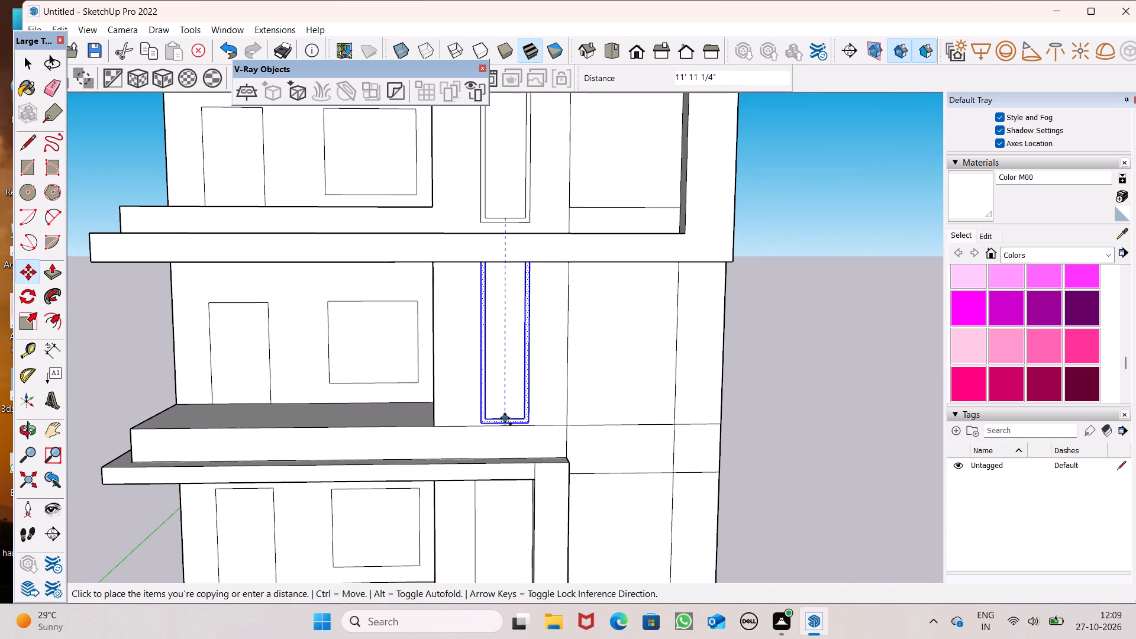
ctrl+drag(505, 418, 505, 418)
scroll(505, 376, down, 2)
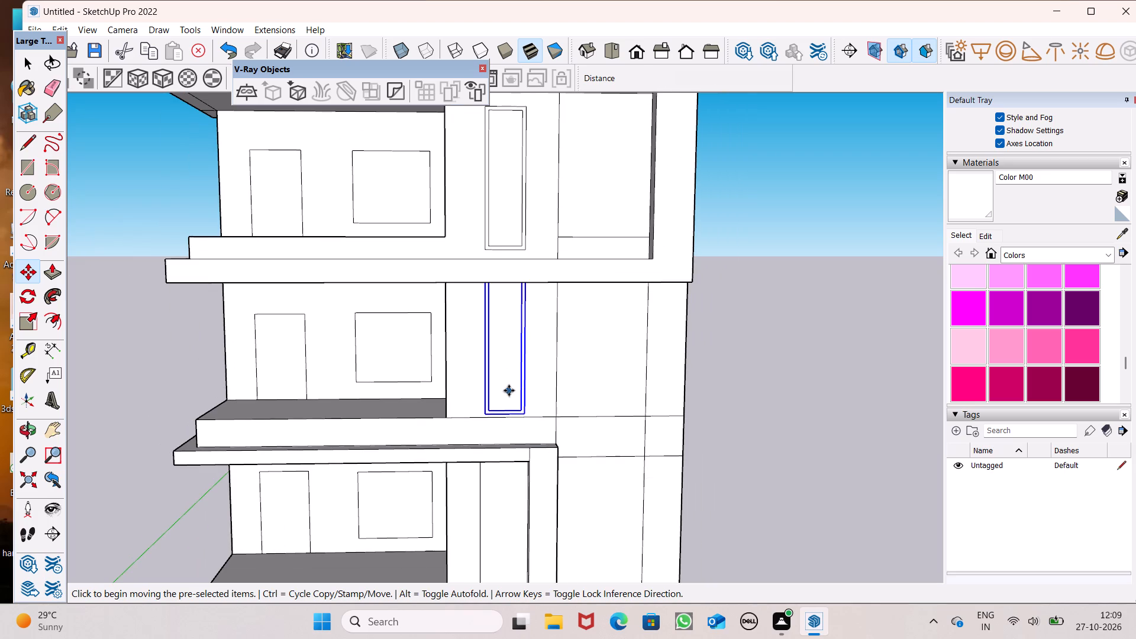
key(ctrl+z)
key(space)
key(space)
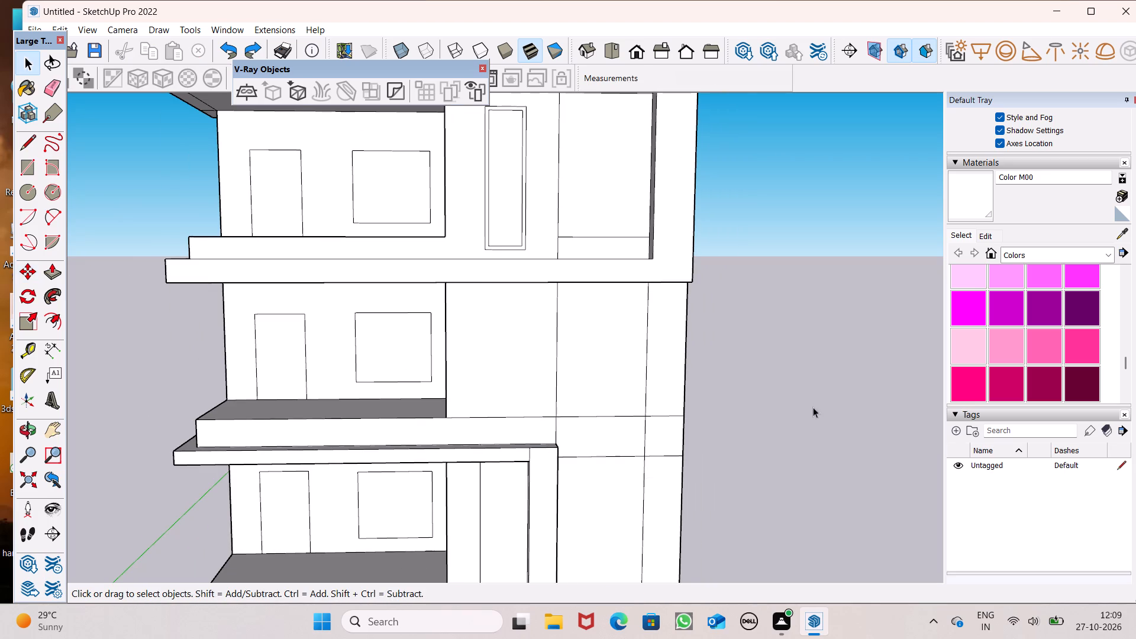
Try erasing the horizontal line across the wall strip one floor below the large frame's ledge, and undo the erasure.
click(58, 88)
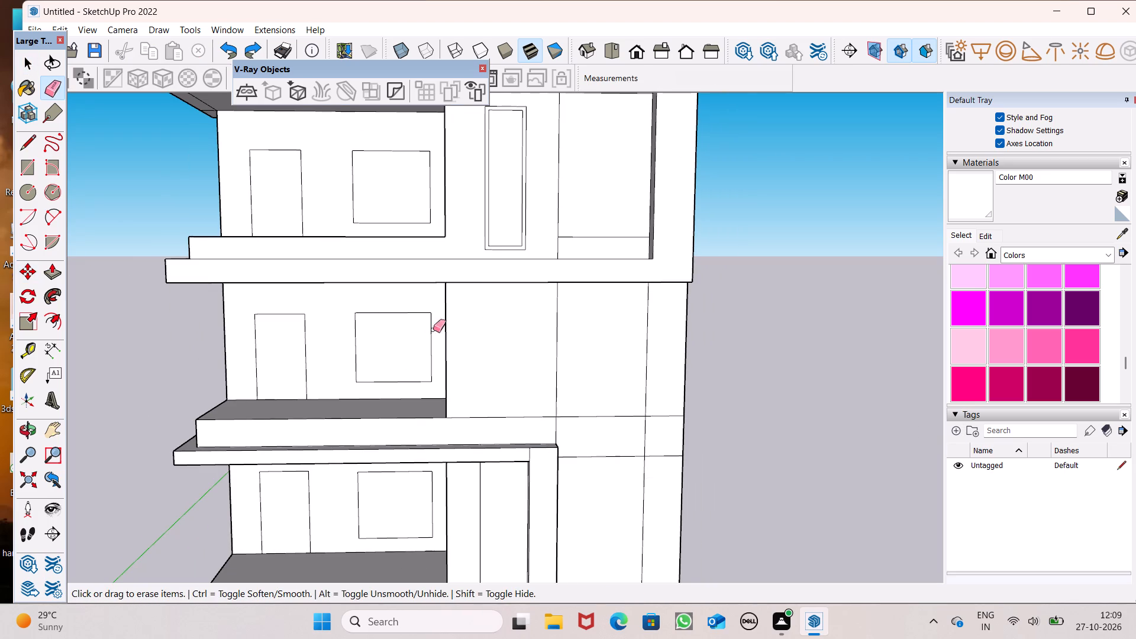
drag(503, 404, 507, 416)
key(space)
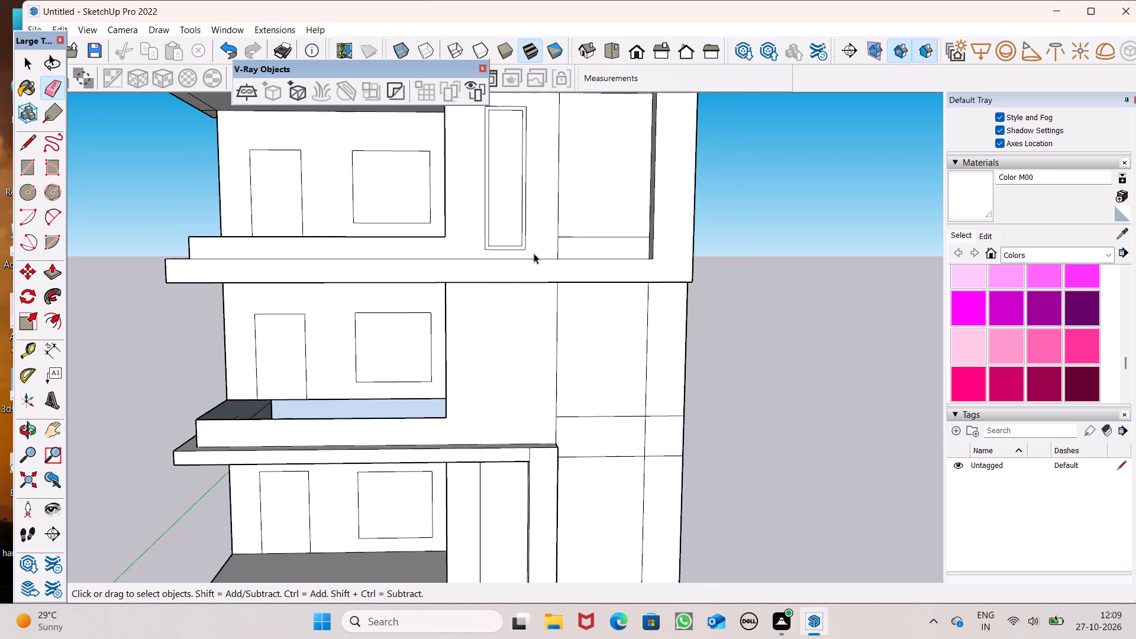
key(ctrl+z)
Erase the horizontal line segment crossing the wall strip beside the balcony one floor below the large frame's ledge.
ctrl+middle_drag(543, 344, 551, 461)
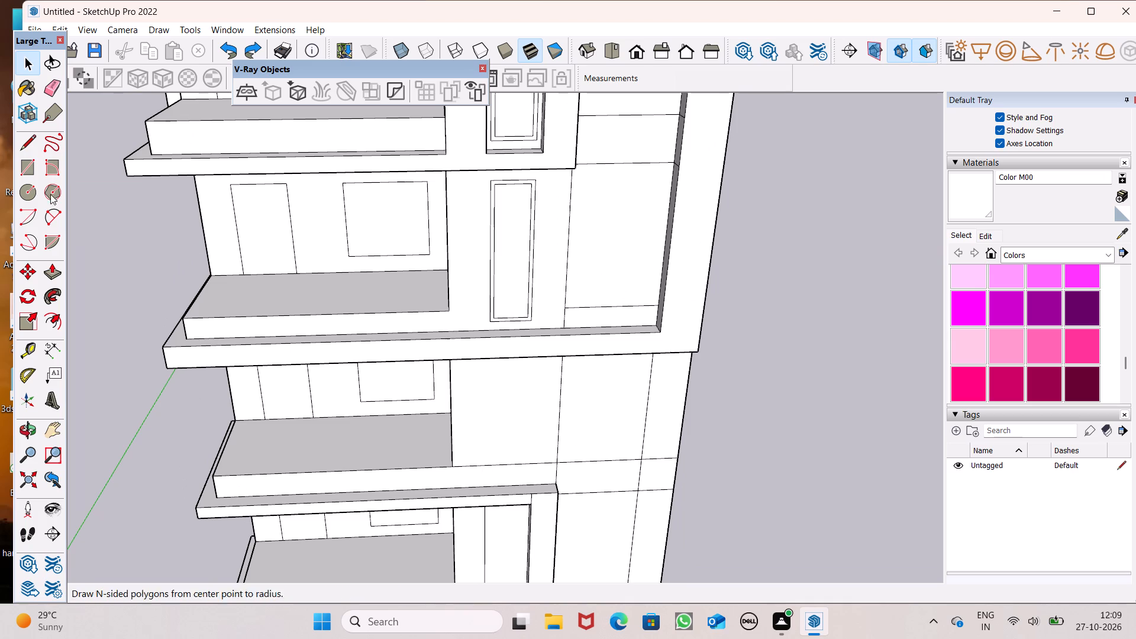
click(50, 89)
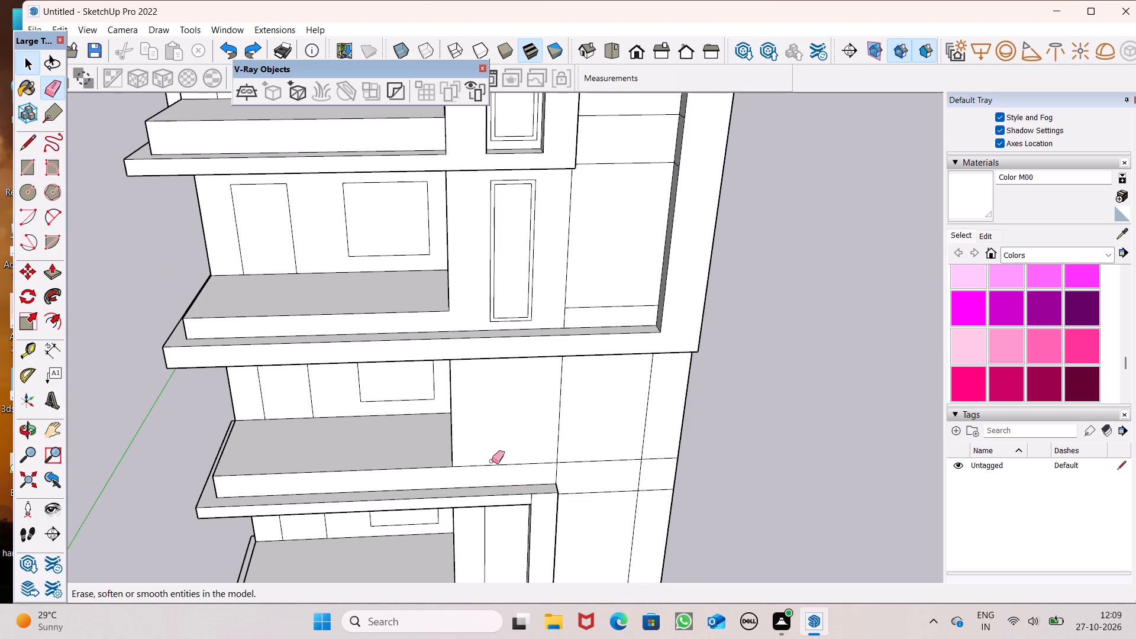
click(493, 467)
click(496, 464)
key(space)
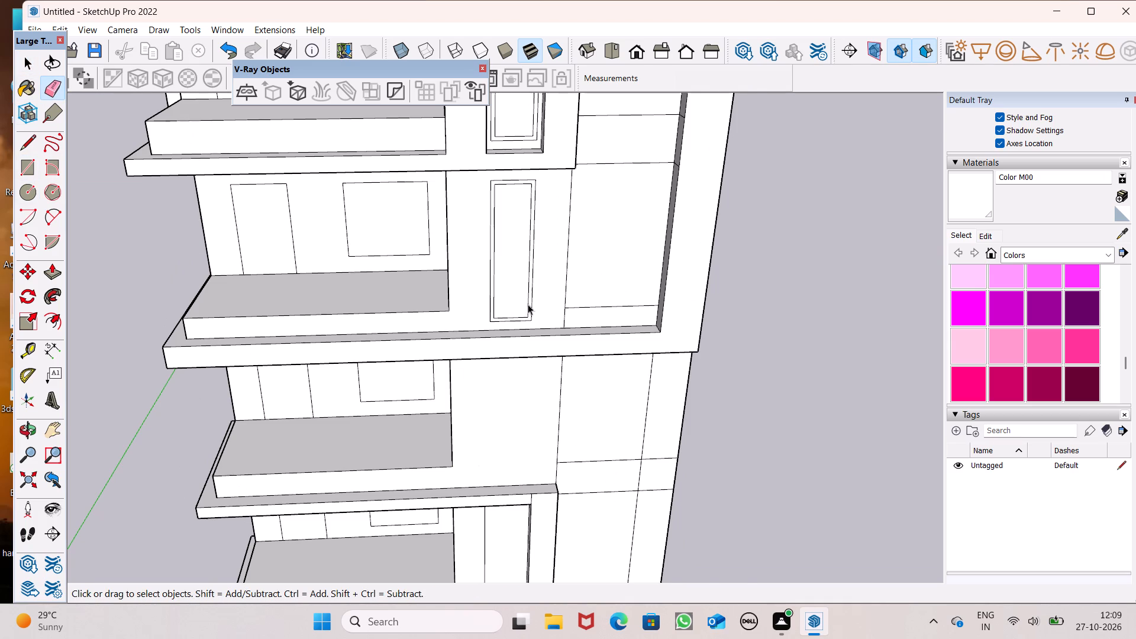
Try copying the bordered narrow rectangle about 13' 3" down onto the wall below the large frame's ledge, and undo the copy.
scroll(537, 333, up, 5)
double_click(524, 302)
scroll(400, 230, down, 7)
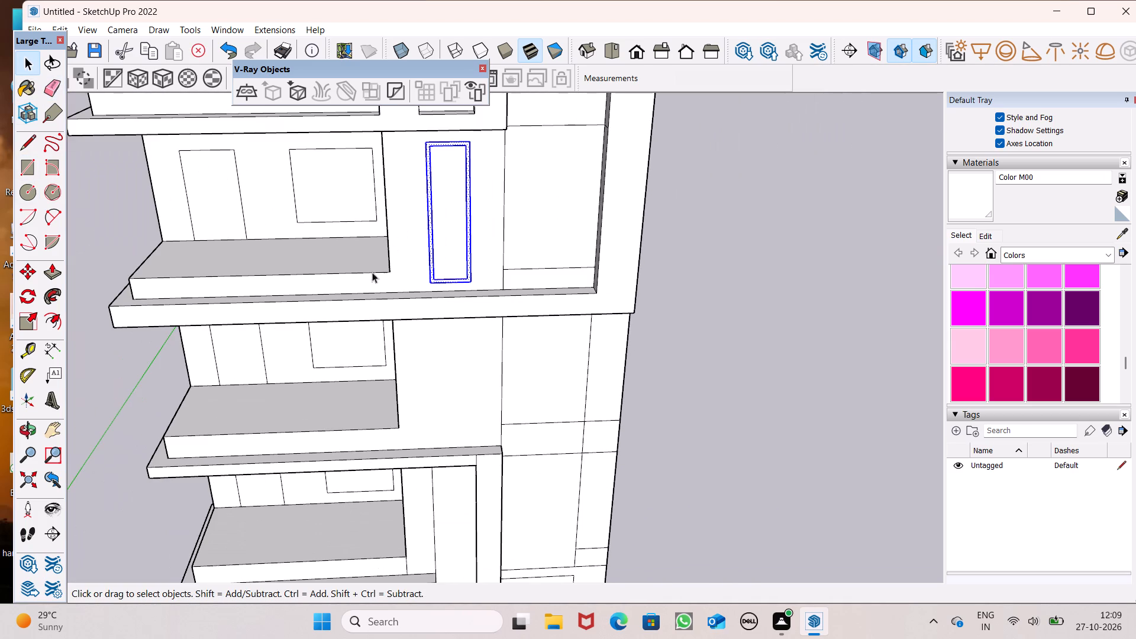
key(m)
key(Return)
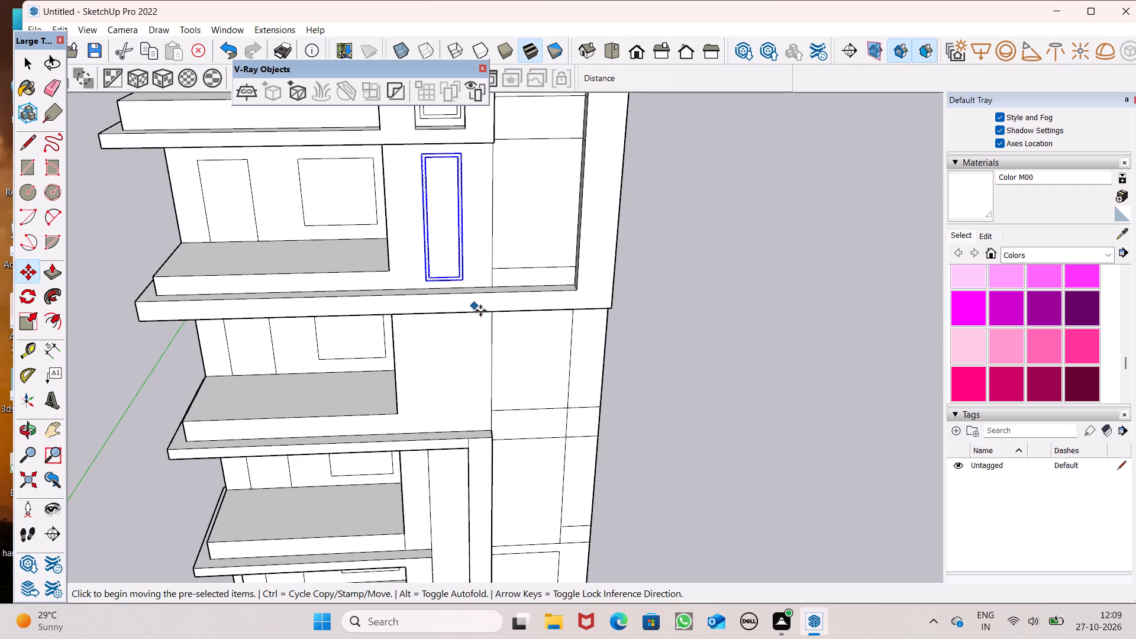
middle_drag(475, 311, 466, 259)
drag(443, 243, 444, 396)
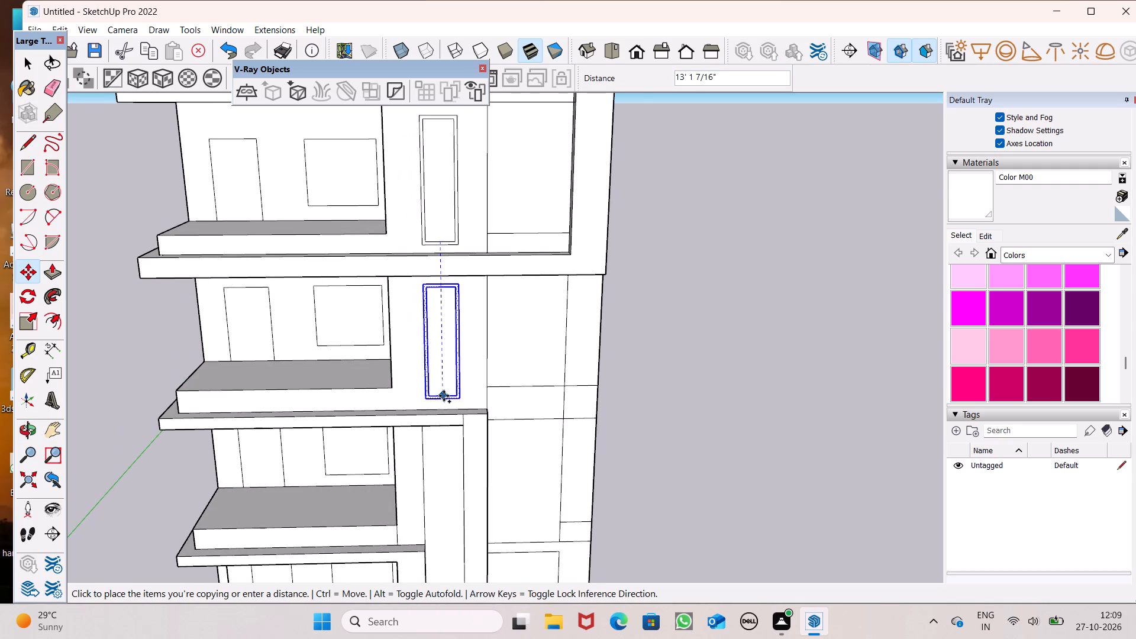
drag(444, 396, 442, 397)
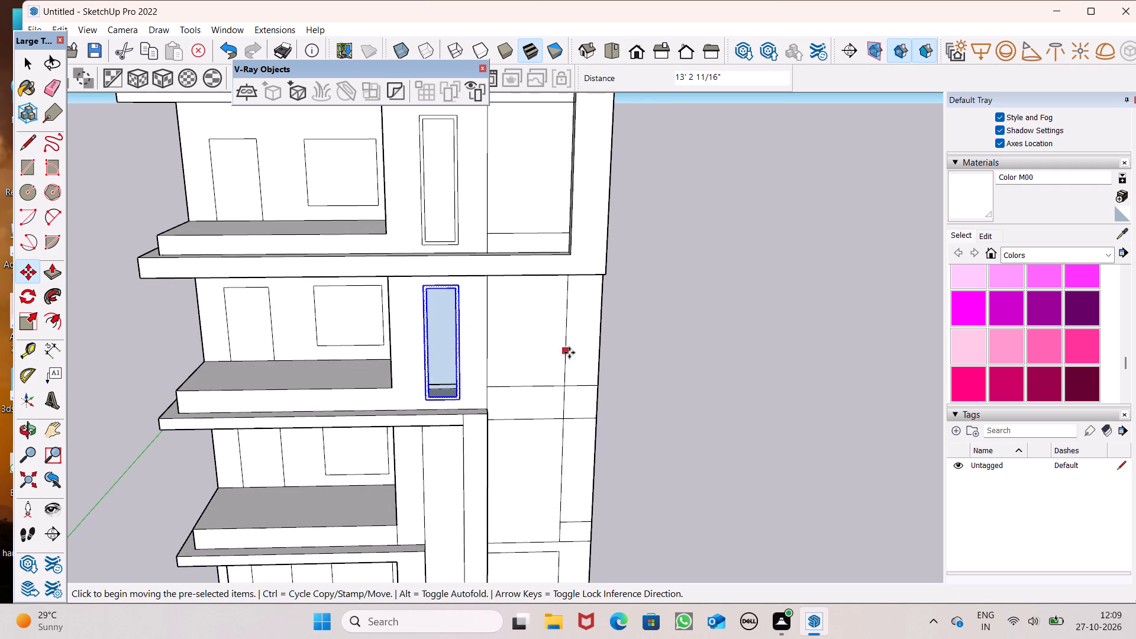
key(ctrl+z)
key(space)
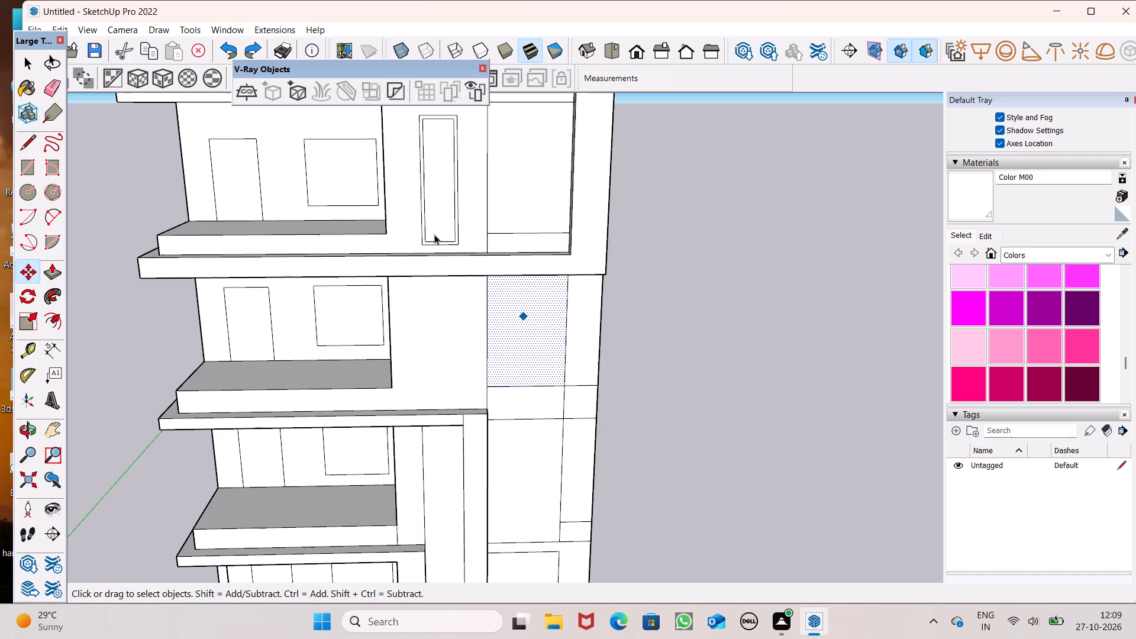
Copy the bordered narrow rectangle about 13' down onto the cleared wall strip below the large frame's ledge.
scroll(435, 242, up, 3)
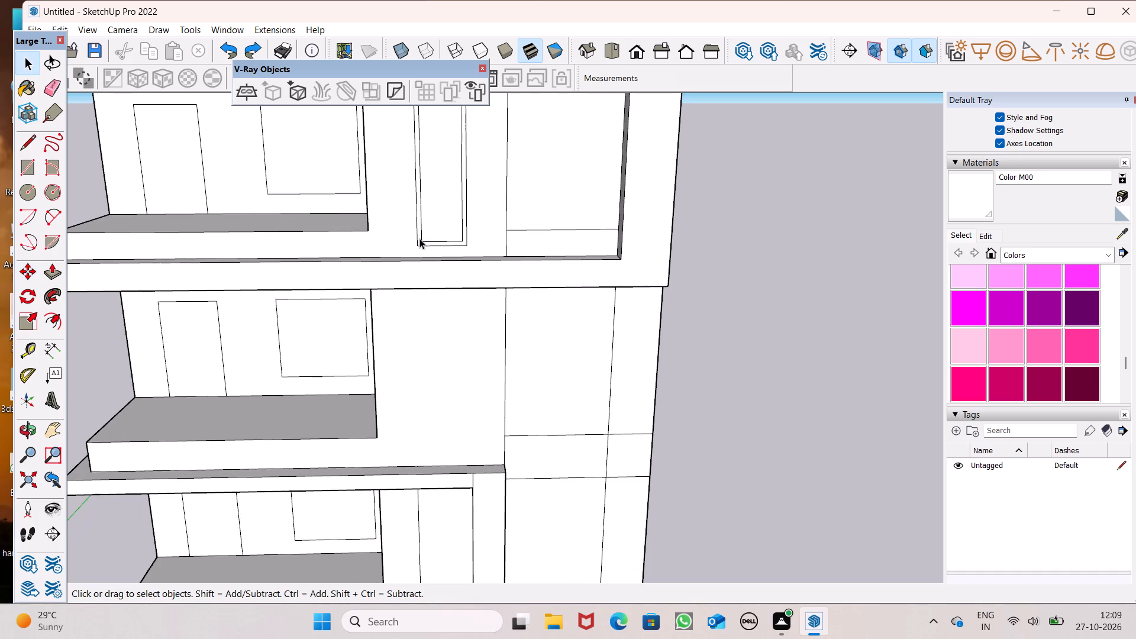
scroll(420, 238, up, 5)
double_click(420, 238)
scroll(469, 204, down, 9)
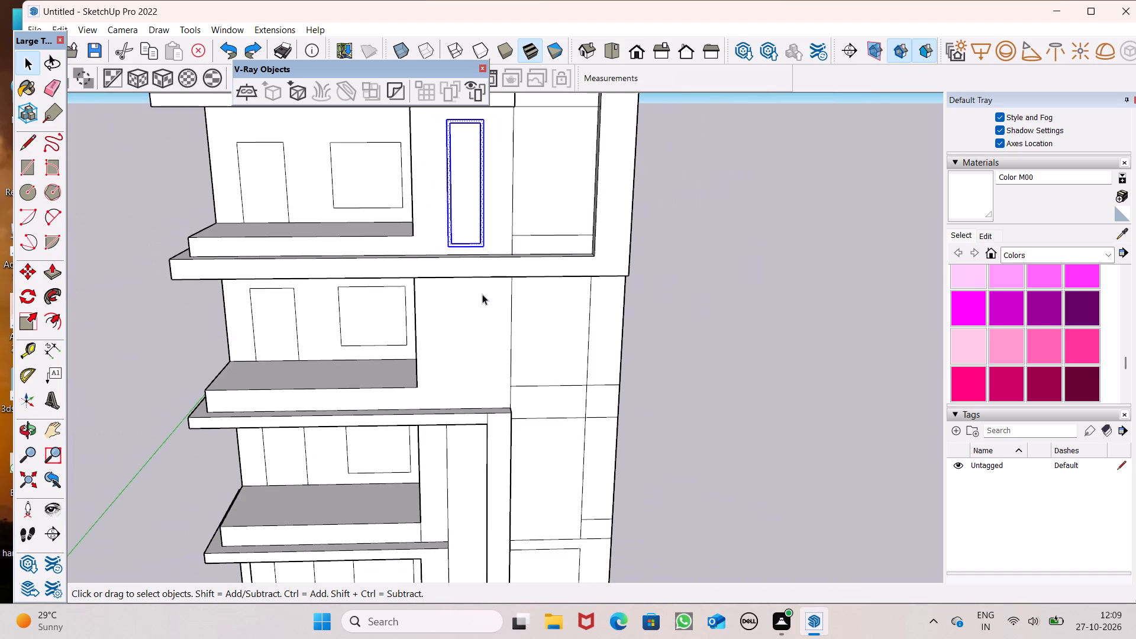
key(m)
key(Return)
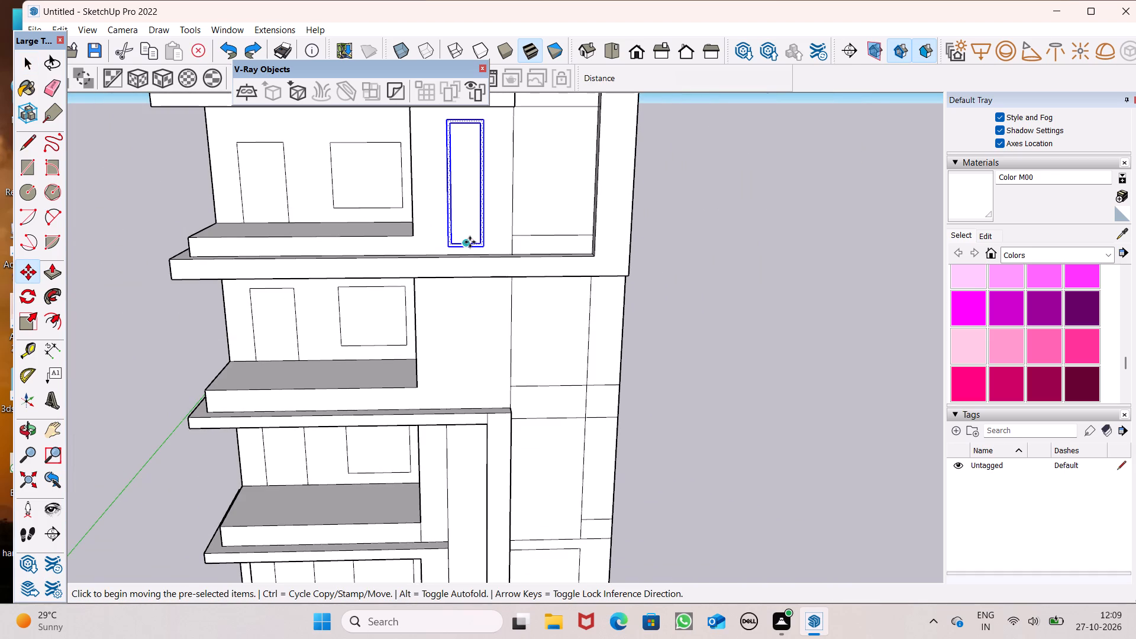
drag(470, 242, 463, 393)
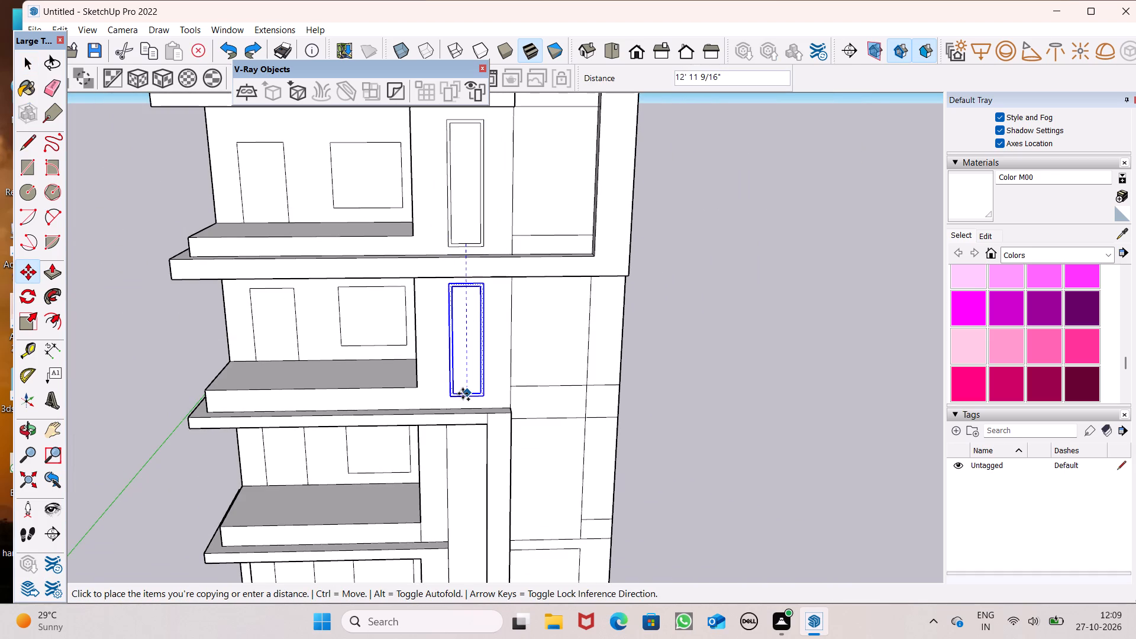
drag(463, 393, 463, 394)
Copy the bordered narrow rectangle about 13' 4" further down onto the upper part of the lower frame's recessed strip.
scroll(525, 176, down, 5)
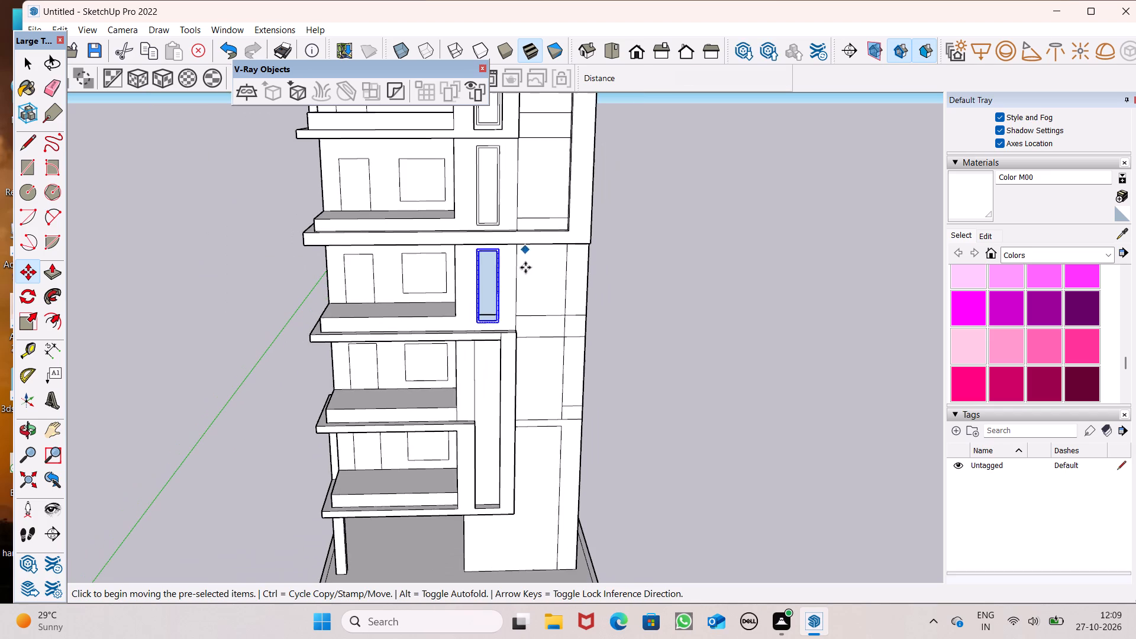
scroll(507, 276, down, 2)
scroll(500, 335, up, 6)
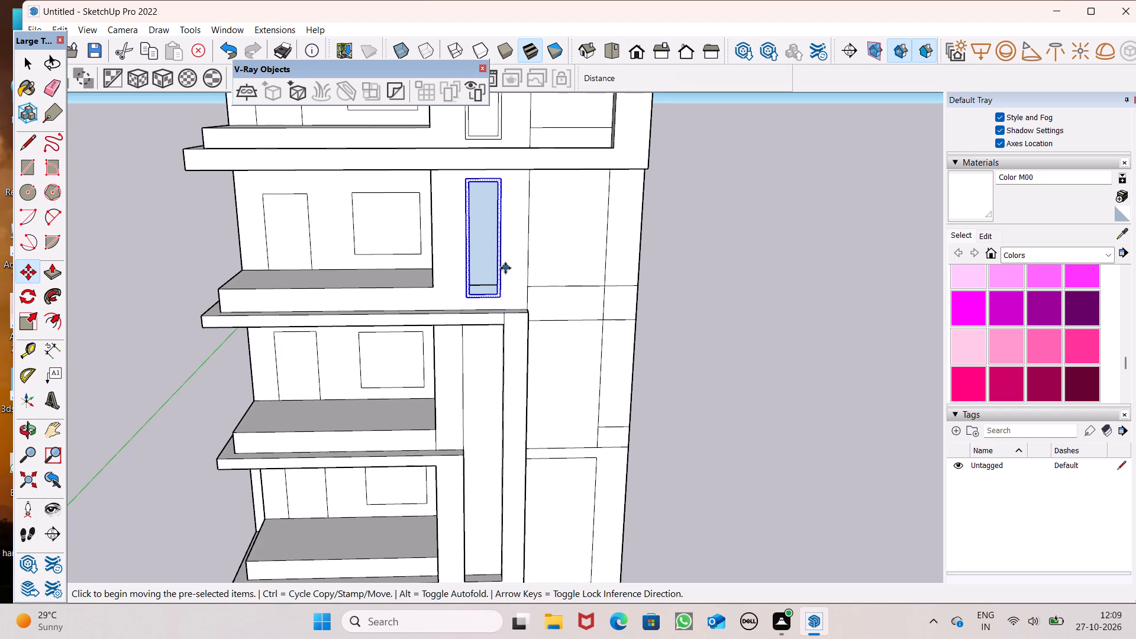
scroll(505, 268, down, 7)
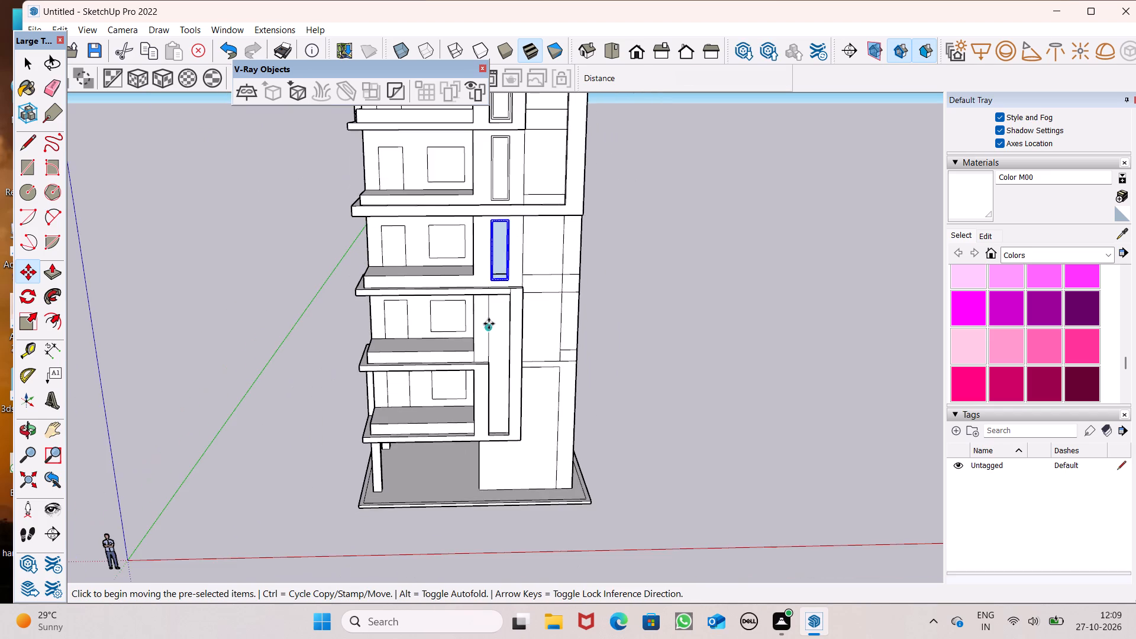
scroll(489, 324, up, 7)
drag(508, 264, 509, 264)
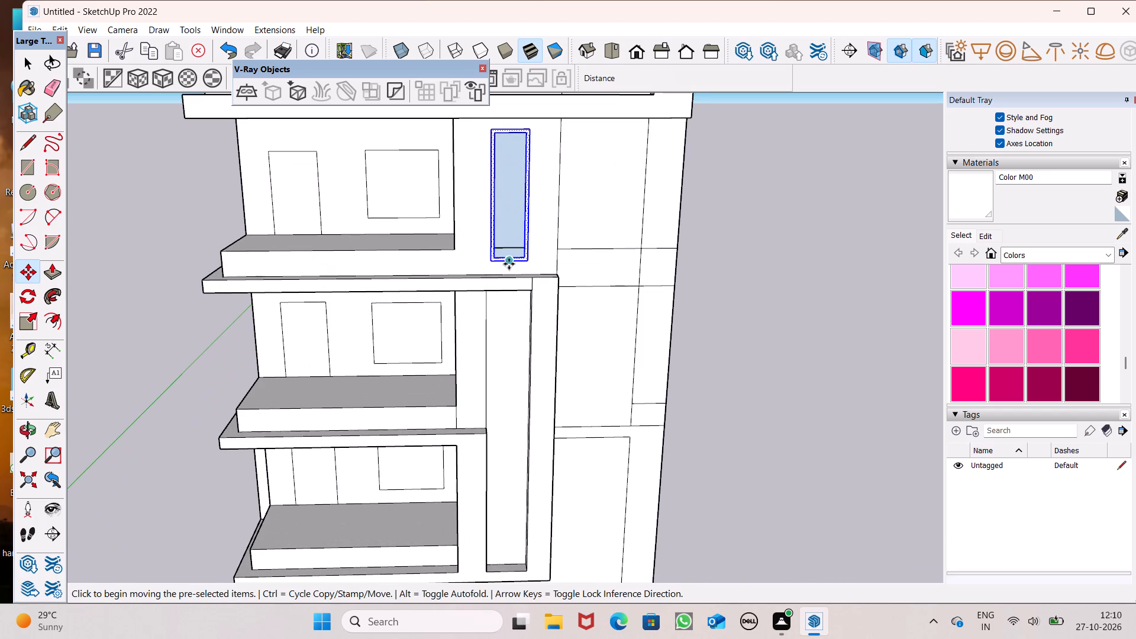
drag(509, 264, 515, 419)
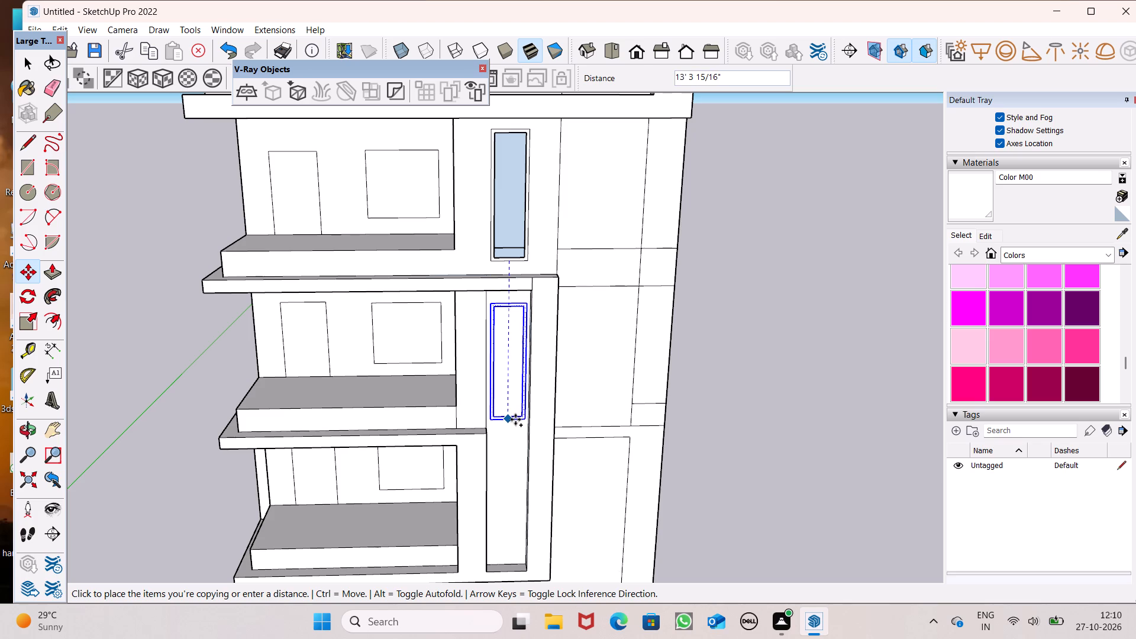
drag(515, 419, 517, 418)
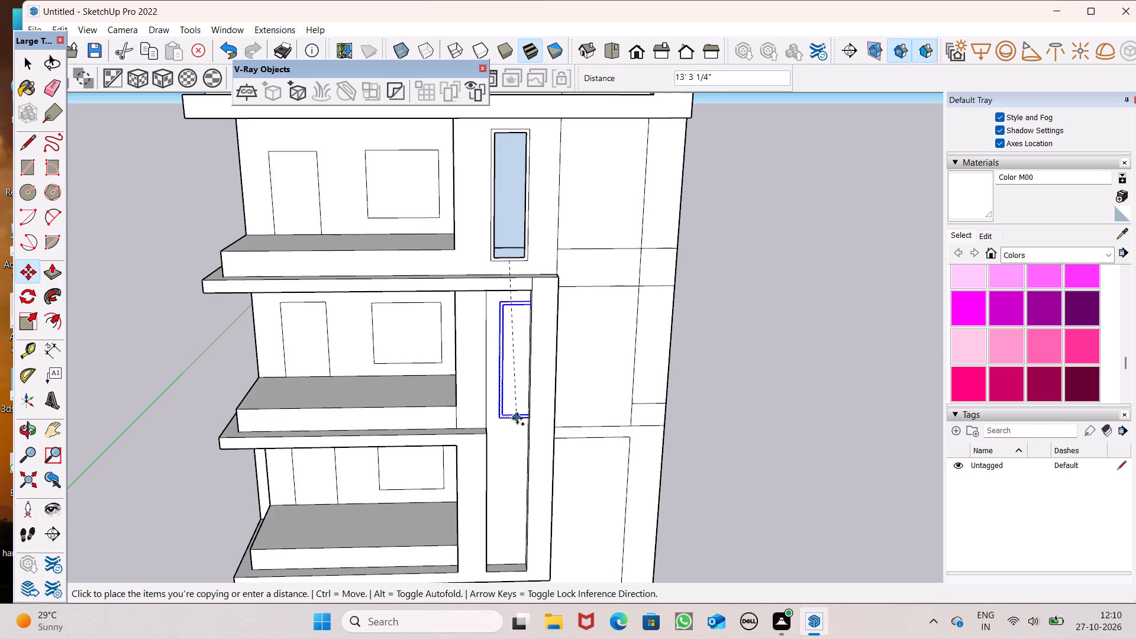
drag(517, 418, 511, 419)
Copy the bordered narrow rectangle about 12' 9" down to the bottom of the lower frame's recessed strip, and clear the selection.
scroll(506, 198, down, 7)
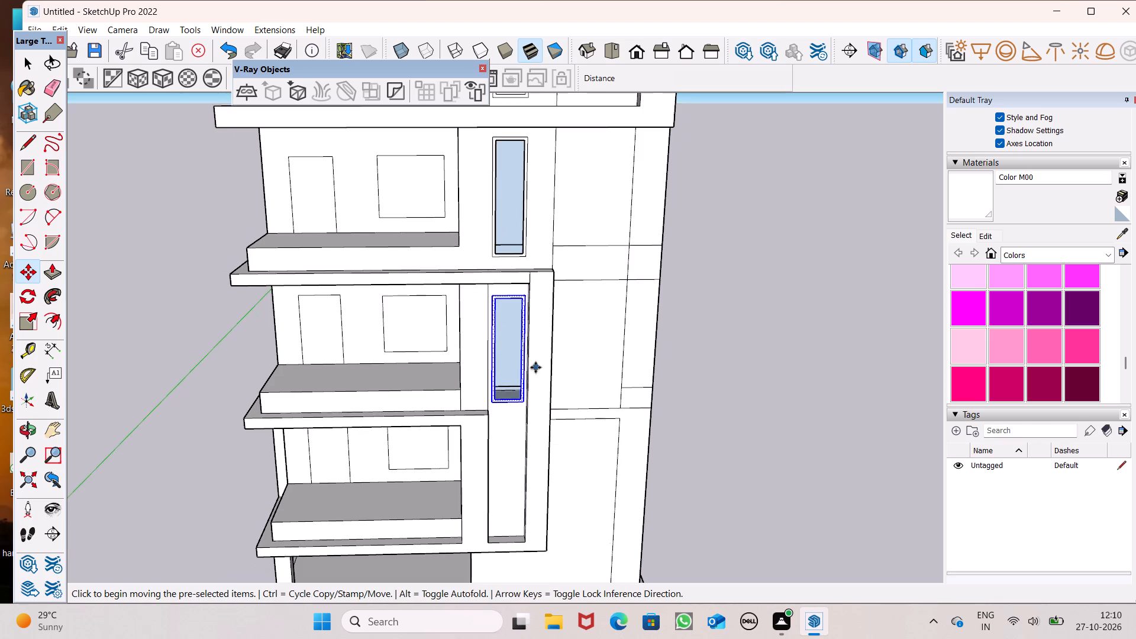
scroll(490, 185, down, 10)
scroll(488, 414, up, 7)
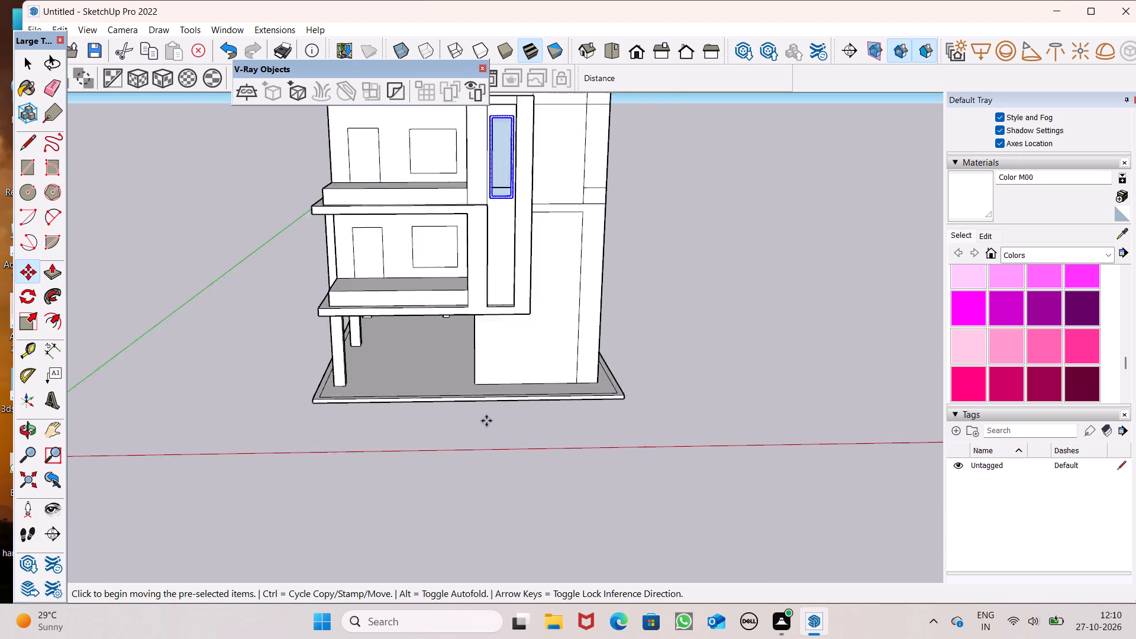
scroll(486, 183, up, 7)
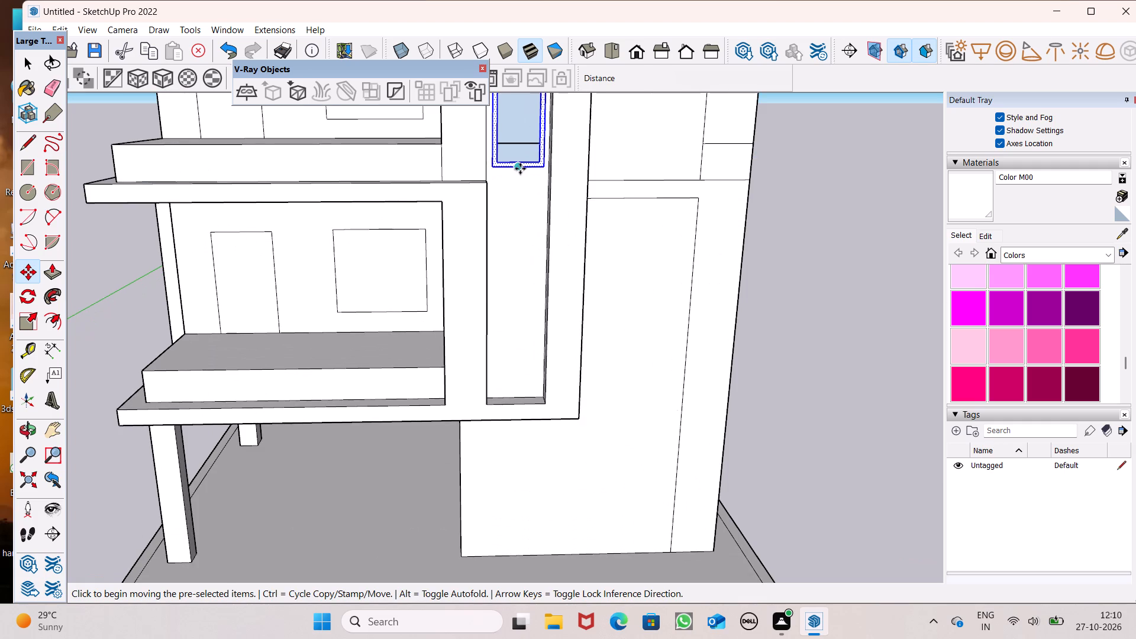
drag(520, 169, 517, 380)
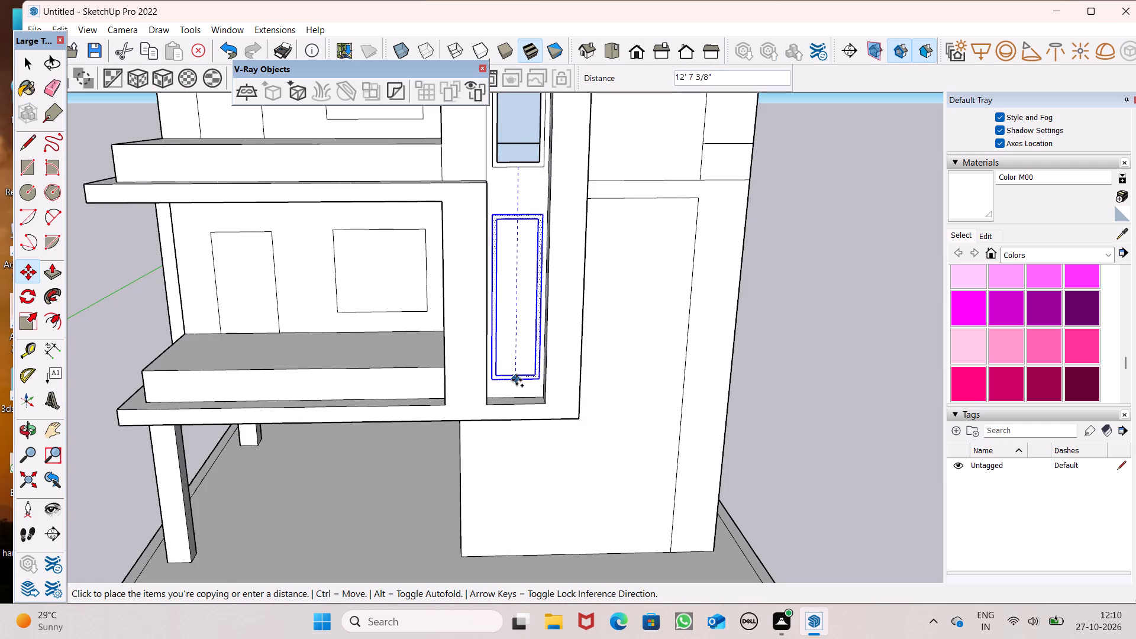
drag(517, 380, 516, 382)
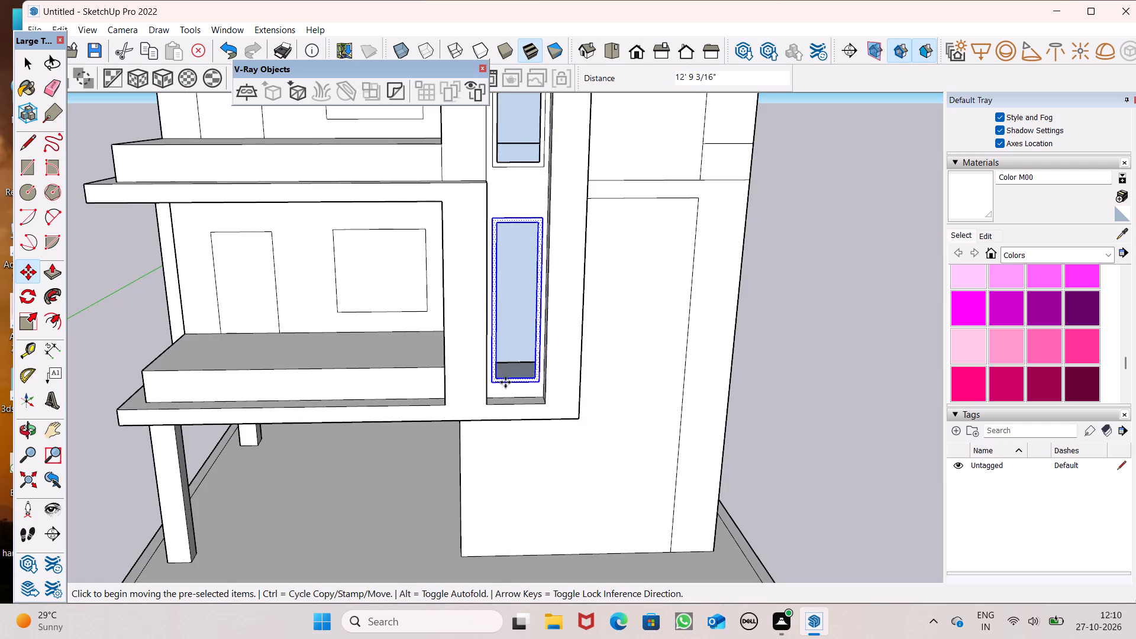
scroll(461, 305, down, 6)
key(space)
drag(776, 388, 766, 382)
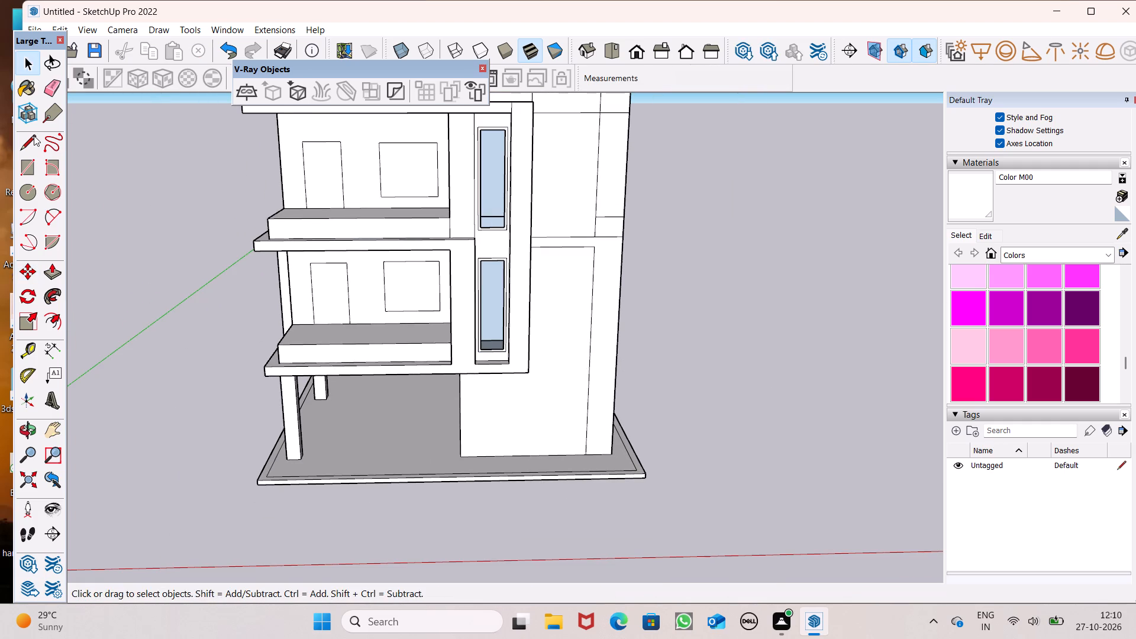
Draw a short line along the lowest copied border's inner top edge to fill its opening with a face.
click(34, 138)
scroll(425, 212, up, 6)
scroll(525, 287, up, 5)
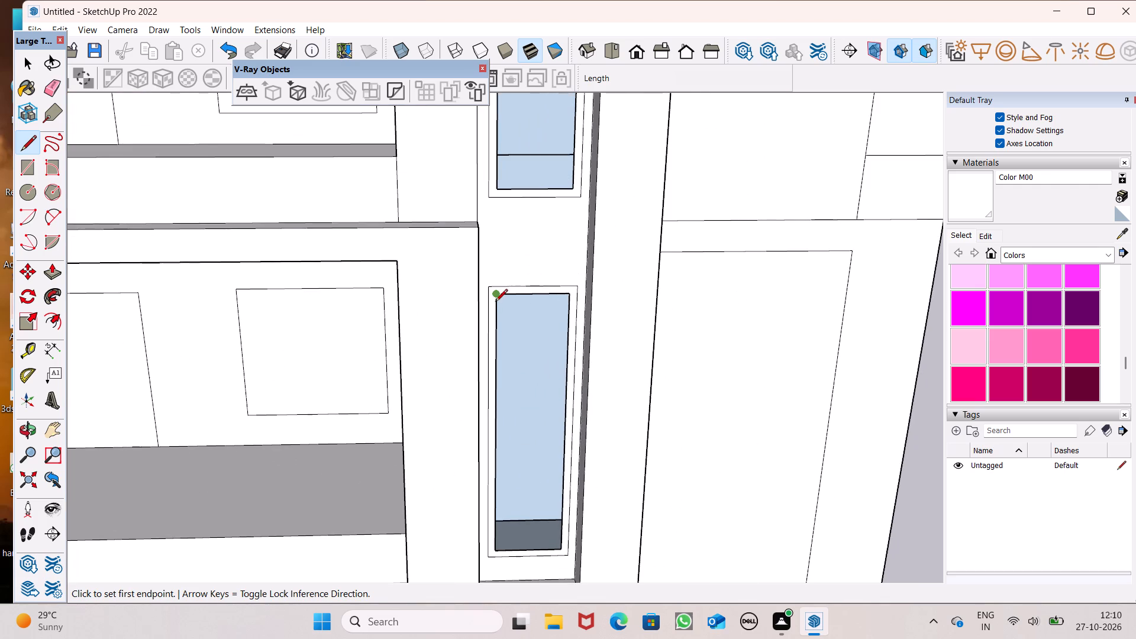
click(496, 298)
click(506, 296)
Draw a short line along the inner bottom edge of the lower frame's upper border to fill its opening with a face.
scroll(532, 298, down, 9)
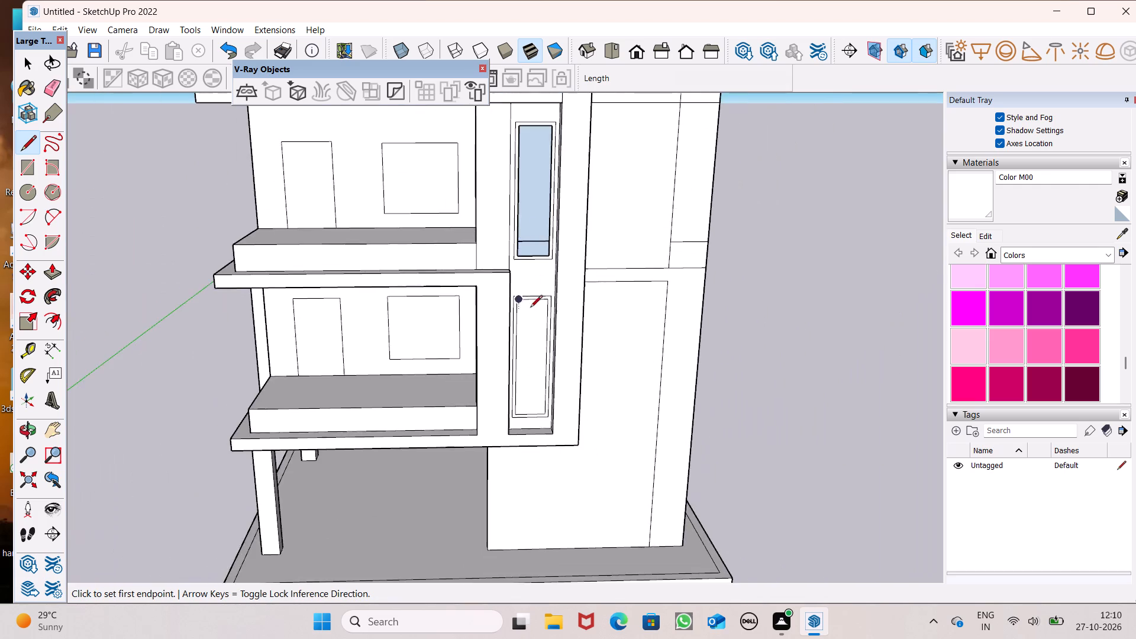
scroll(530, 221, up, 7)
scroll(501, 249, down, 6)
scroll(519, 311, up, 7)
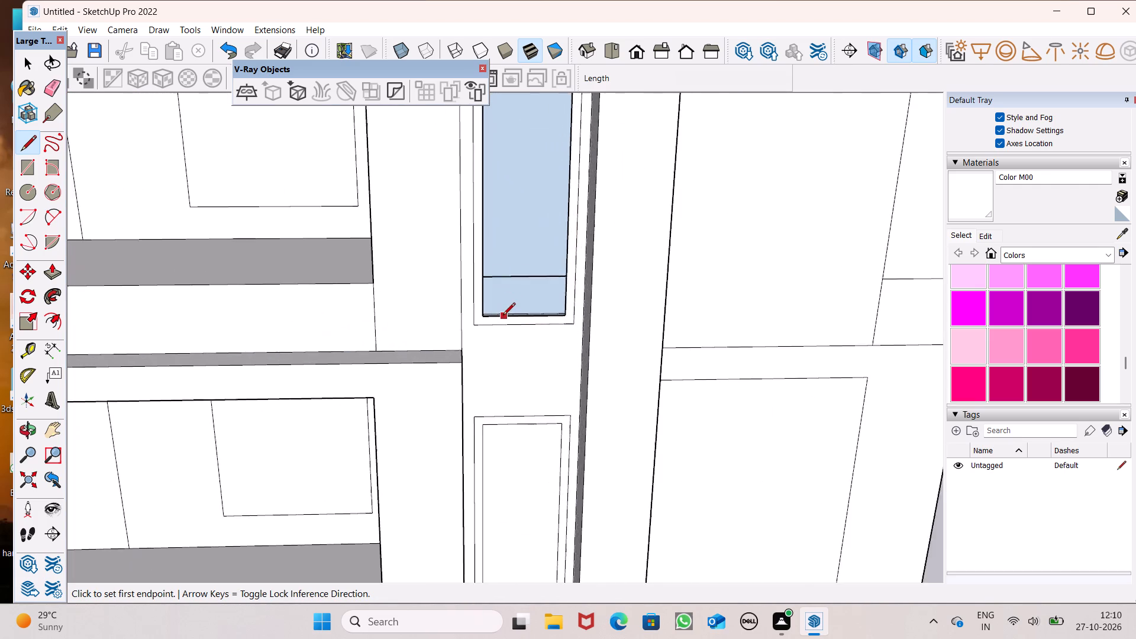
scroll(503, 316, up, 2)
click(478, 318)
click(488, 318)
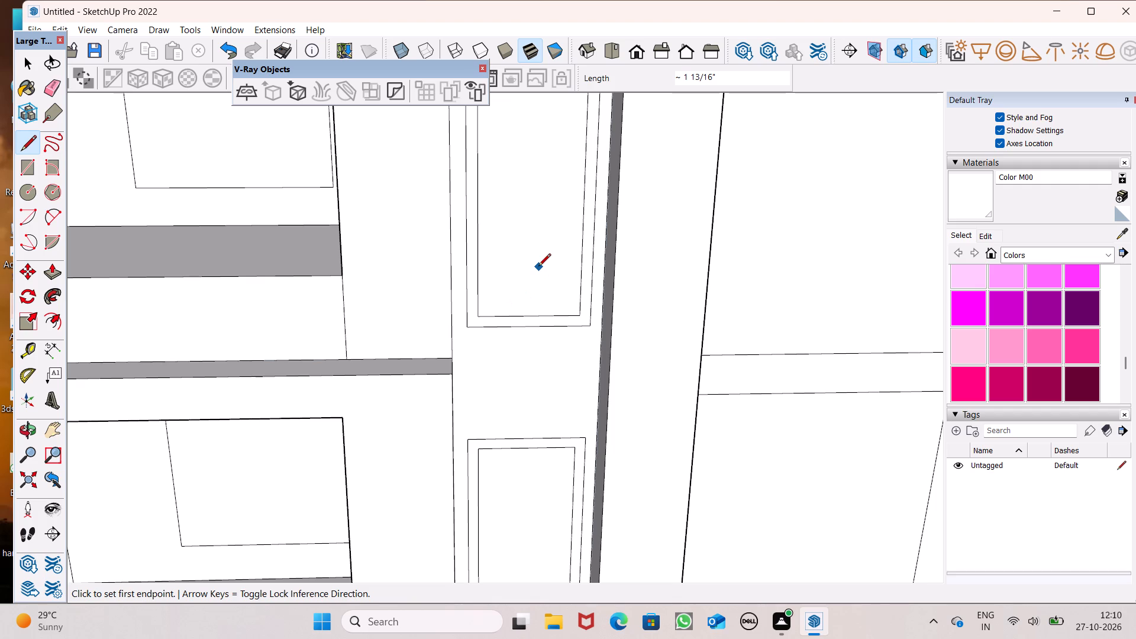
Fill the copied opening just below the large frame's ledge with a face by drawing a short line along its inner top edge.
scroll(580, 435, down, 1)
scroll(580, 465, up, 1)
scroll(581, 470, down, 7)
scroll(578, 524, down, 8)
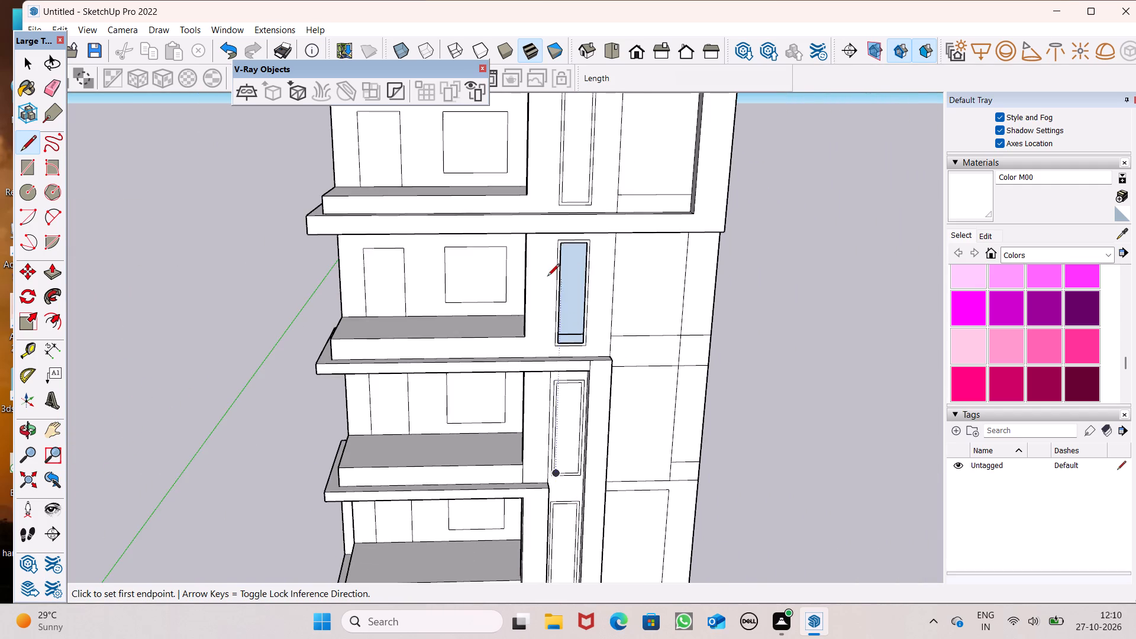
scroll(547, 272, up, 7)
scroll(634, 252, up, 3)
scroll(570, 234, up, 10)
click(518, 245)
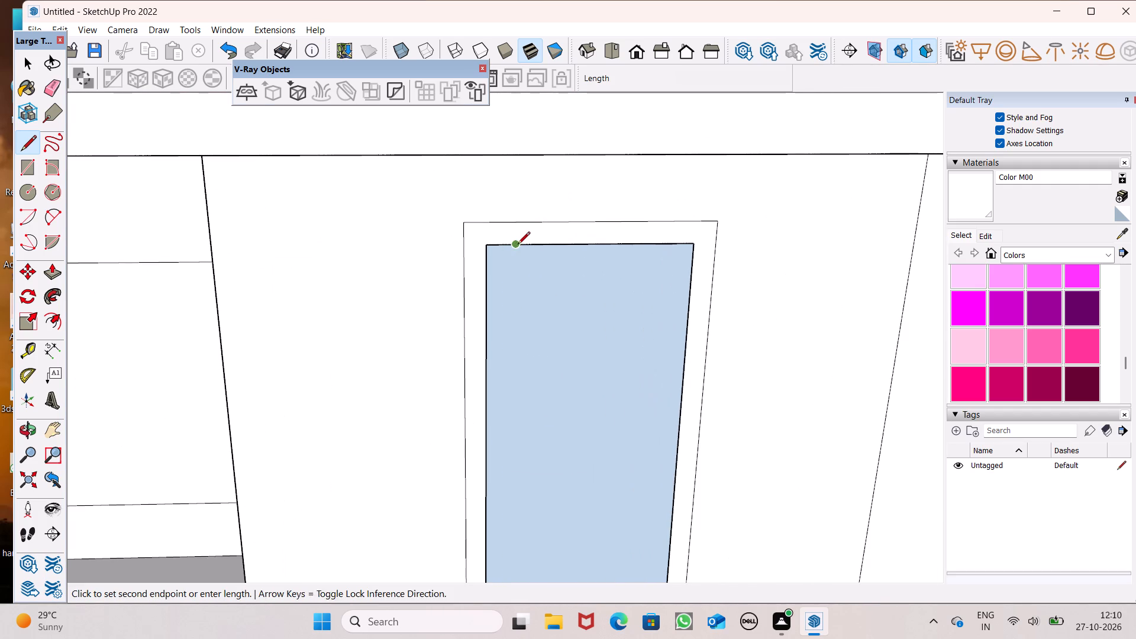
click(538, 245)
scroll(630, 380, down, 4)
key(space)
Start Push/Pull for the bordered narrow openings in the upper frame's recessed wall strip.
scroll(631, 287, down, 20)
scroll(631, 287, down, 1)
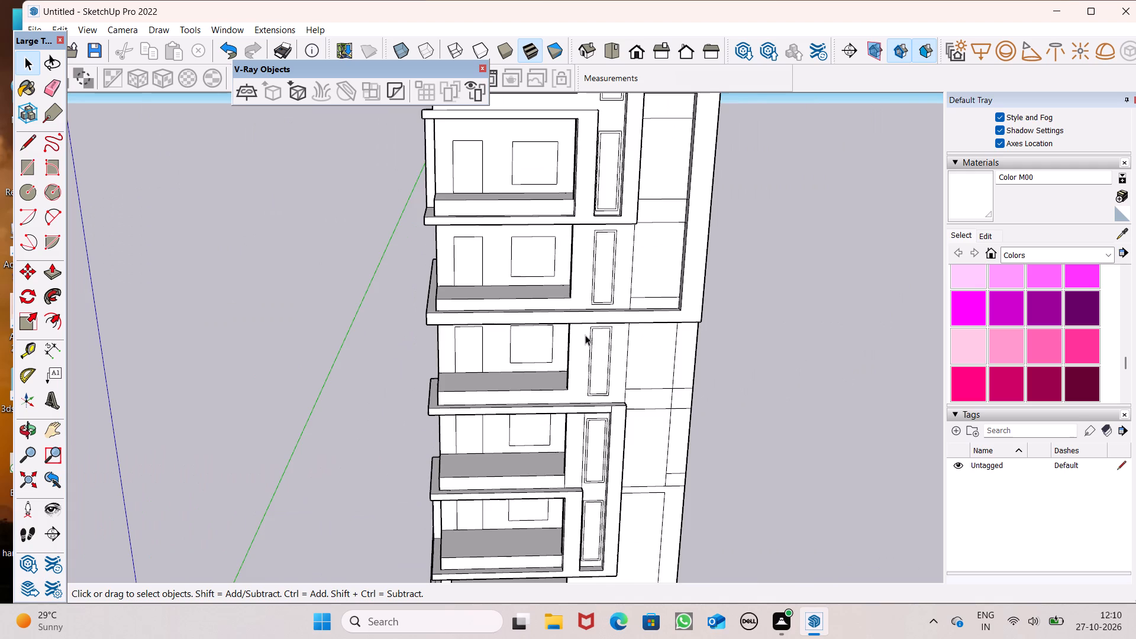
scroll(585, 335, down, 1)
scroll(557, 296, down, 7)
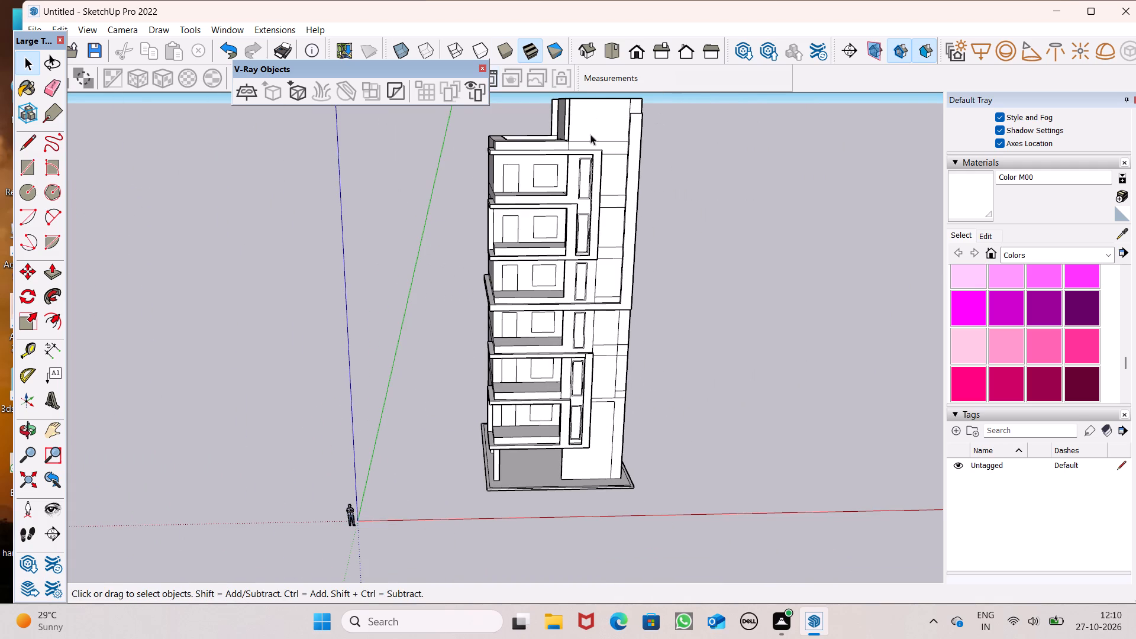
scroll(665, 195, up, 1)
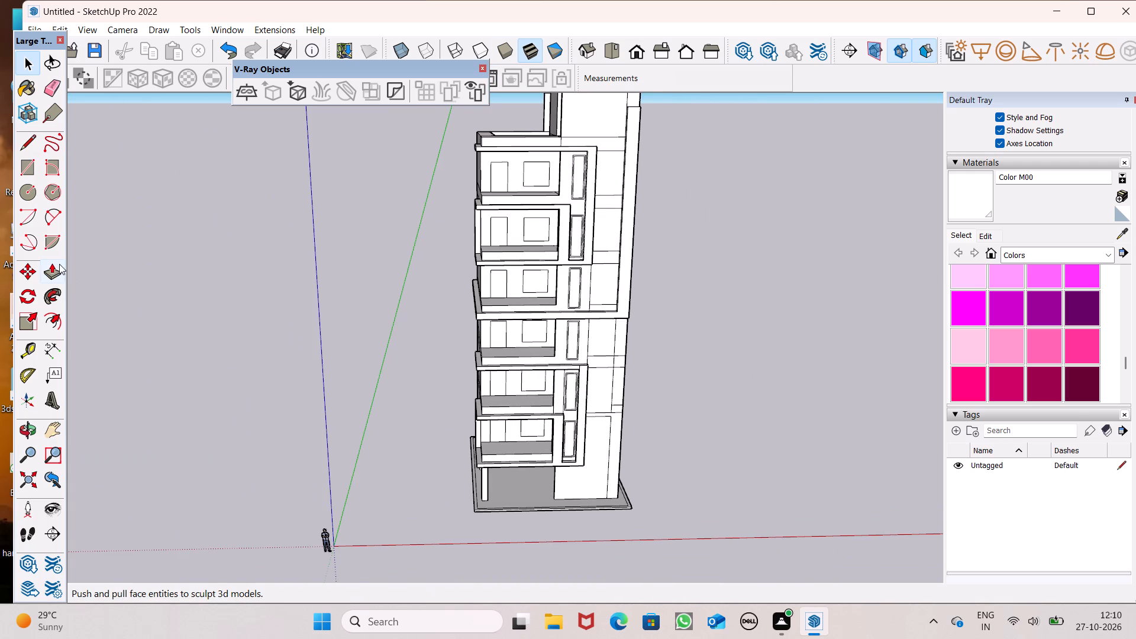
click(52, 277)
middle_drag(541, 247, 579, 346)
scroll(630, 204, up, 5)
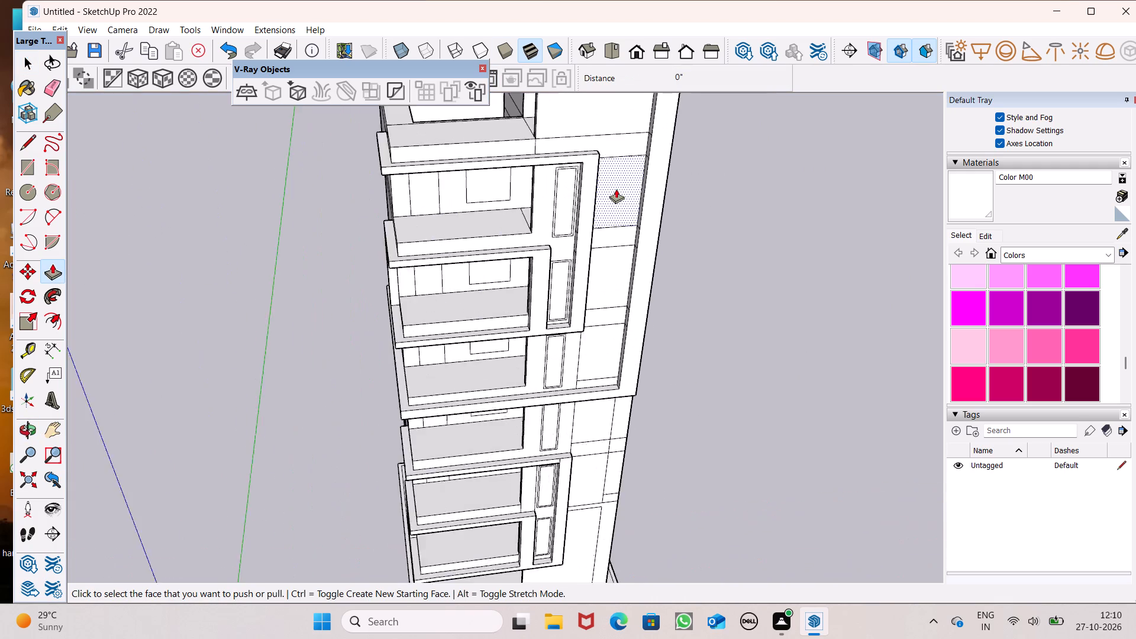
scroll(616, 189, up, 1)
scroll(590, 232, up, 5)
scroll(540, 243, up, 8)
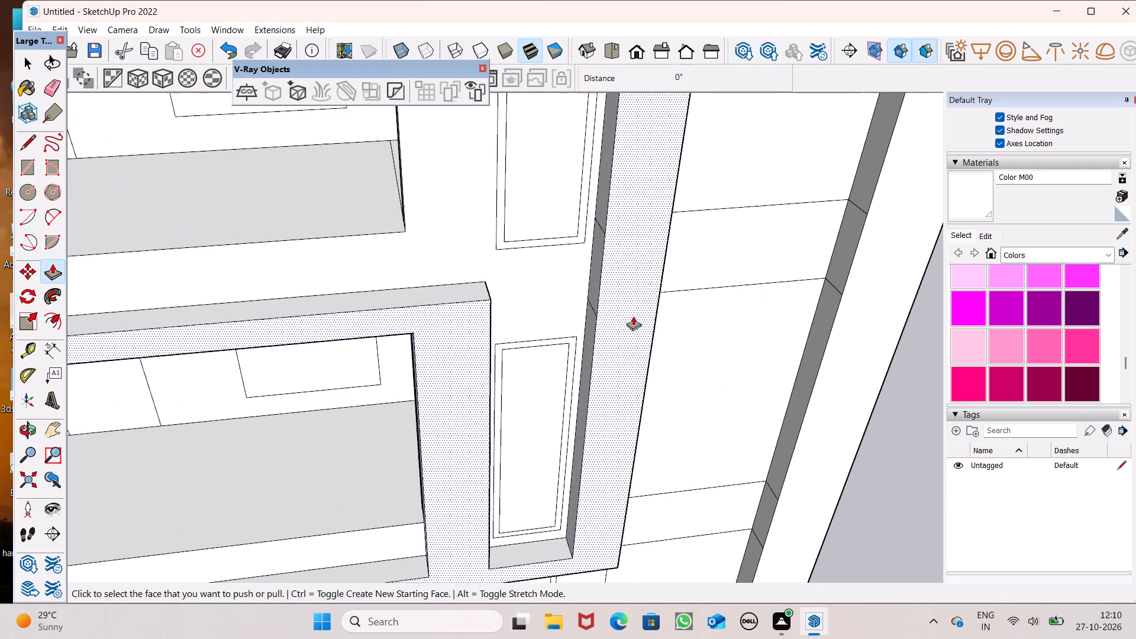